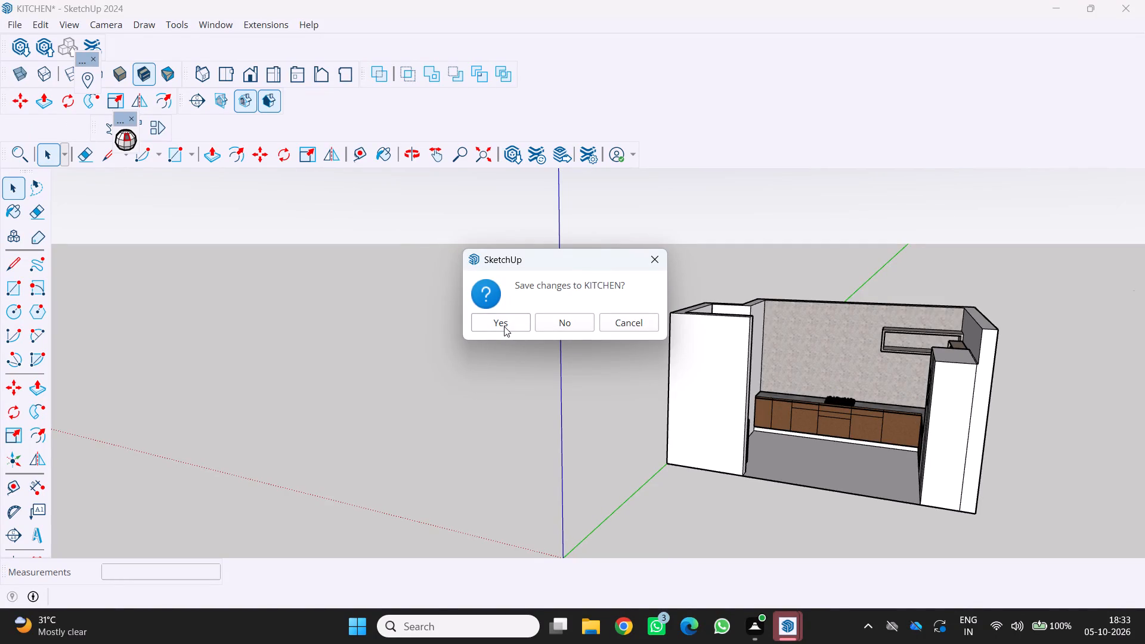
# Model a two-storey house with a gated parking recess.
# Discard the unsaved changes to KITCHEN and open a new untitled model.
pyautogui.click(569, 329)
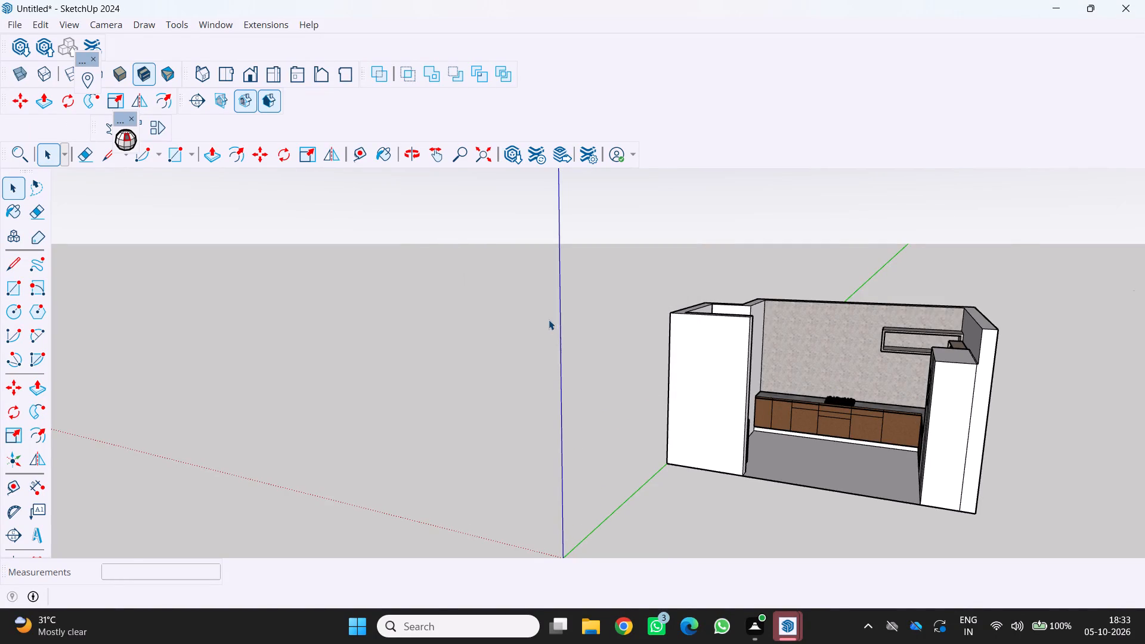
# Place a Tape Measure guide parallel to the green axis, offset about 1' 9 1/4" along the red axis.
pyautogui.scroll(-1, 541, 328)
pyautogui.moveTo(524, 370); pyautogui.dragTo(622, 436, button='middle')
pyautogui.scroll(1, 616, 380)
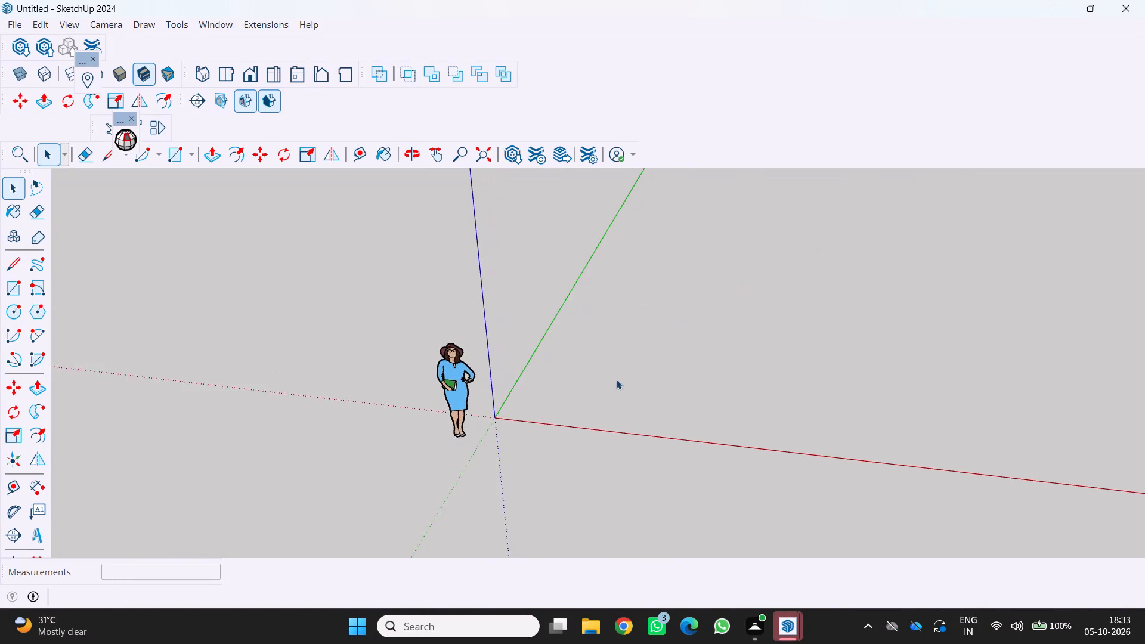
pyautogui.scroll(4, 616, 379)
pyautogui.moveTo(611, 374); pyautogui.dragTo(636, 306, button='middle')
pyautogui.scroll(1, 611, 373)
pyautogui.moveTo(583, 378); pyautogui.dragTo(596, 376, button='middle')
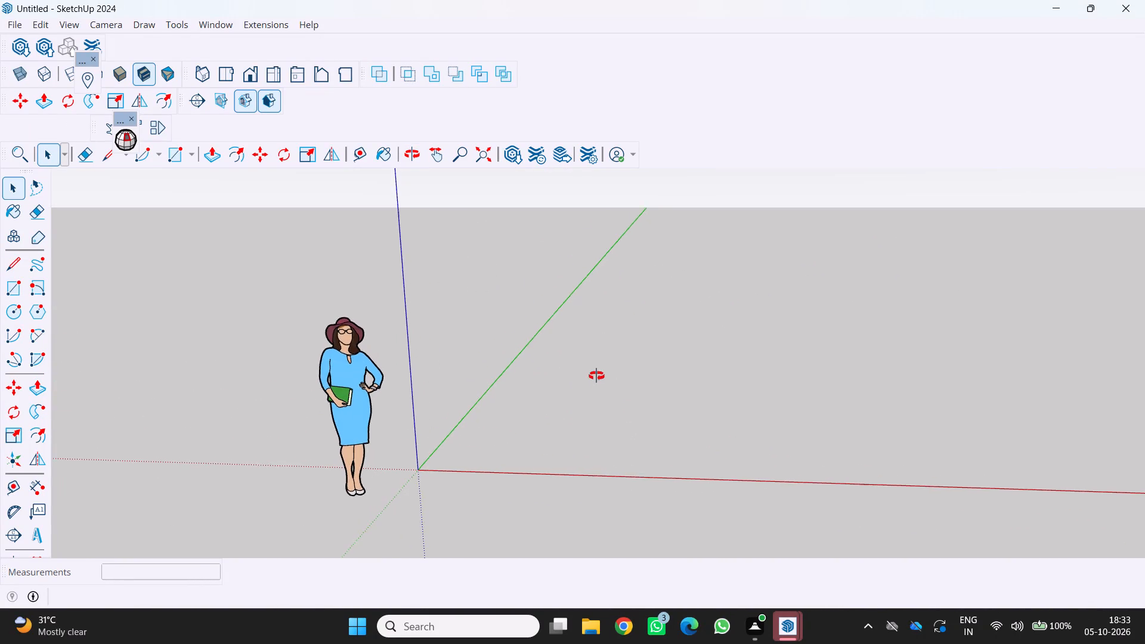
pyautogui.moveTo(596, 376); pyautogui.dragTo(619, 363, button='middle')
pyautogui.scroll(1, 618, 363)
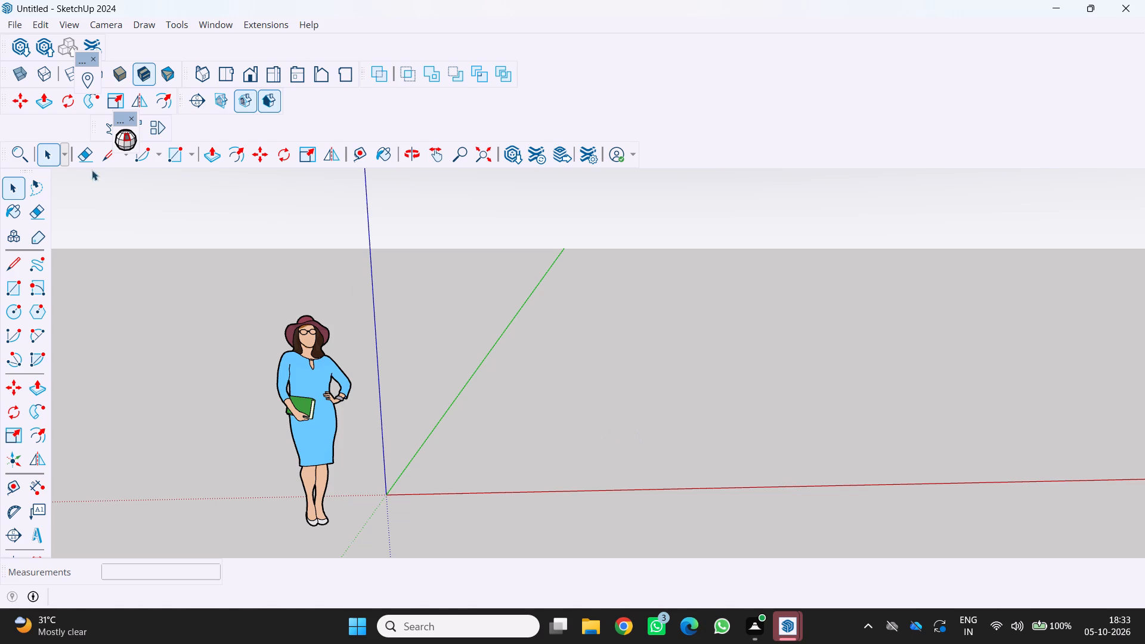
pyautogui.click(14, 484)
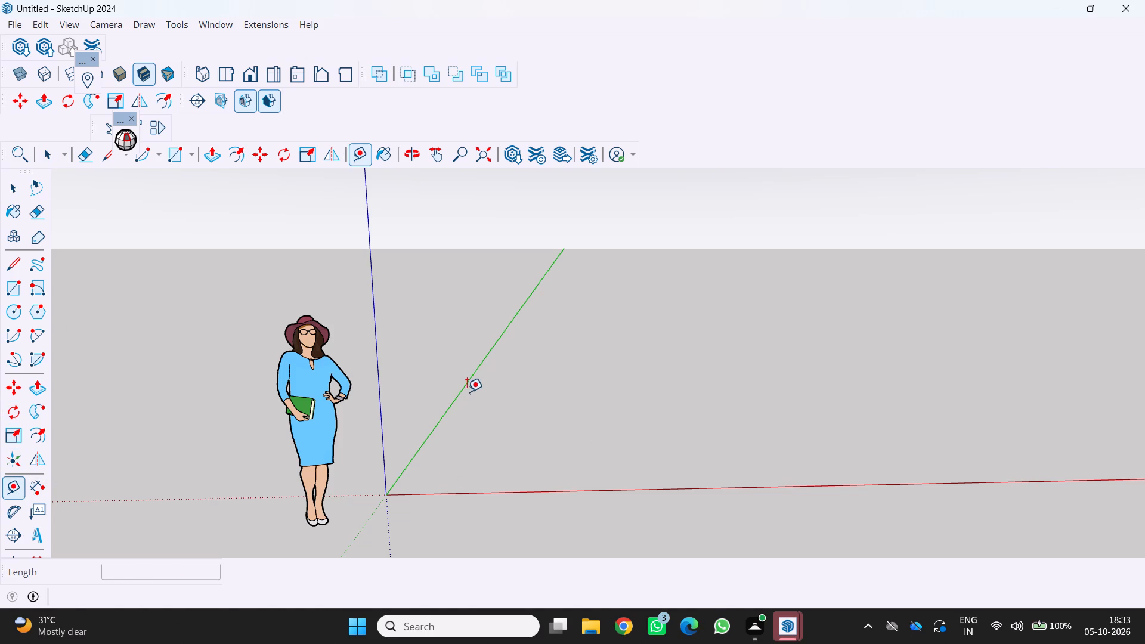
pyautogui.click(463, 389)
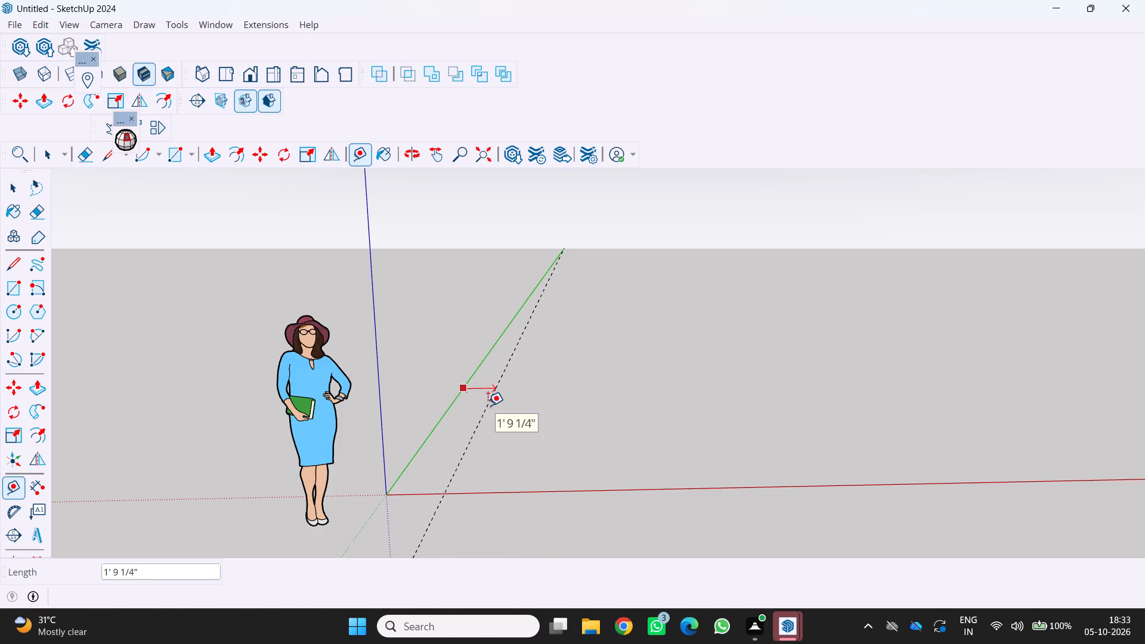
pyautogui.click(488, 405)
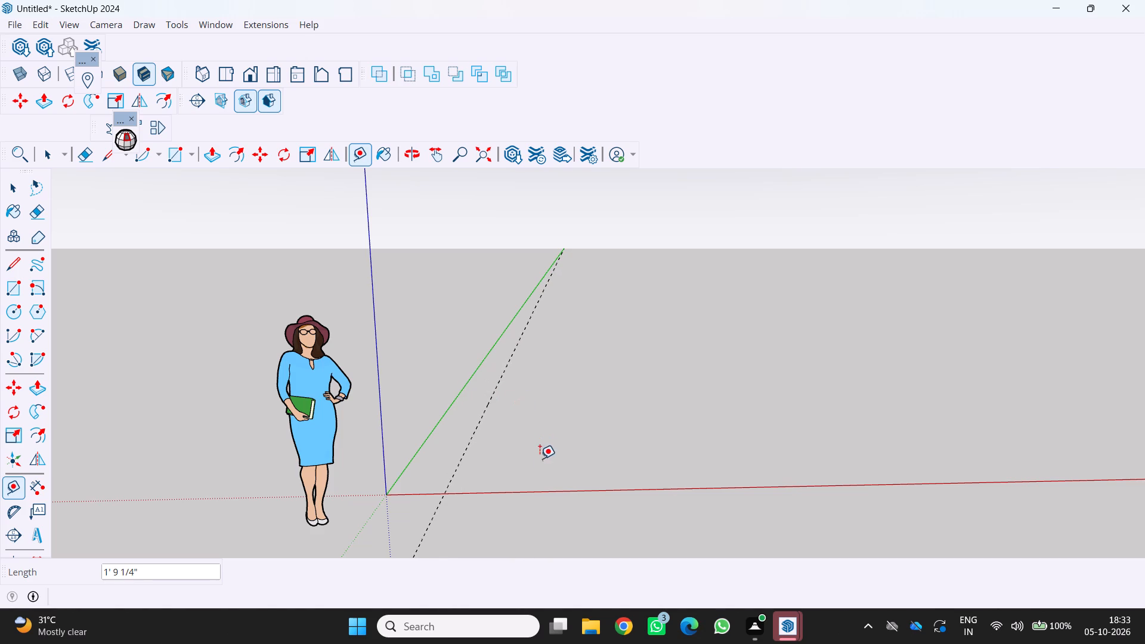
# Place a guide parallel to the red axis, offset about 36' 7 13/16" along the green axis.
pyautogui.click(532, 490)
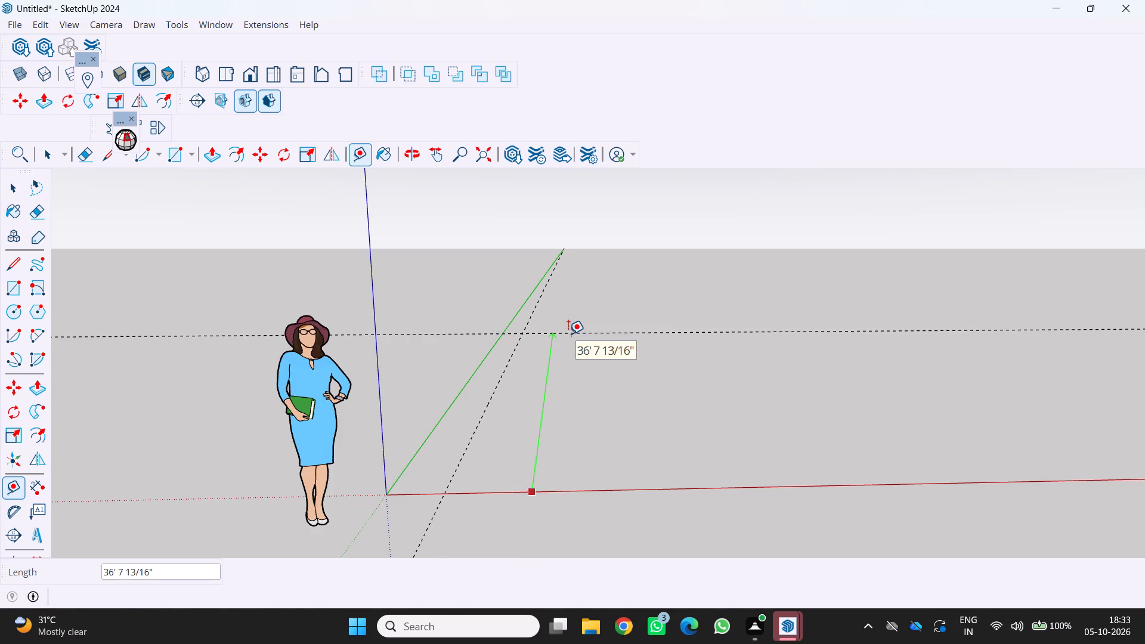
pyautogui.click(568, 334)
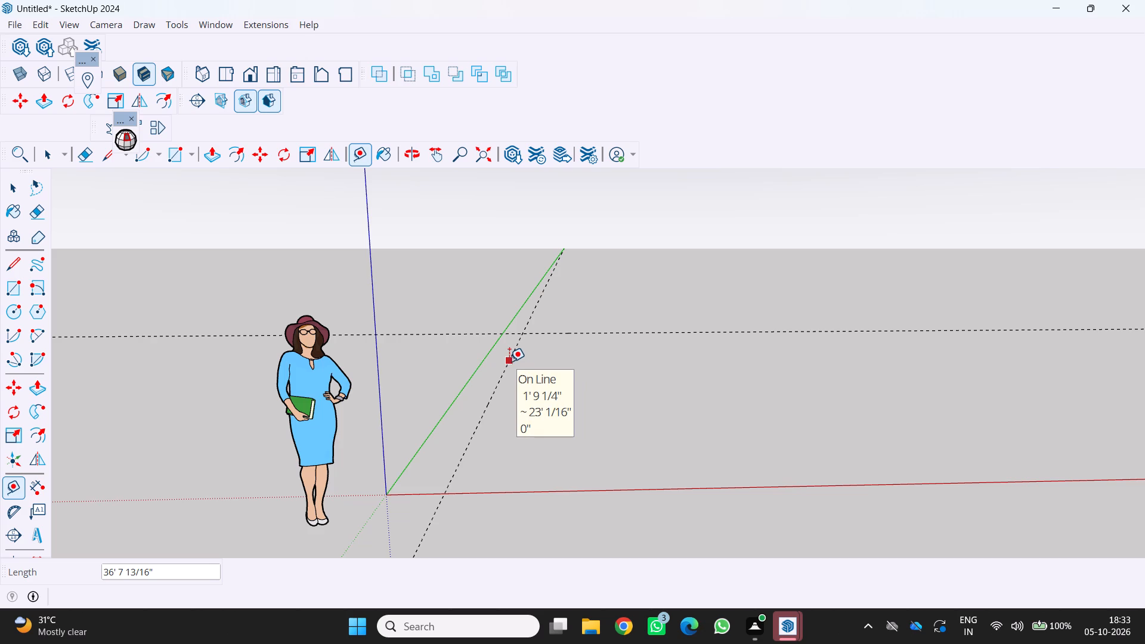
pyautogui.click(509, 370)
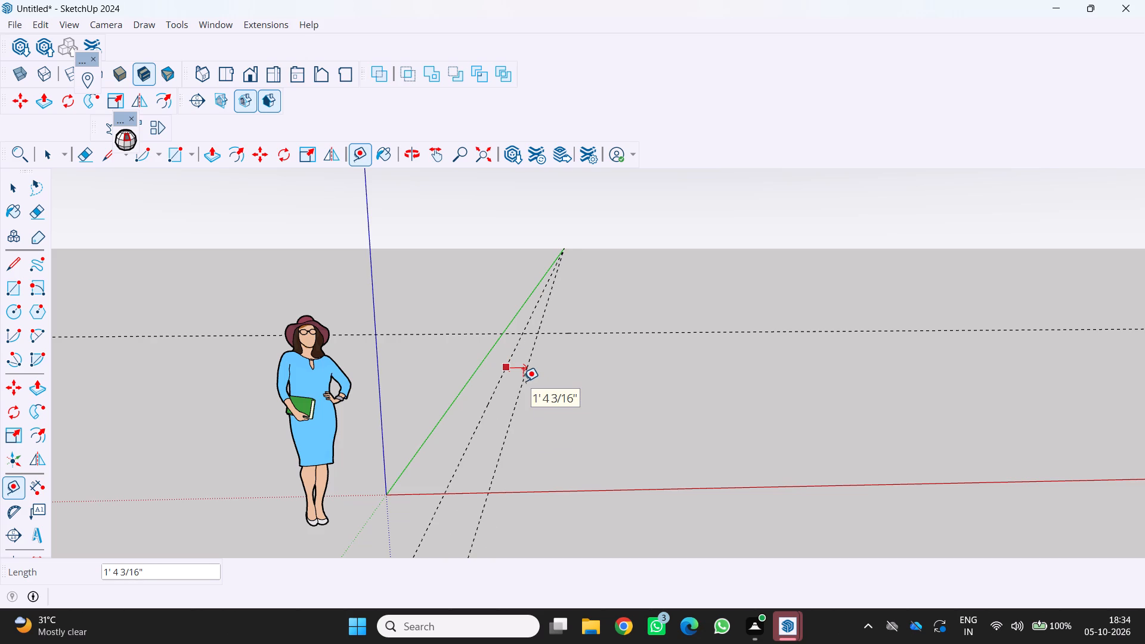
pyautogui.press('Escape')
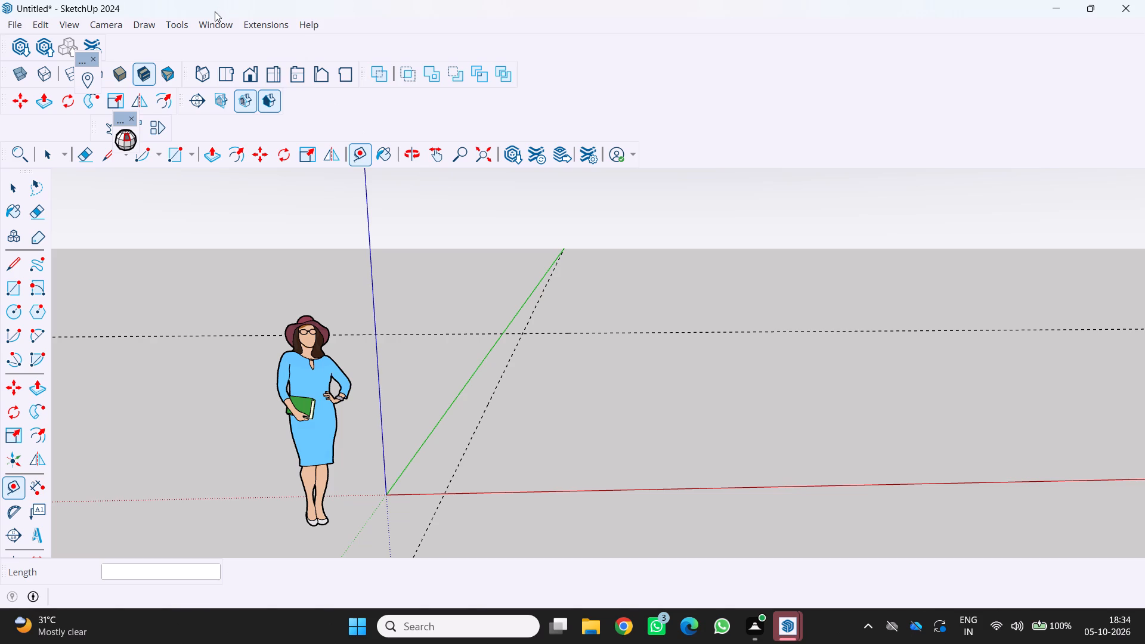
# Set the model's measurement units to Architectural format with a length display precision of 1/2".
pyautogui.click(215, 24)
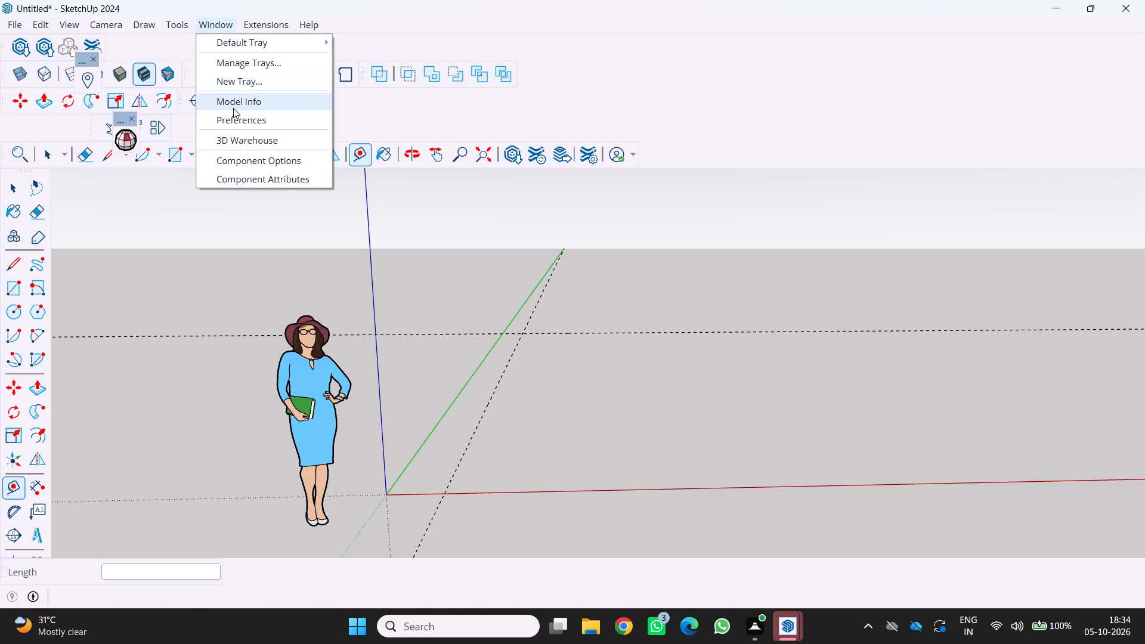
pyautogui.click(236, 103)
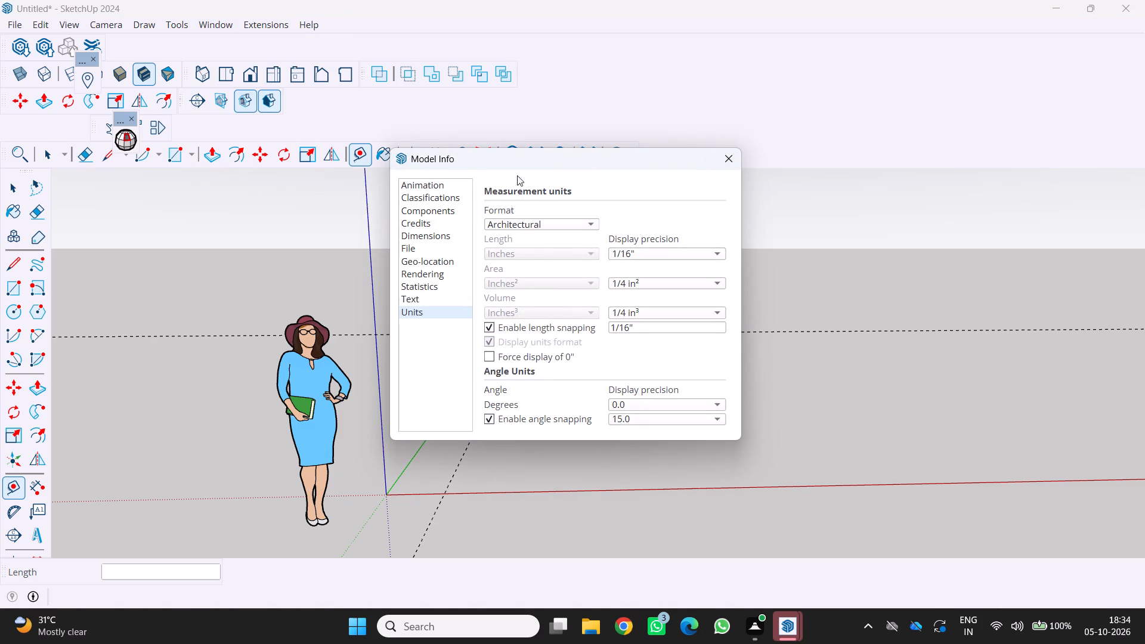
pyautogui.click(579, 229)
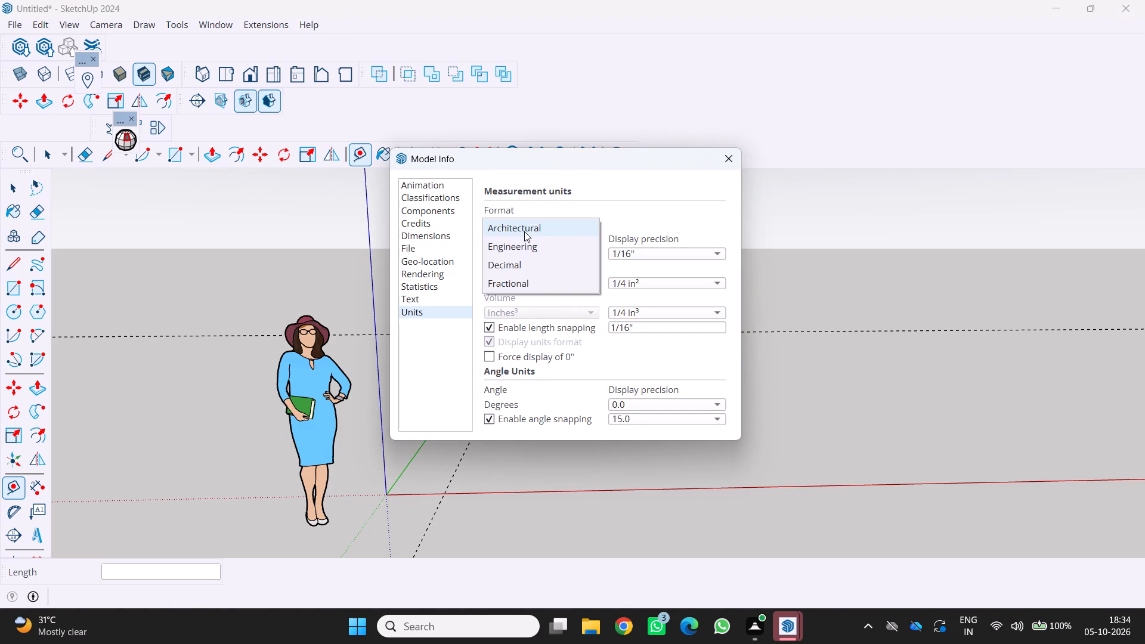
pyautogui.click(525, 230)
pyautogui.click(662, 253)
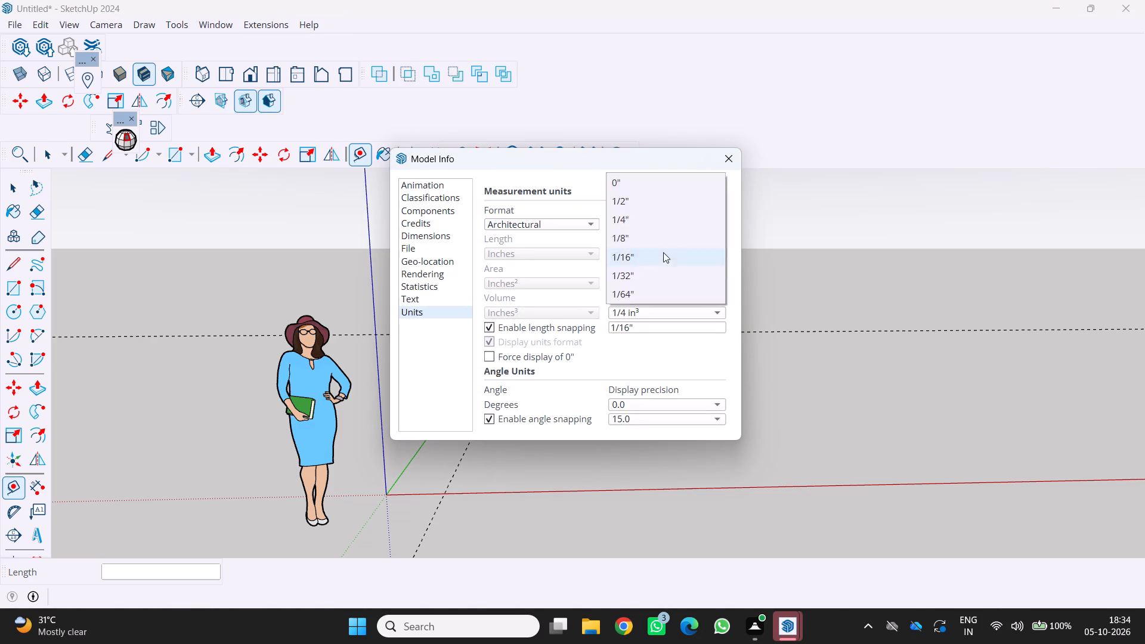
pyautogui.click(632, 202)
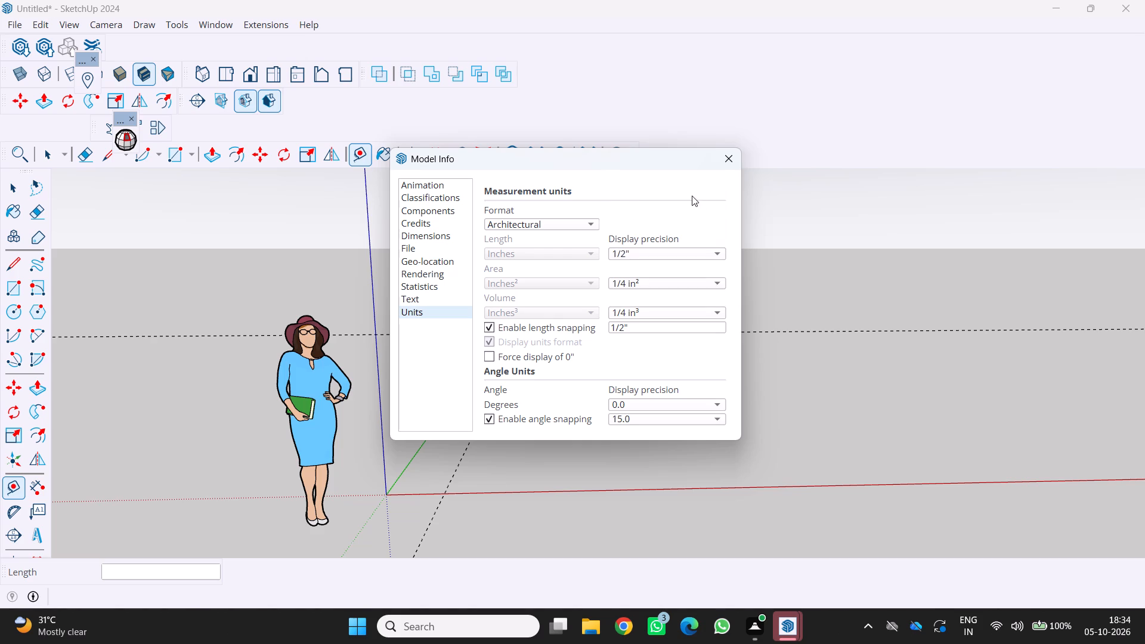
pyautogui.click(728, 162)
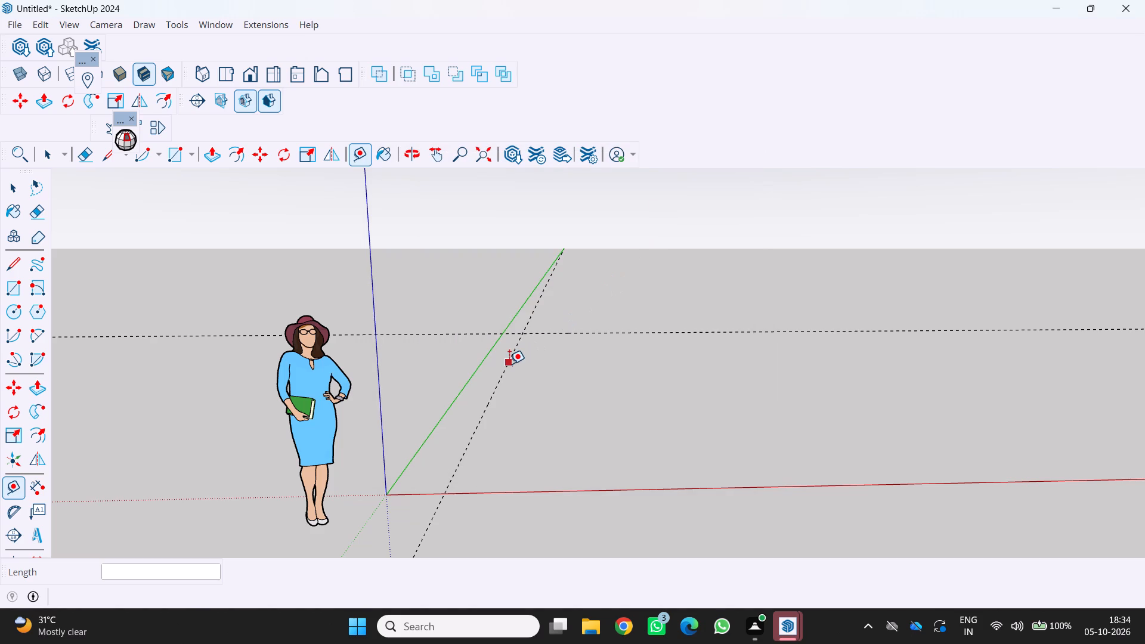
# Offset a parallel guide 9" from each existing guide, one away from the green axis and one toward the red axis.
pyautogui.click(509, 363)
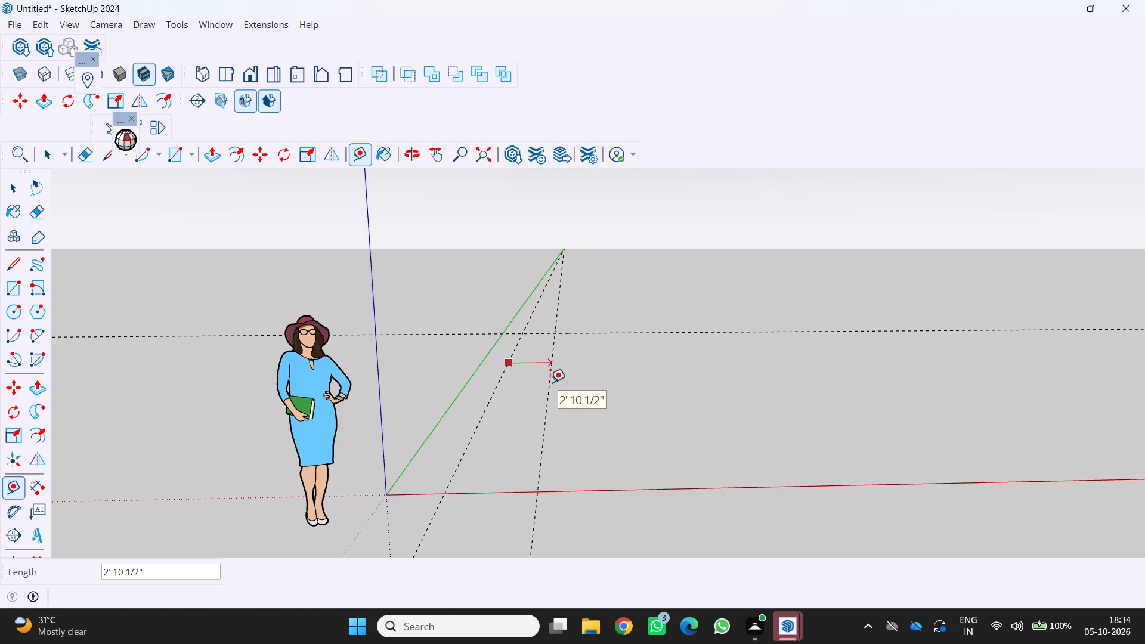
pyautogui.press('9')
pyautogui.press('Return')
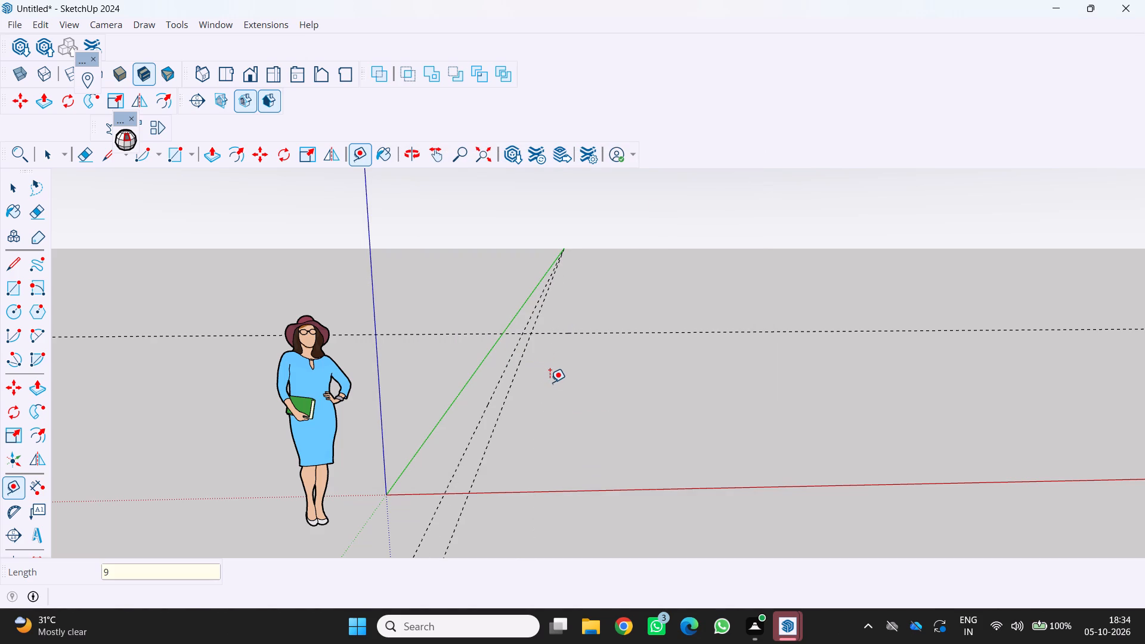
pyautogui.click(550, 337)
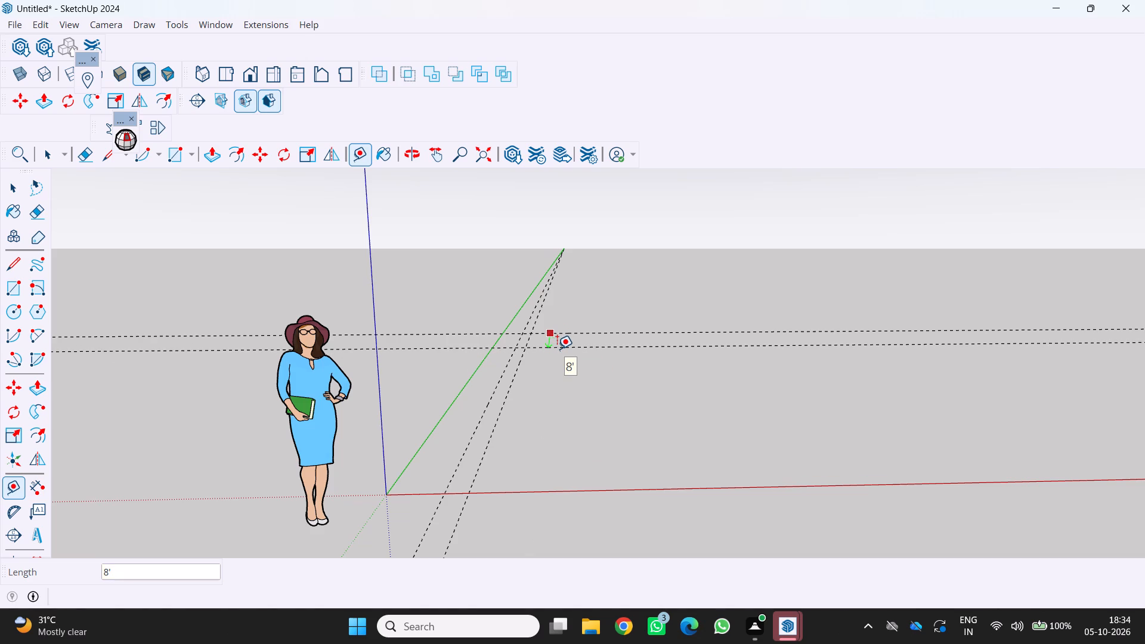
pyautogui.press('9')
pyautogui.press('Return')
# Place a guide parallel to the red axis, about 2' 1/2" from it along the green axis.
pyautogui.scroll(2, 562, 343)
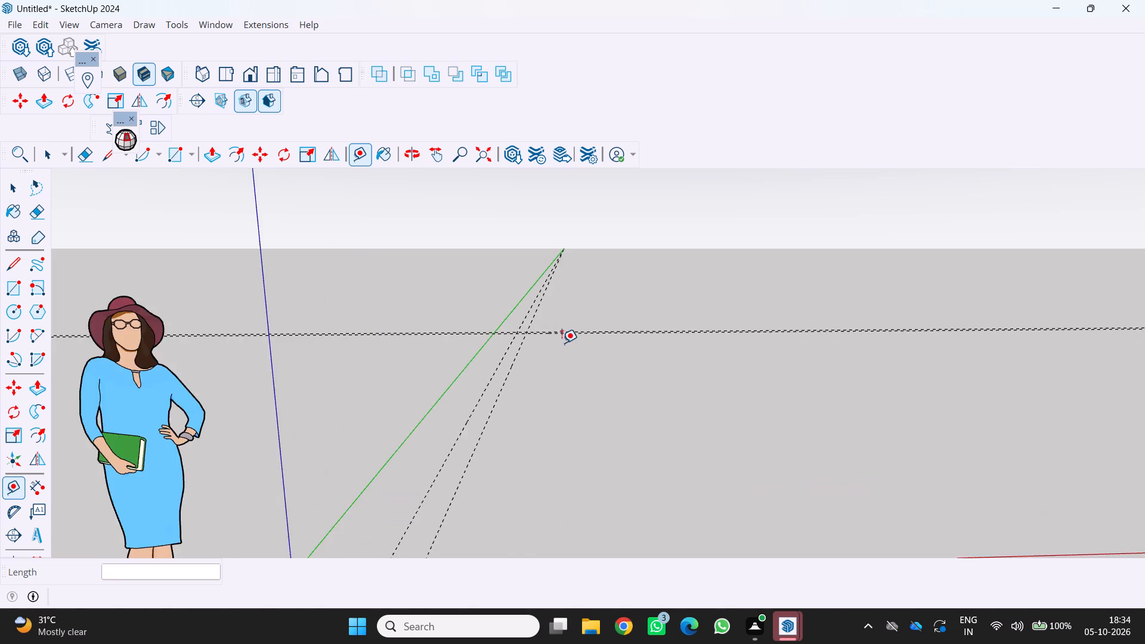
pyautogui.scroll(16, 562, 343)
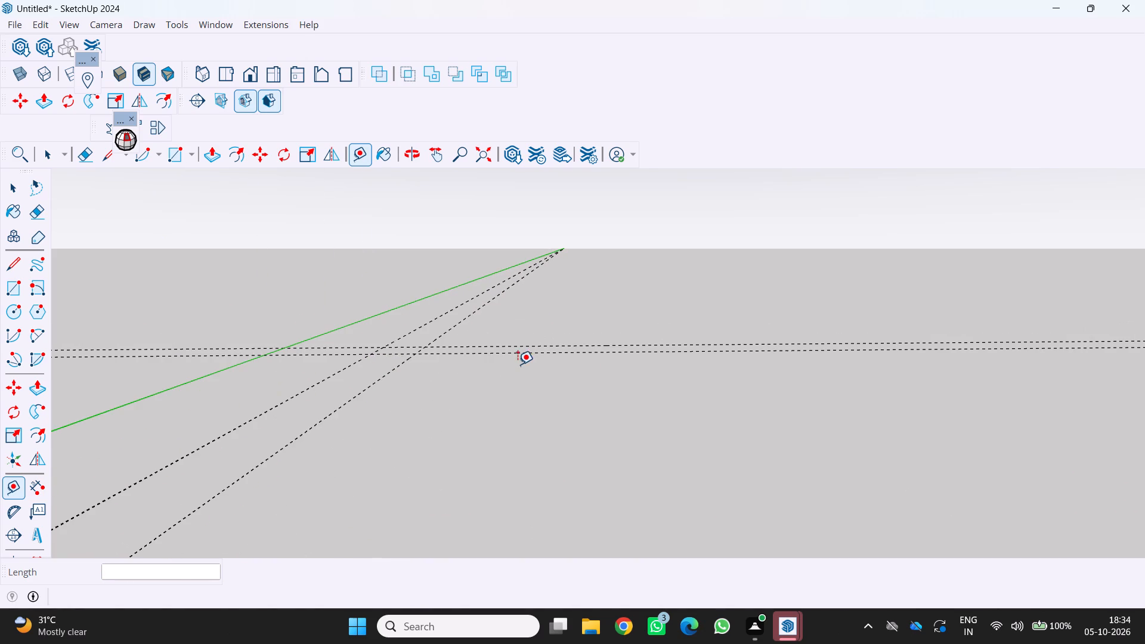
pyautogui.scroll(-10, 518, 364)
pyautogui.scroll(1, 539, 439)
pyautogui.scroll(-12, 535, 440)
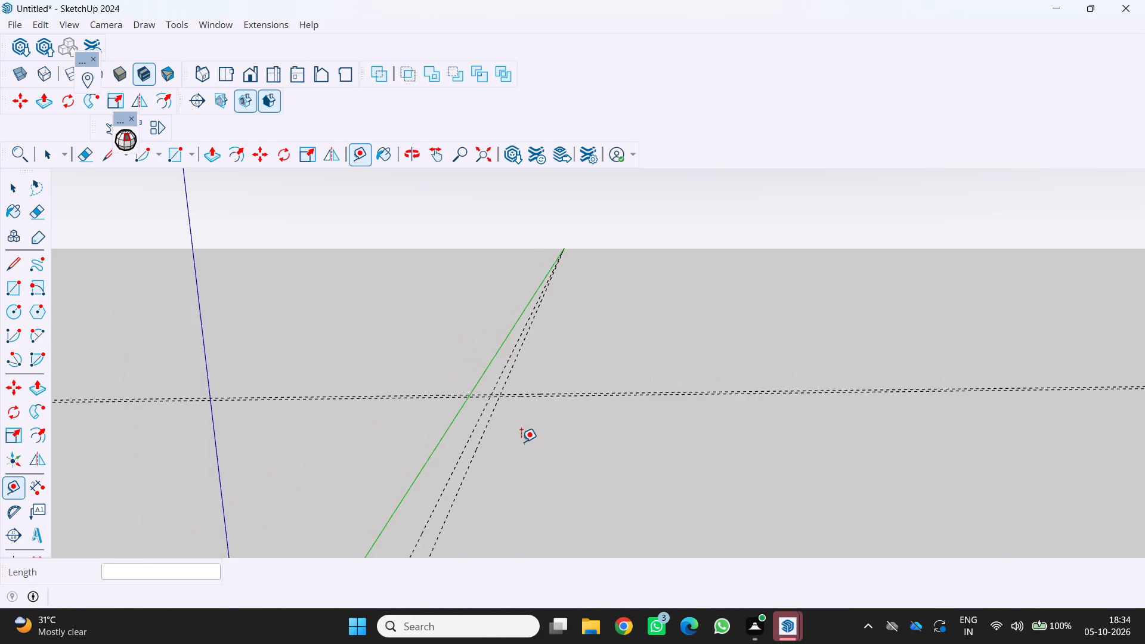
pyautogui.moveTo(521, 442); pyautogui.dragTo(524, 412, button='middle')
pyautogui.scroll(-10, 524, 412)
pyautogui.scroll(5, 509, 438)
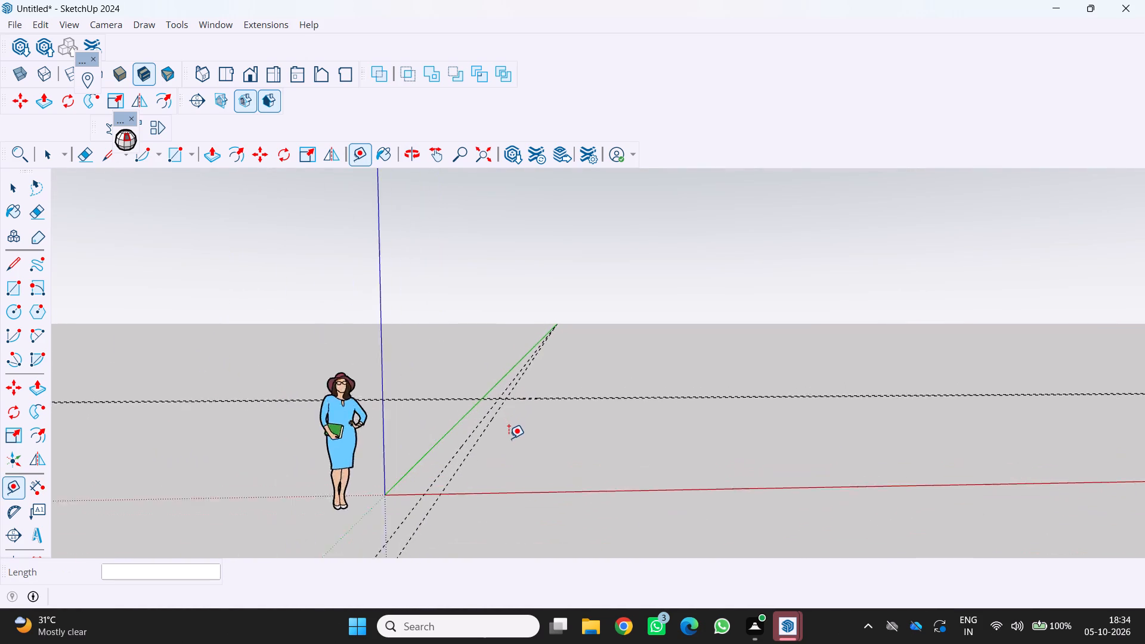
pyautogui.scroll(3, 509, 438)
pyautogui.moveTo(513, 440); pyautogui.dragTo(533, 483, button='middle')
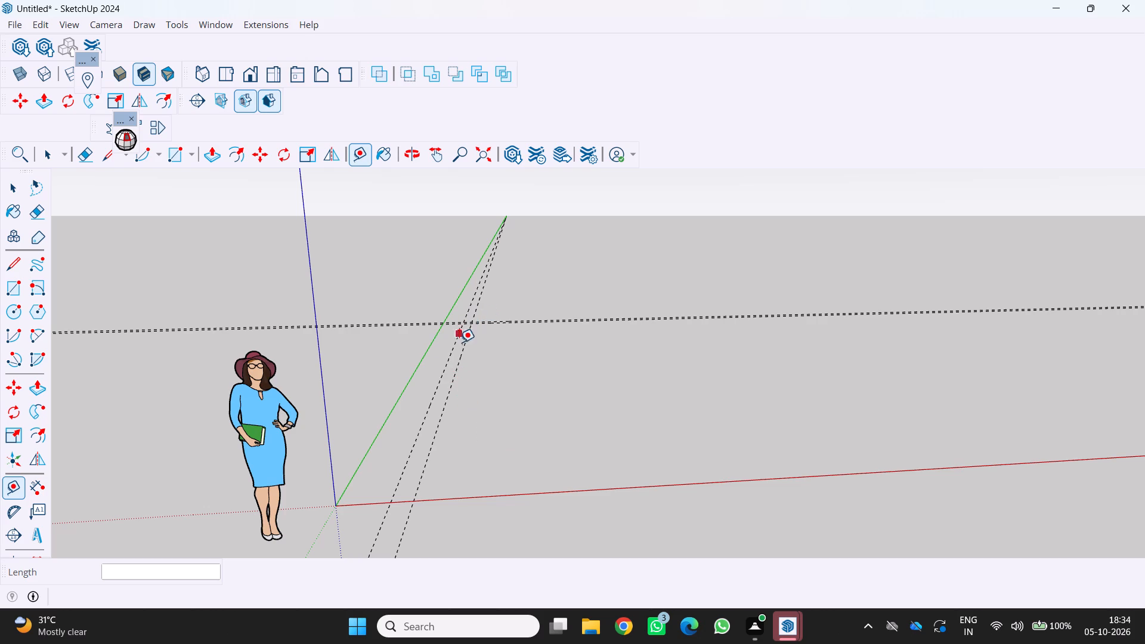
pyautogui.click(452, 497)
pyautogui.click(452, 475)
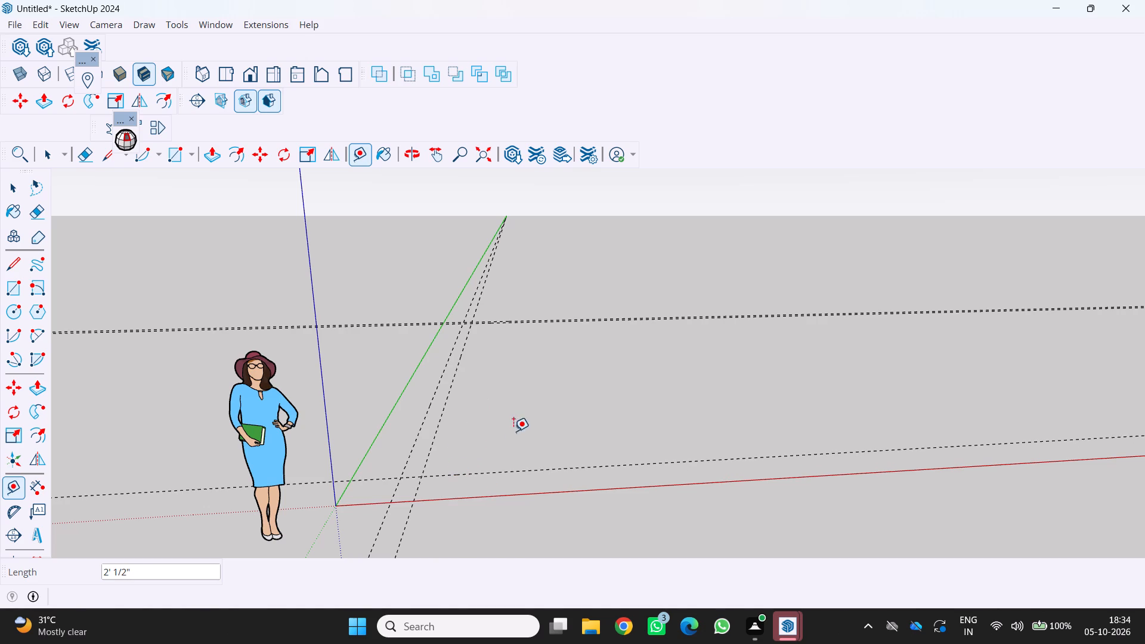
# Offset a parallel guide 58' along the green axis from the guide nearest the red axis.
pyautogui.click(473, 472)
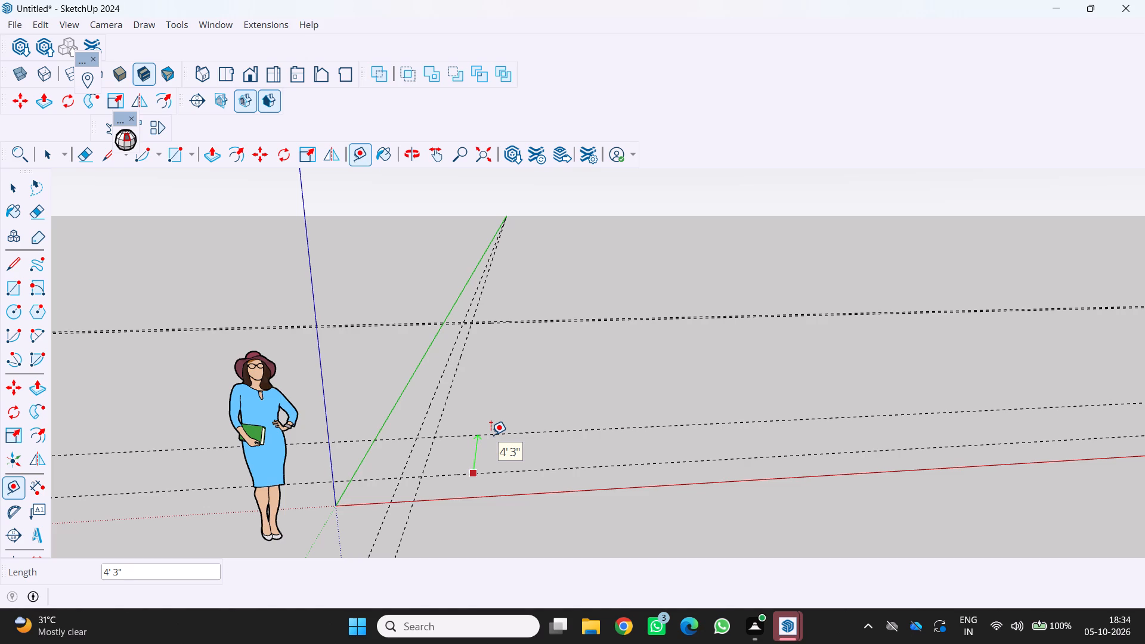
pyautogui.write('58')
pyautogui.press("'")
pyautogui.press('Return')
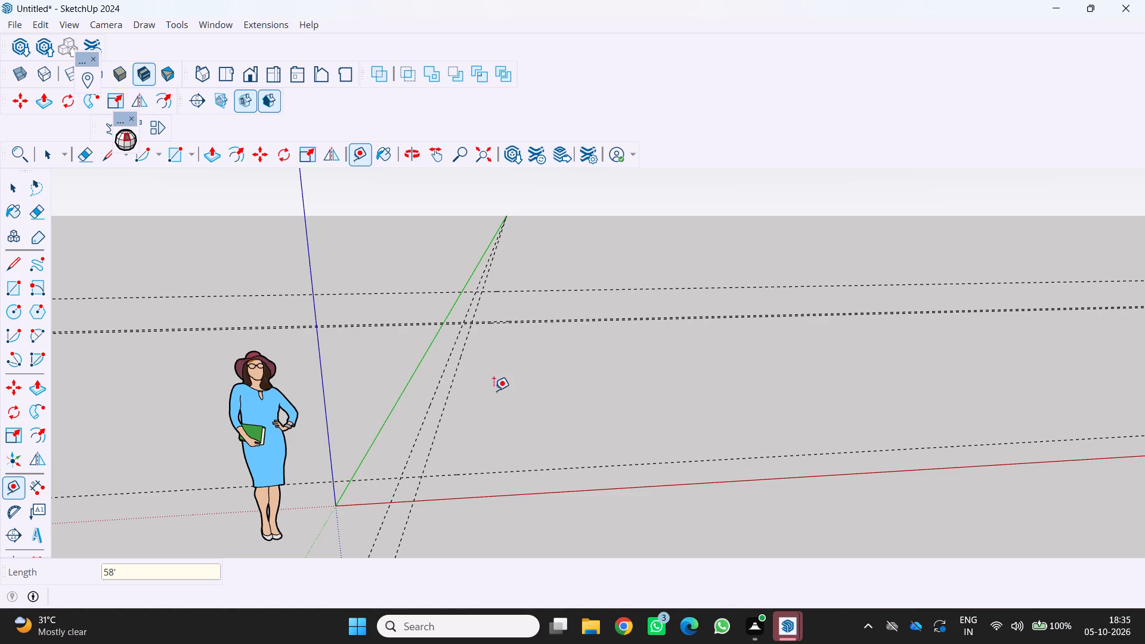
pyautogui.press('Escape')
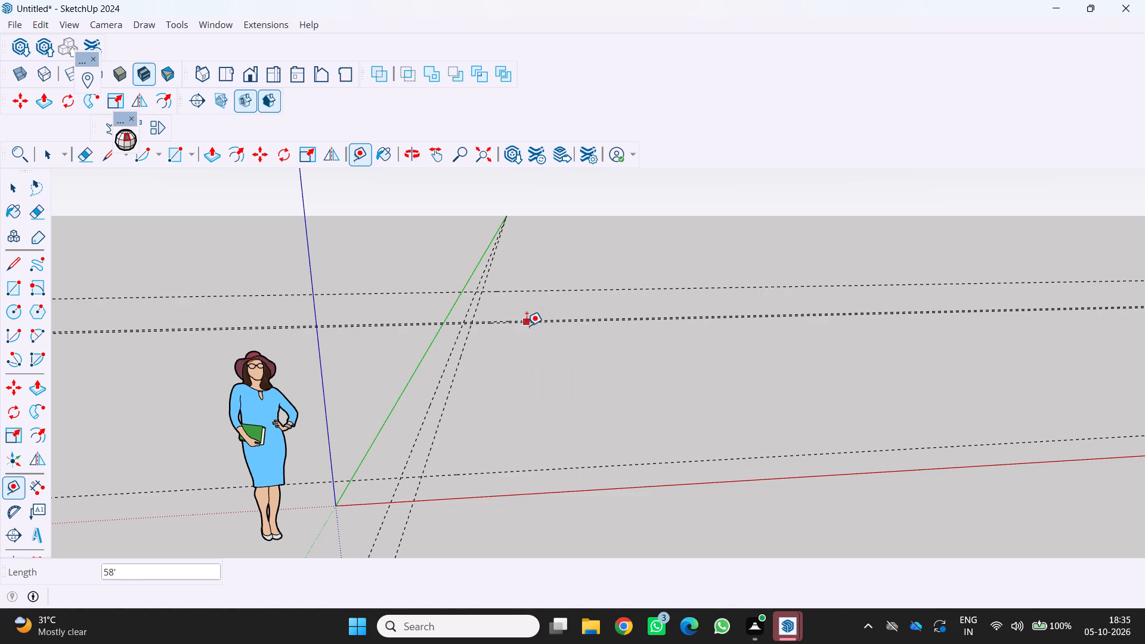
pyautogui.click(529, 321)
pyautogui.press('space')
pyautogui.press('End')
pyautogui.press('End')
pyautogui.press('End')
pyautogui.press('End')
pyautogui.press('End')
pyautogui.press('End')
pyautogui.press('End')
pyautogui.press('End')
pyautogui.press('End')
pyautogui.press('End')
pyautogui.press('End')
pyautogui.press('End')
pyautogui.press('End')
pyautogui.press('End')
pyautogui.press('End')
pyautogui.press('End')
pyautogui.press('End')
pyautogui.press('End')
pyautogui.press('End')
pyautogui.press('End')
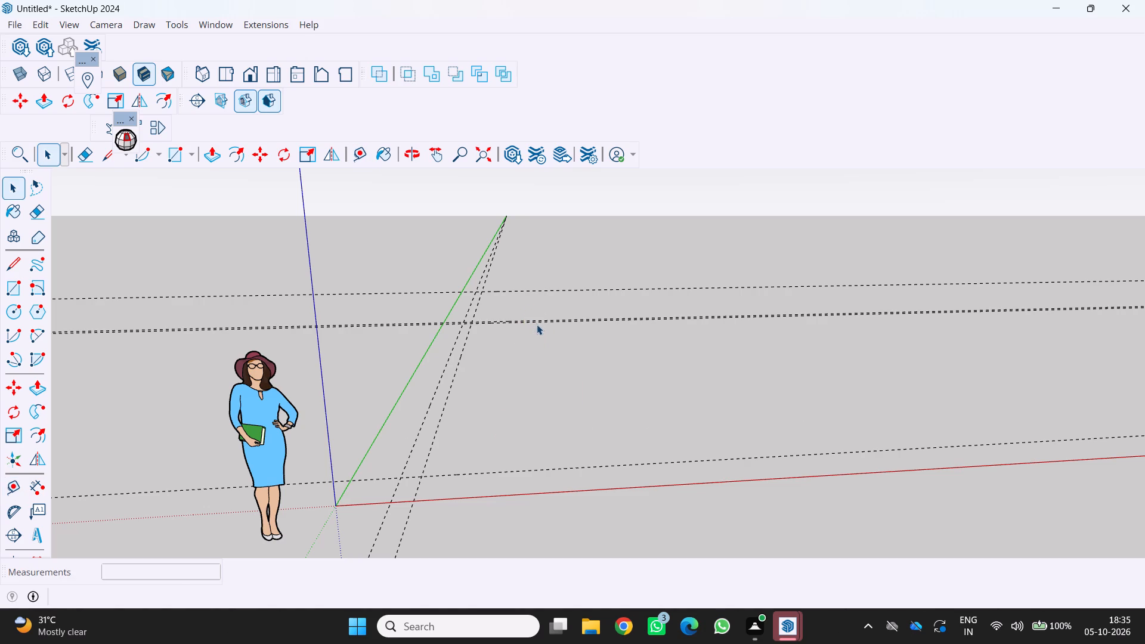
# Delete the two closely spaced guides lying between the far 58' guide and the guide nearest the red axis.
pyautogui.click(540, 317)
pyautogui.click(539, 329)
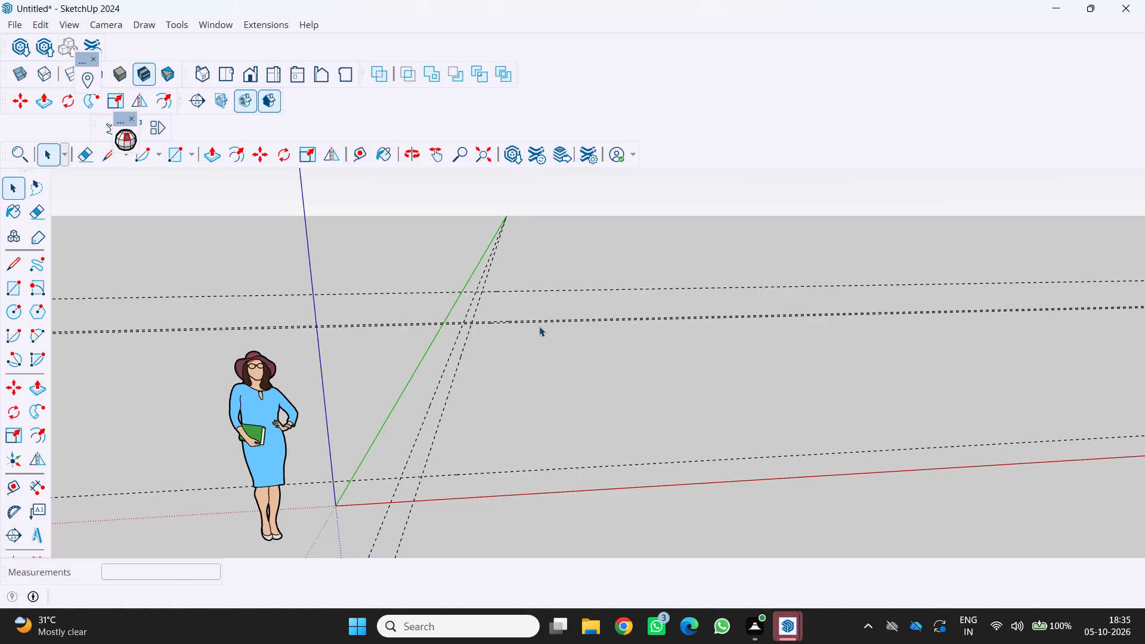
pyautogui.click(539, 321)
pyautogui.click(539, 321)
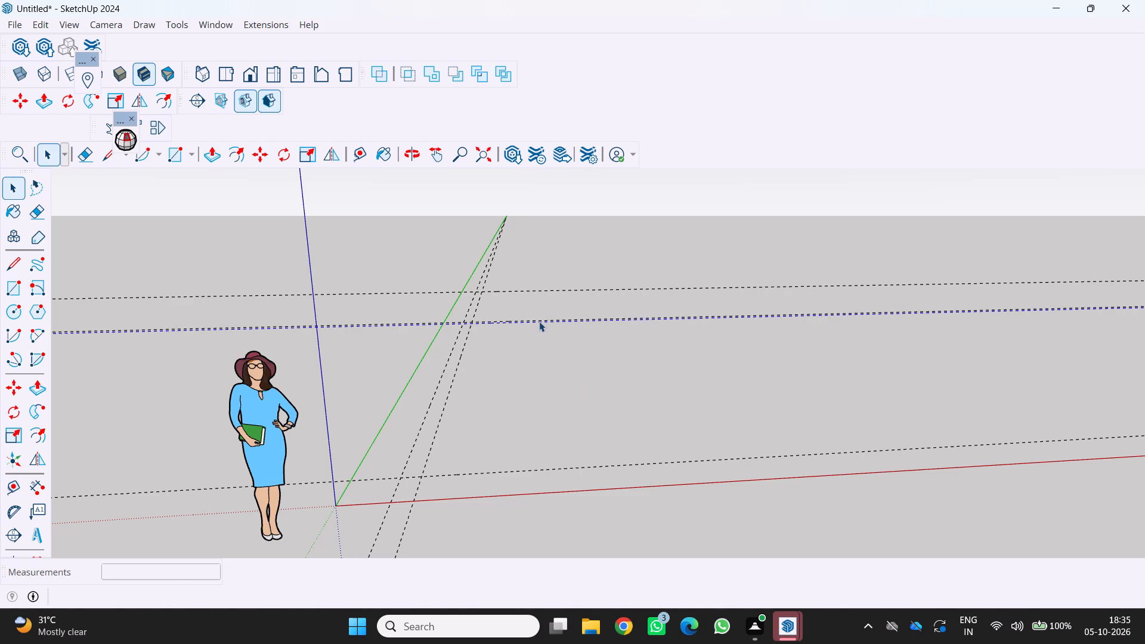
pyautogui.press('Delete')
pyautogui.scroll(3, 539, 321)
pyautogui.click(534, 318)
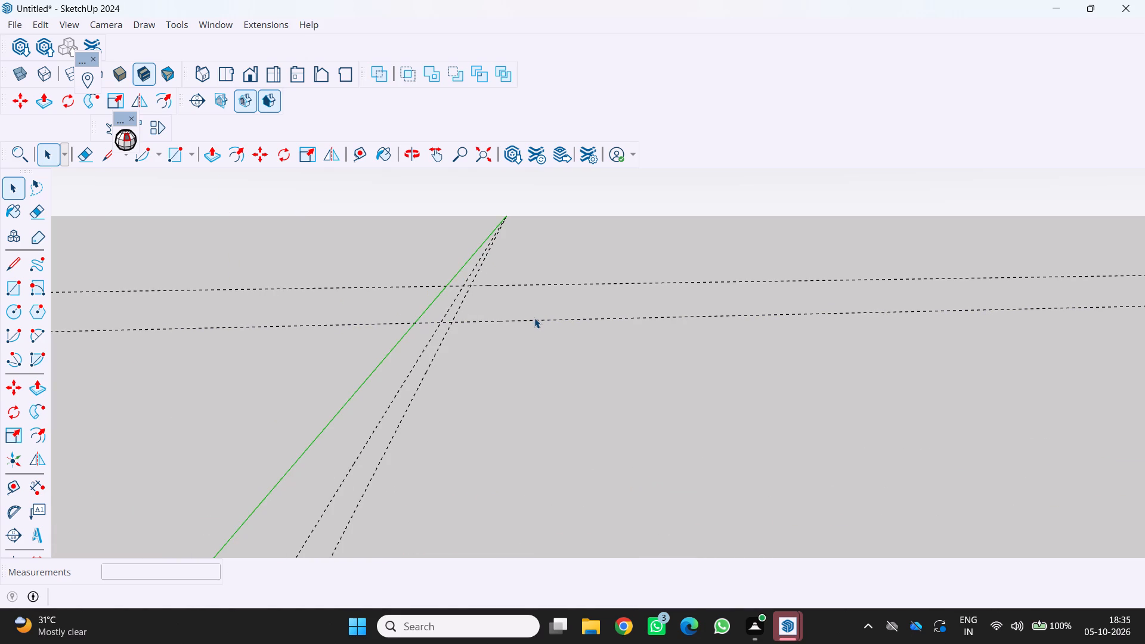
pyautogui.click(534, 318)
pyautogui.click(539, 322)
pyautogui.press('Delete')
# Offset a parallel guide 9" along the green axis from the guide nearest the red axis, away from that axis.
pyautogui.scroll(-7, 534, 321)
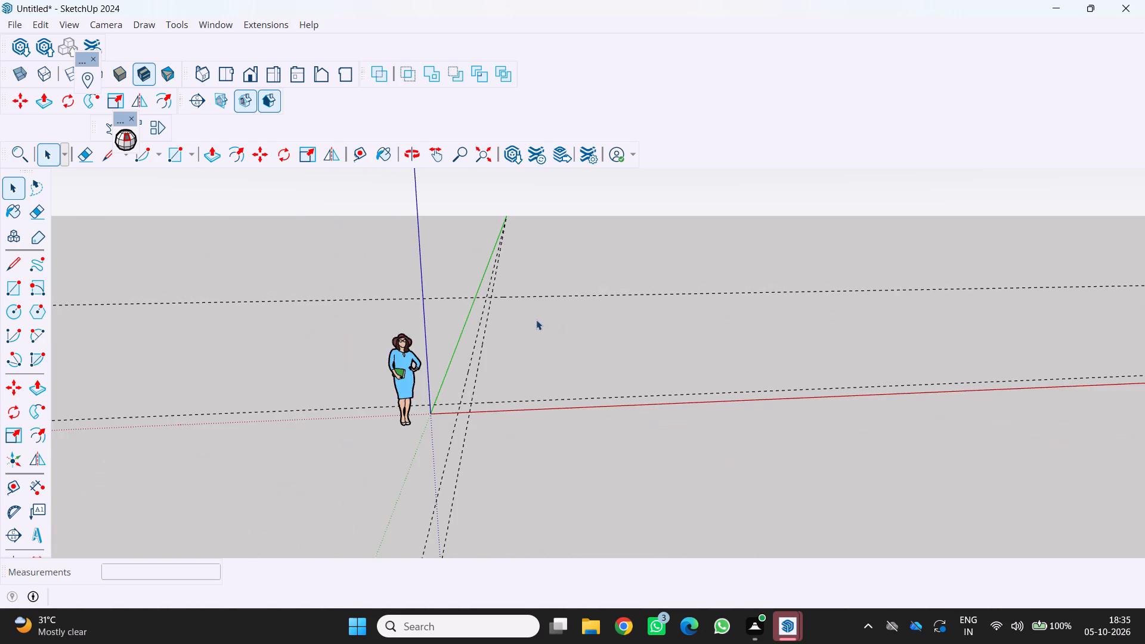
pyautogui.scroll(2, 541, 320)
pyautogui.moveTo(541, 320); pyautogui.dragTo(526, 332, button='middle')
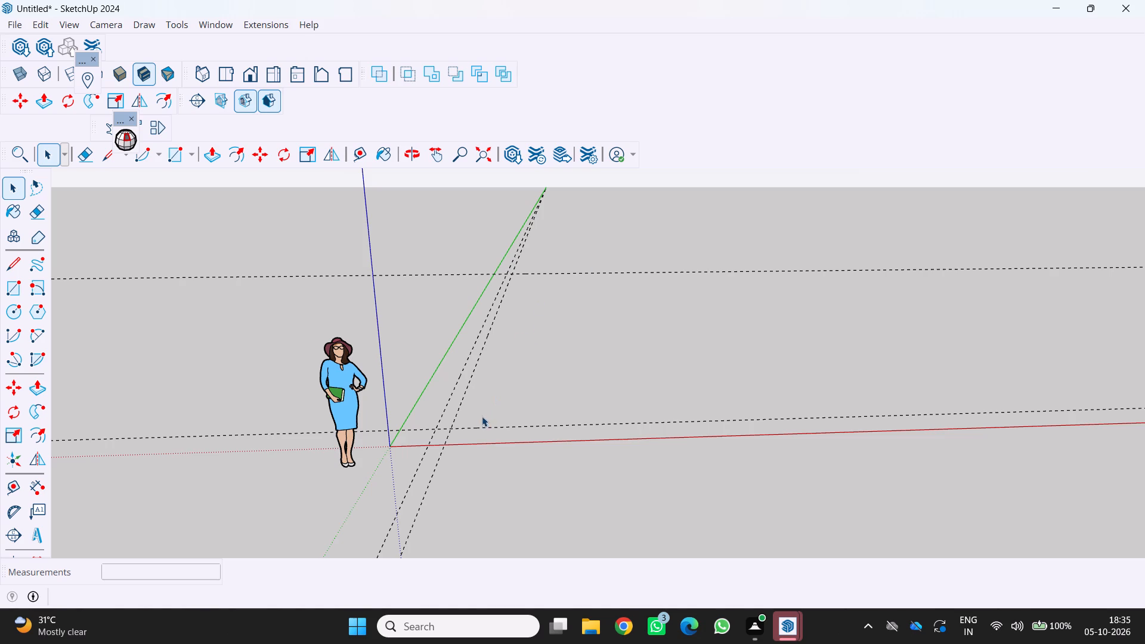
pyautogui.scroll(2, 482, 416)
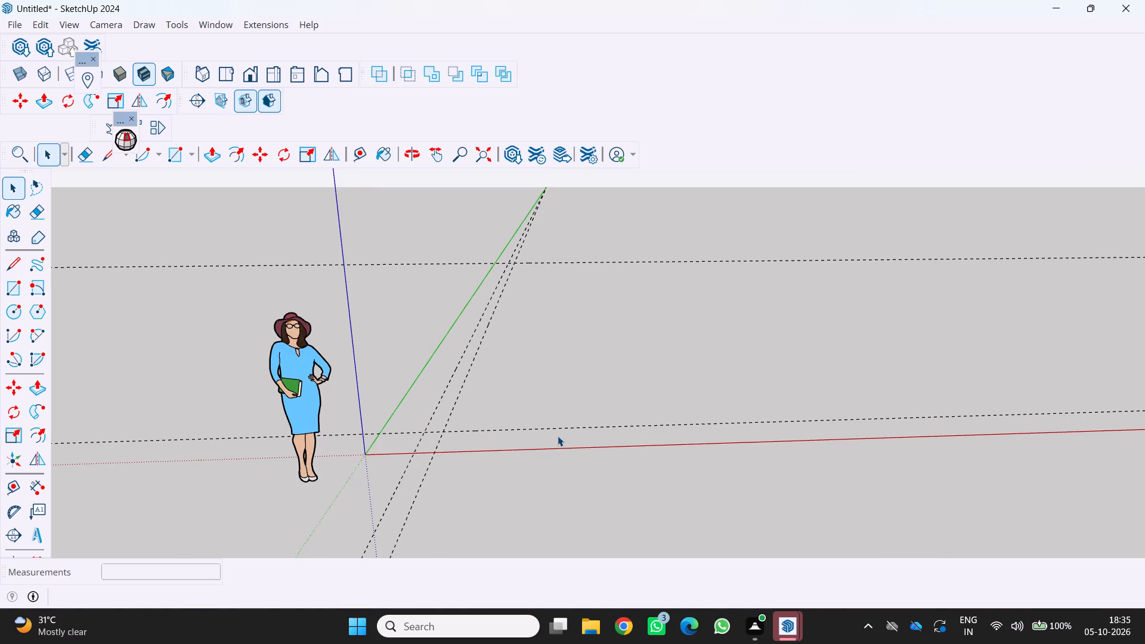
pyautogui.press('t')
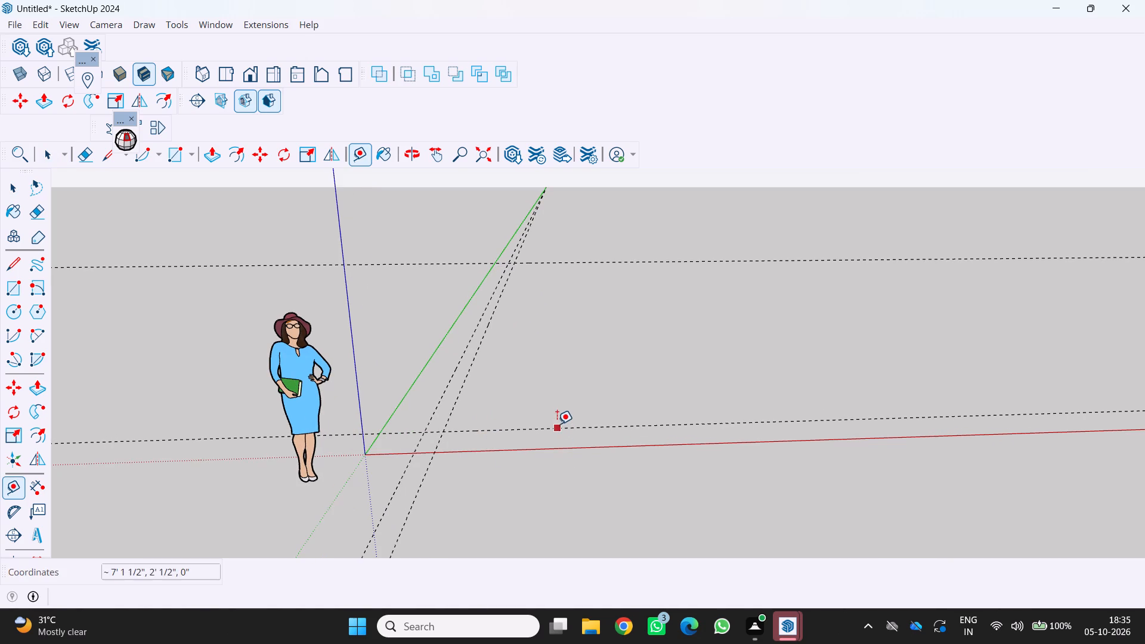
pyautogui.click(561, 429)
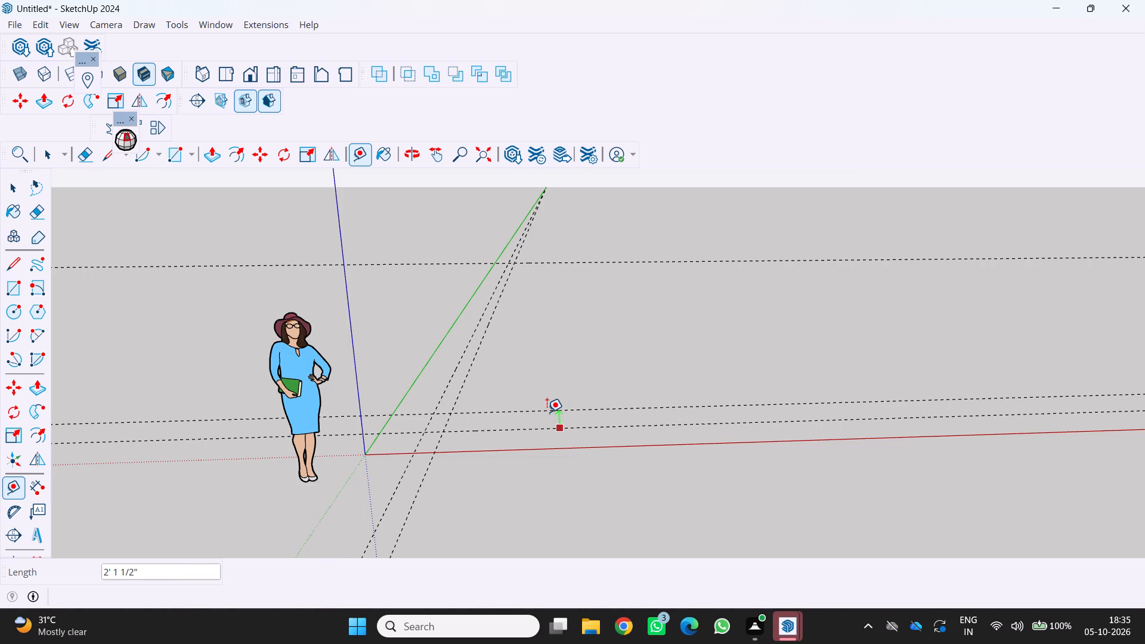
pyautogui.press('9')
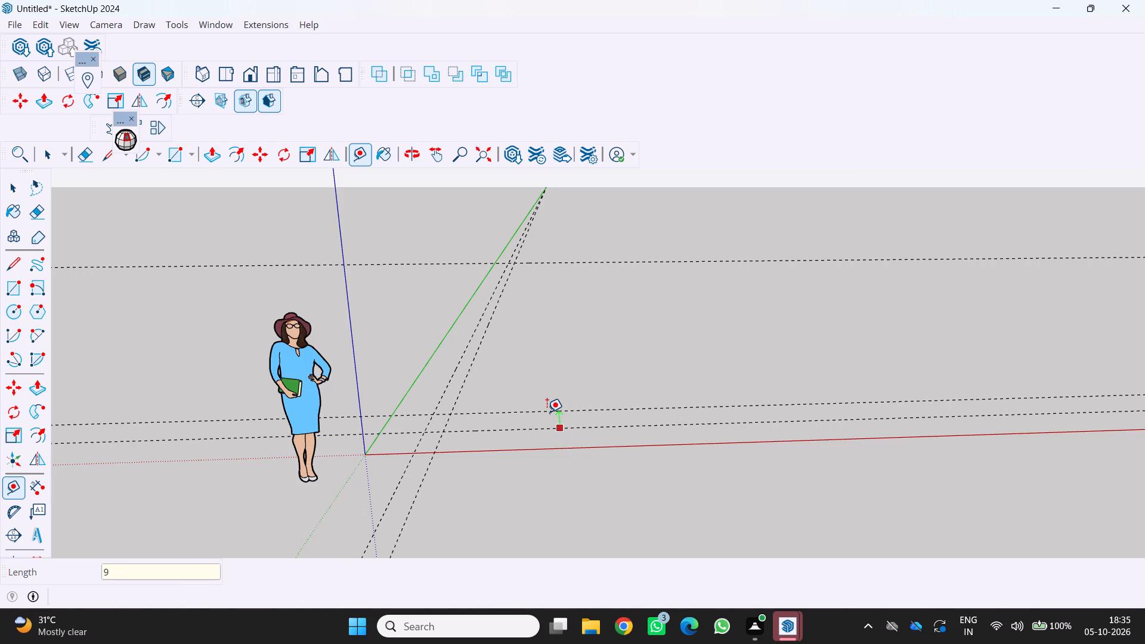
pyautogui.press('Return')
# Offset a parallel guide 9" from the far 58' guide, toward the red axis.
pyautogui.scroll(2, 576, 252)
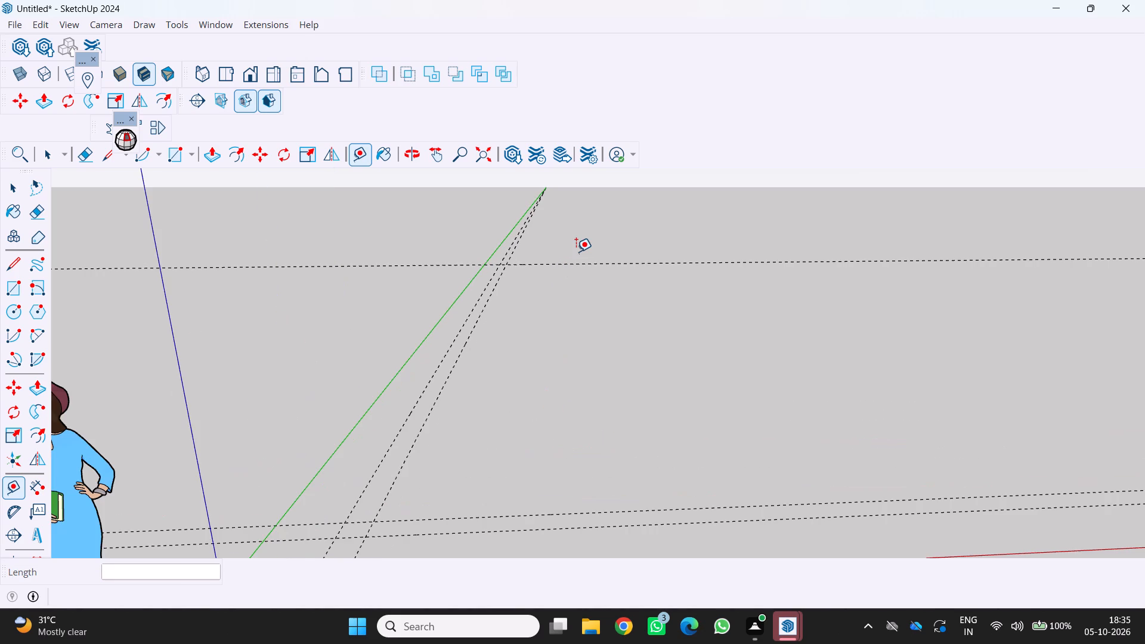
pyautogui.click(574, 262)
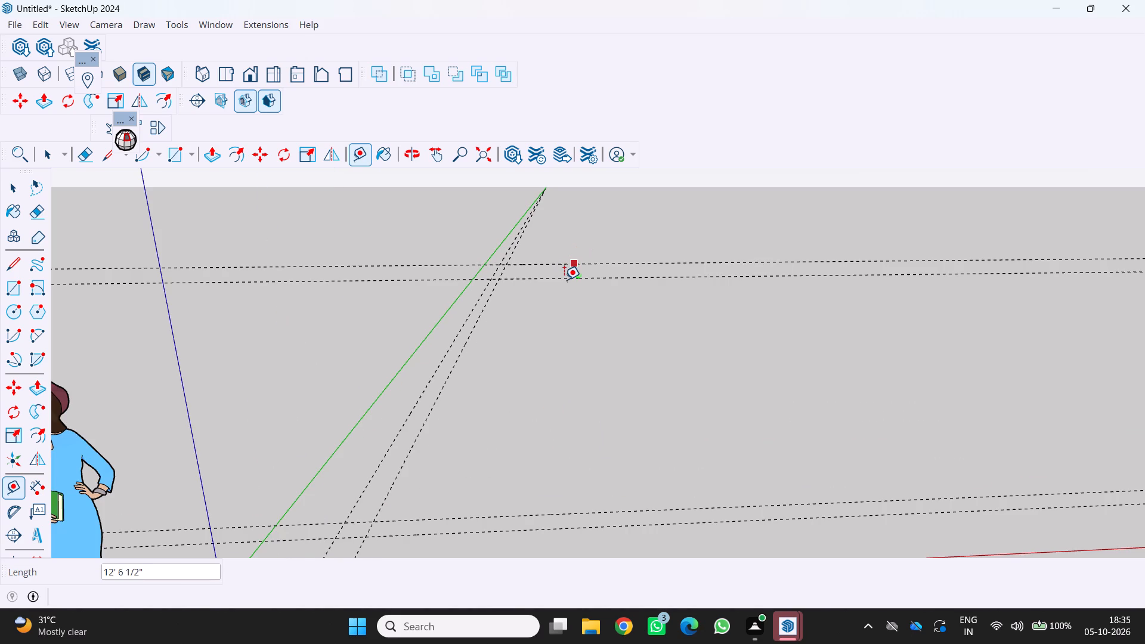
pyautogui.press('9')
pyautogui.press('Return')
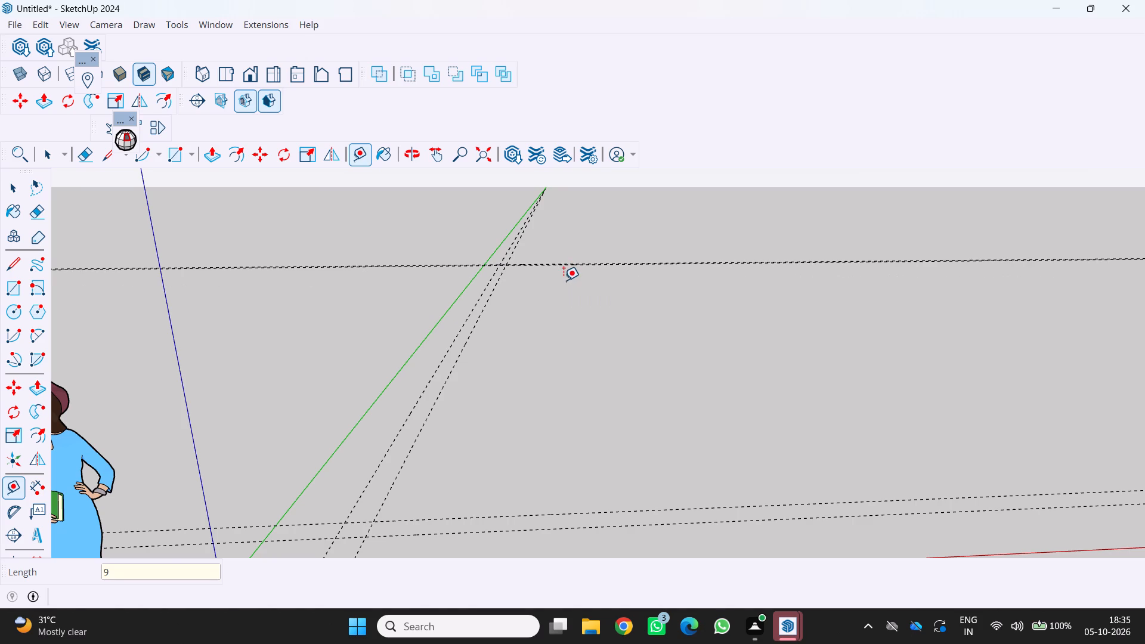
# Offset a parallel guide 30' along the red axis from the guide nearest the green axis.
pyautogui.scroll(19, 512, 241)
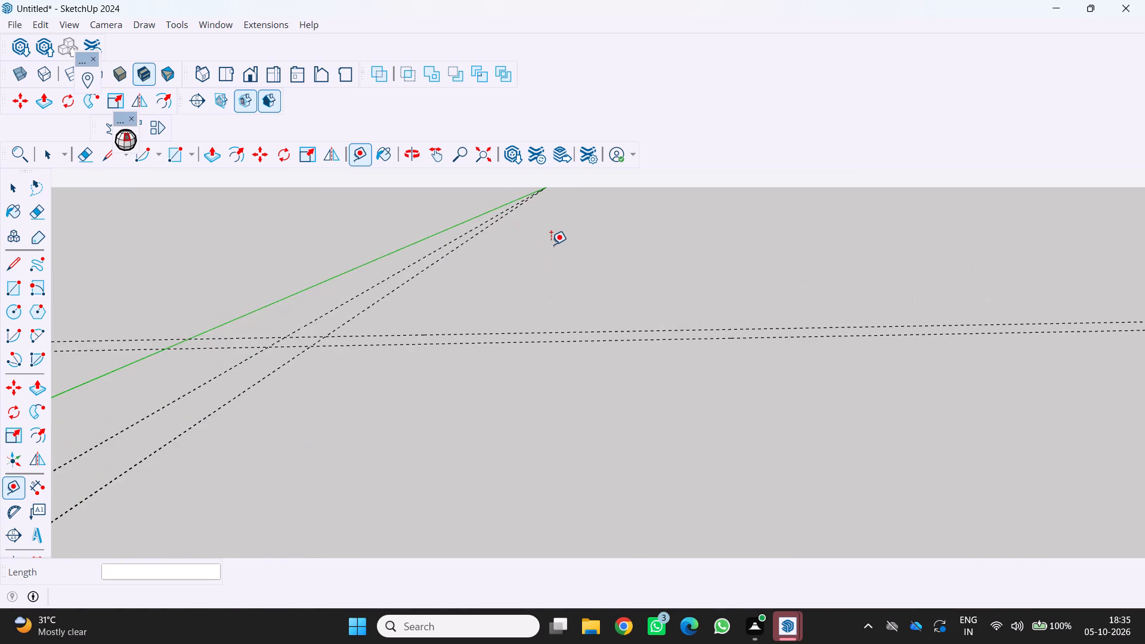
pyautogui.scroll(-20, 551, 244)
pyautogui.scroll(-8, 551, 244)
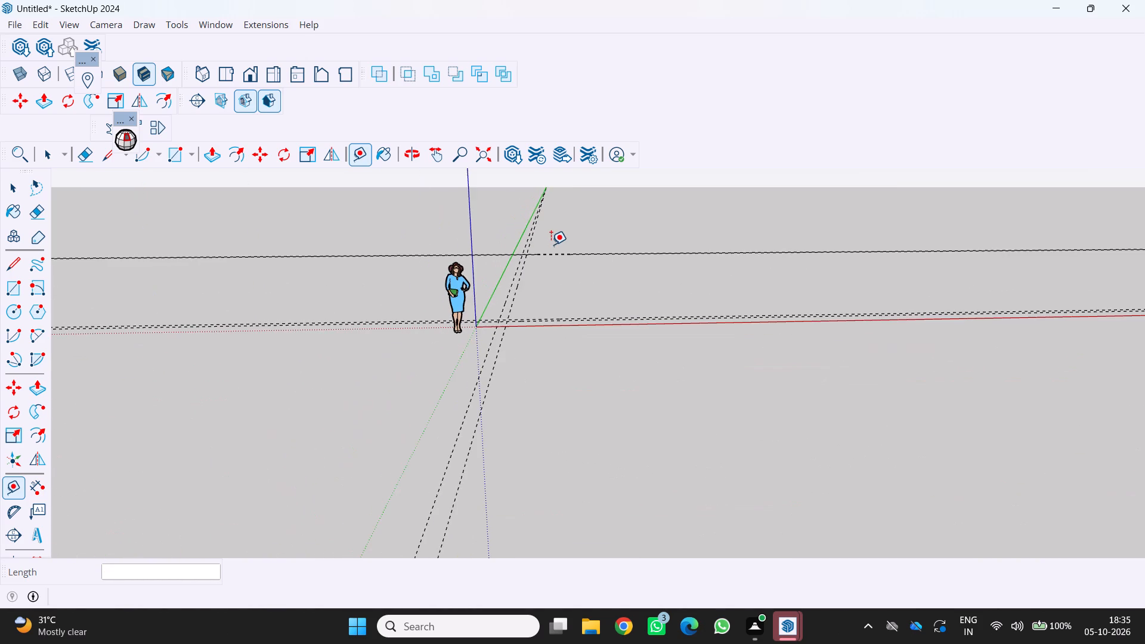
pyautogui.scroll(2, 467, 343)
pyautogui.scroll(3, 521, 286)
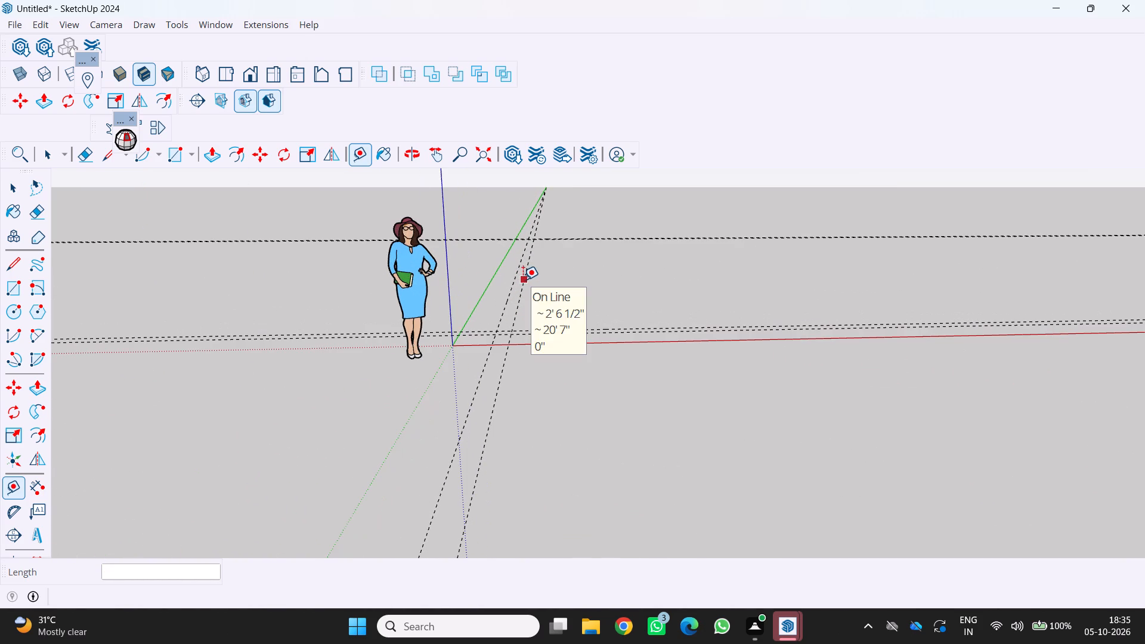
pyautogui.click(518, 270)
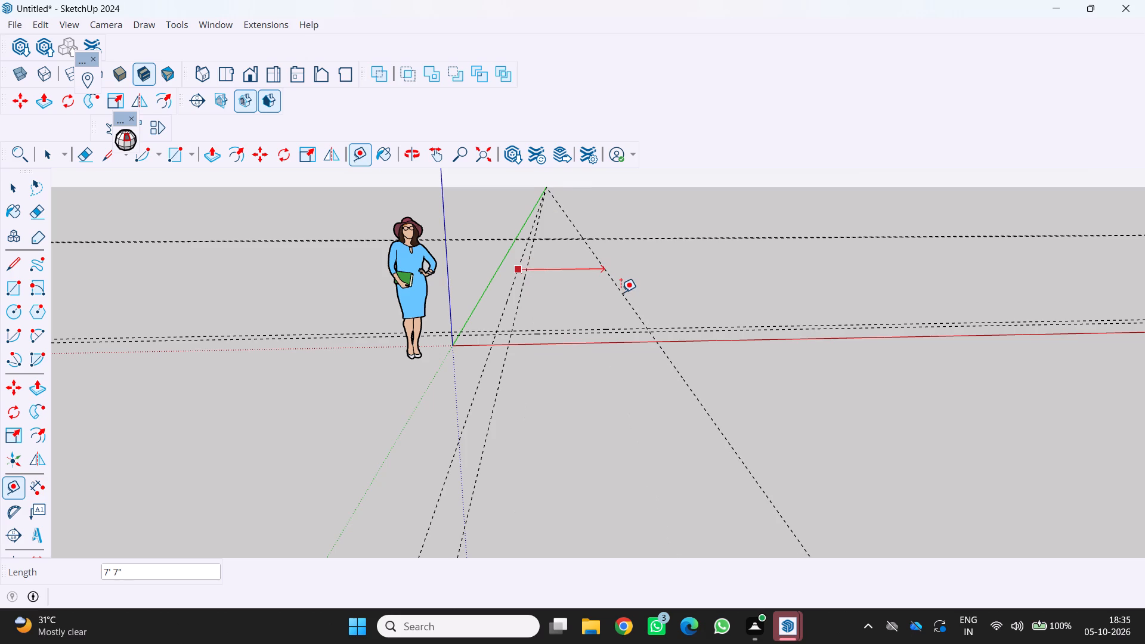
pyautogui.scroll(-1, 621, 292)
pyautogui.moveTo(621, 292); pyautogui.dragTo(519, 323, button='middle')
pyautogui.middleClick(519, 323)
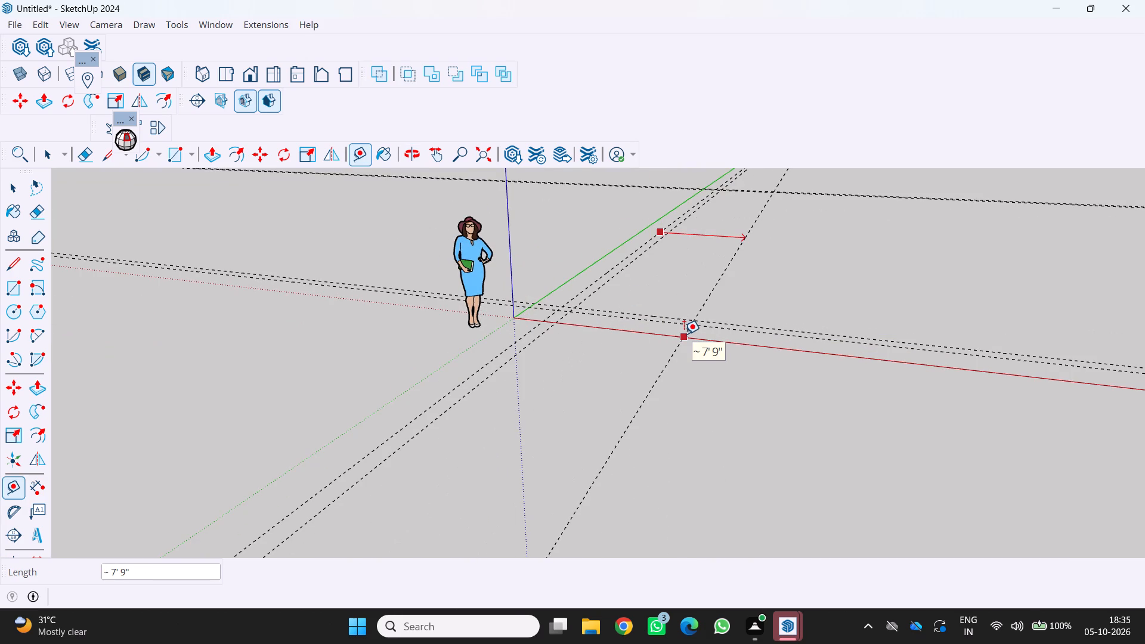
pyautogui.write("30'")
pyautogui.press('Return')
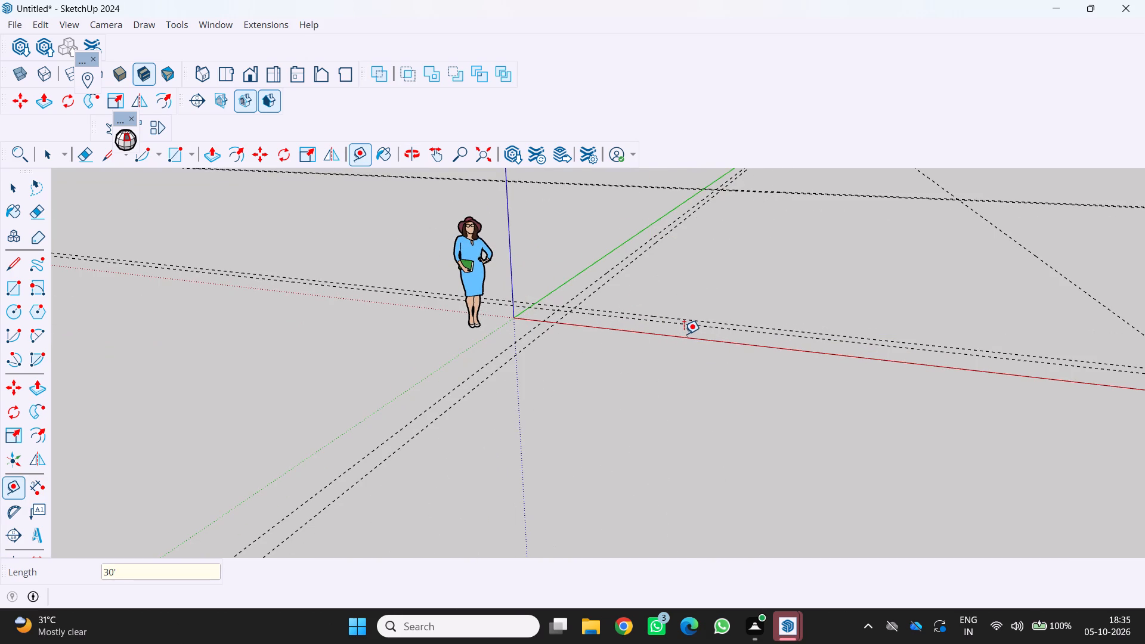
# Offset a parallel guide 9" from the 30' guide, back toward the green axis.
pyautogui.scroll(-12, 684, 334)
pyautogui.moveTo(661, 321); pyautogui.dragTo(714, 326, button='middle')
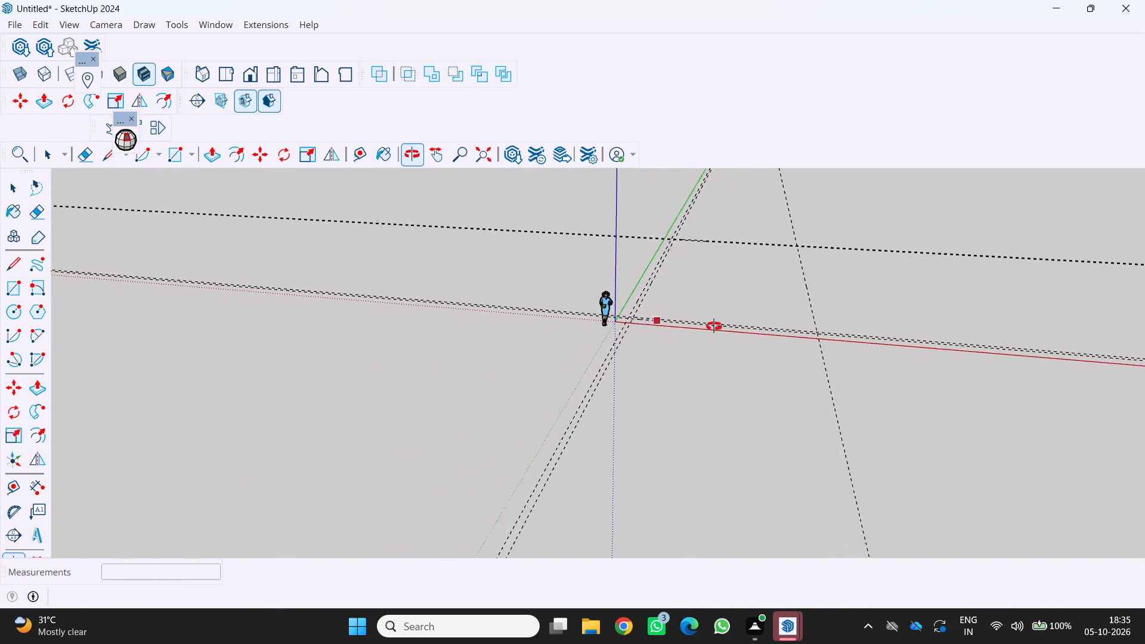
pyautogui.moveTo(714, 326); pyautogui.dragTo(718, 325, button='middle')
pyautogui.middleClick(718, 325)
pyautogui.moveTo(872, 313); pyautogui.dragTo(780, 342, button='middle')
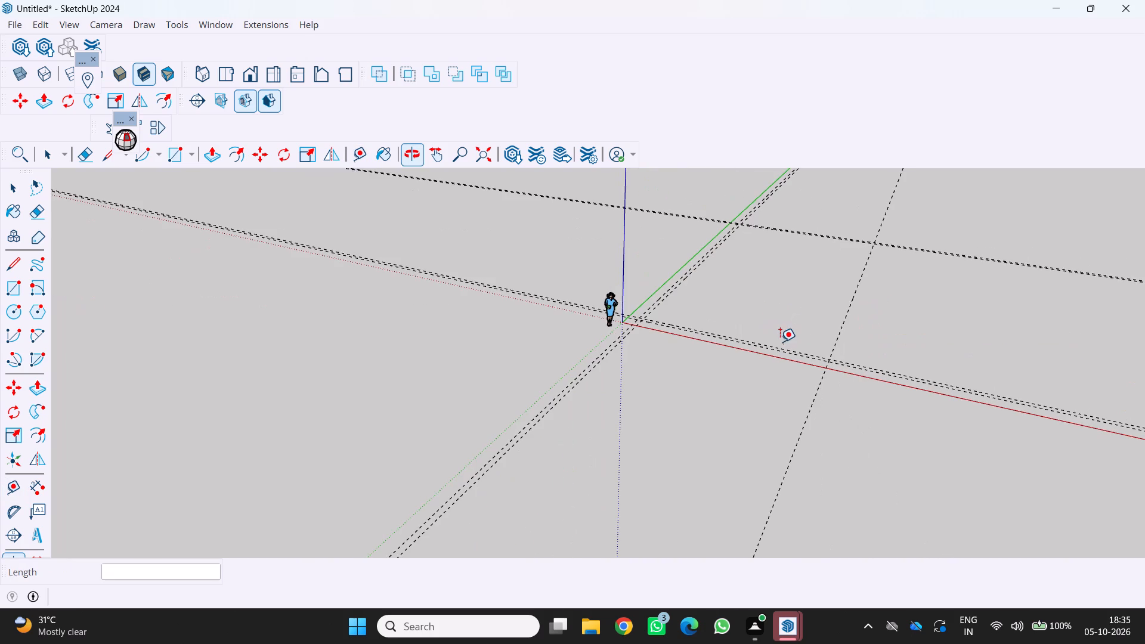
pyautogui.scroll(1, 780, 342)
pyautogui.moveTo(807, 325); pyautogui.dragTo(822, 336, button='middle')
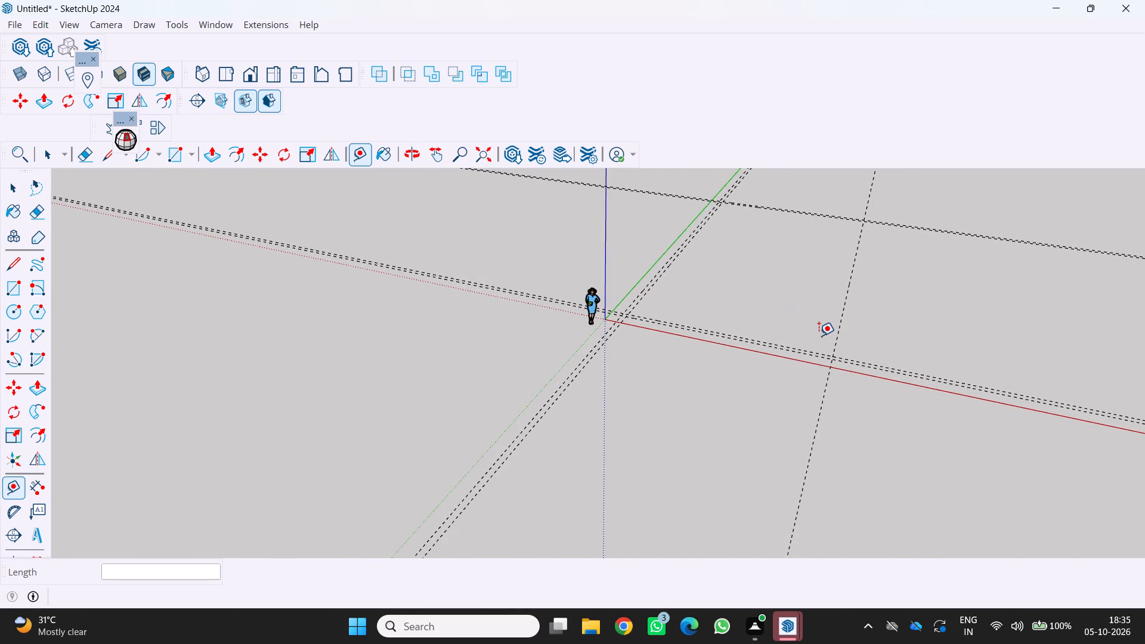
pyautogui.click(843, 300)
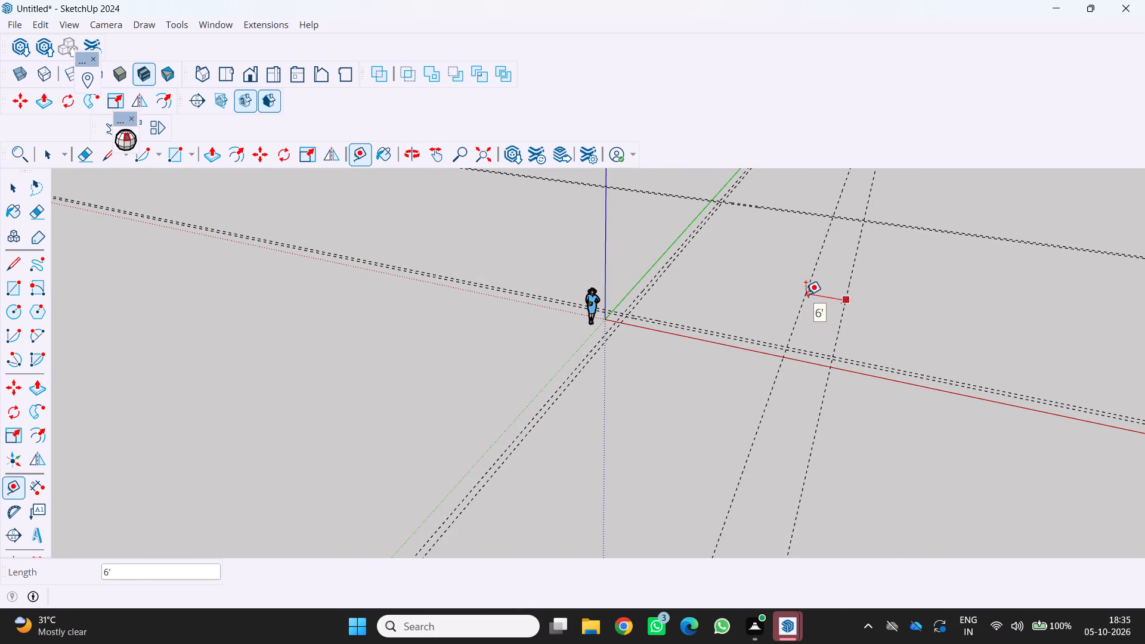
pyautogui.press('9')
pyautogui.press('Return')
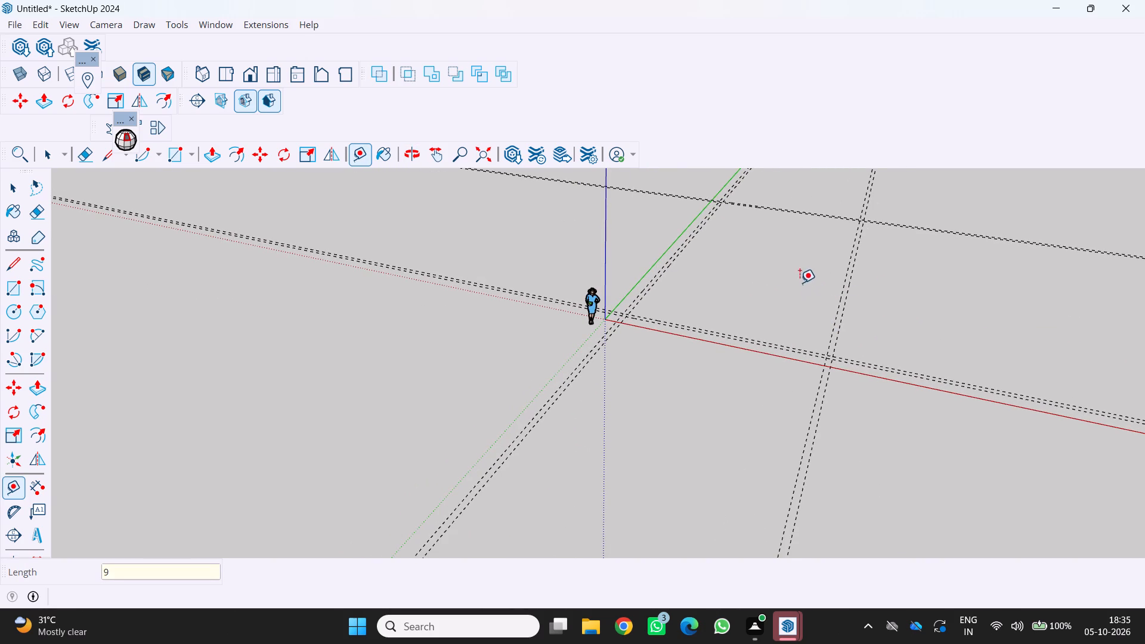
# Offset a parallel guide 5' along the green axis from the inner guide of the pair beside the red axis.
pyautogui.scroll(1, 770, 261)
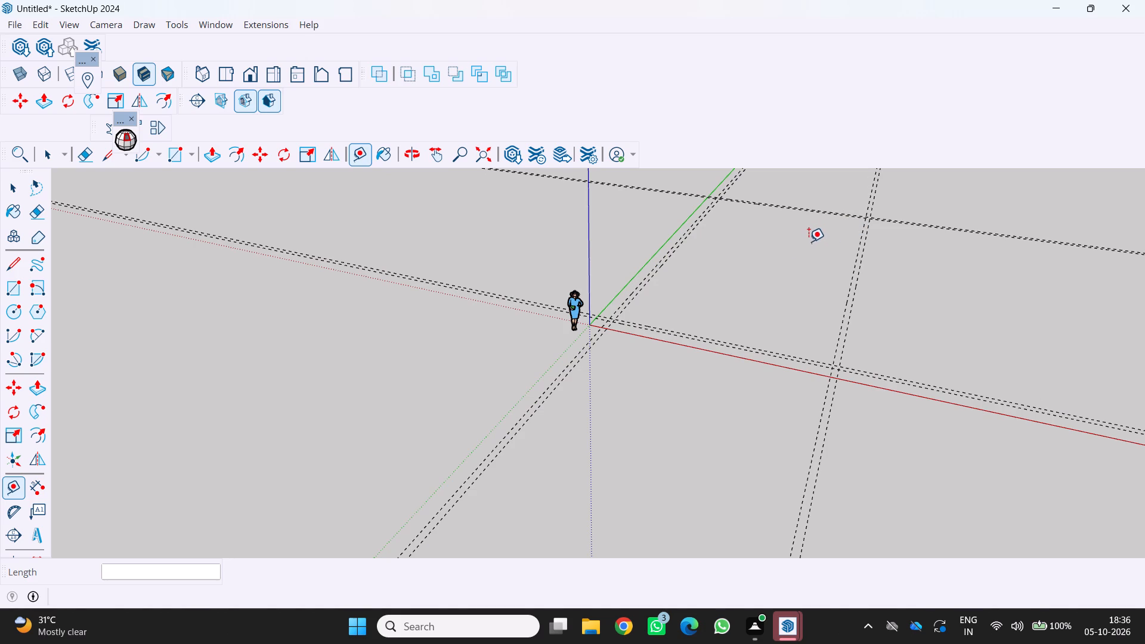
pyautogui.scroll(-2, 767, 244)
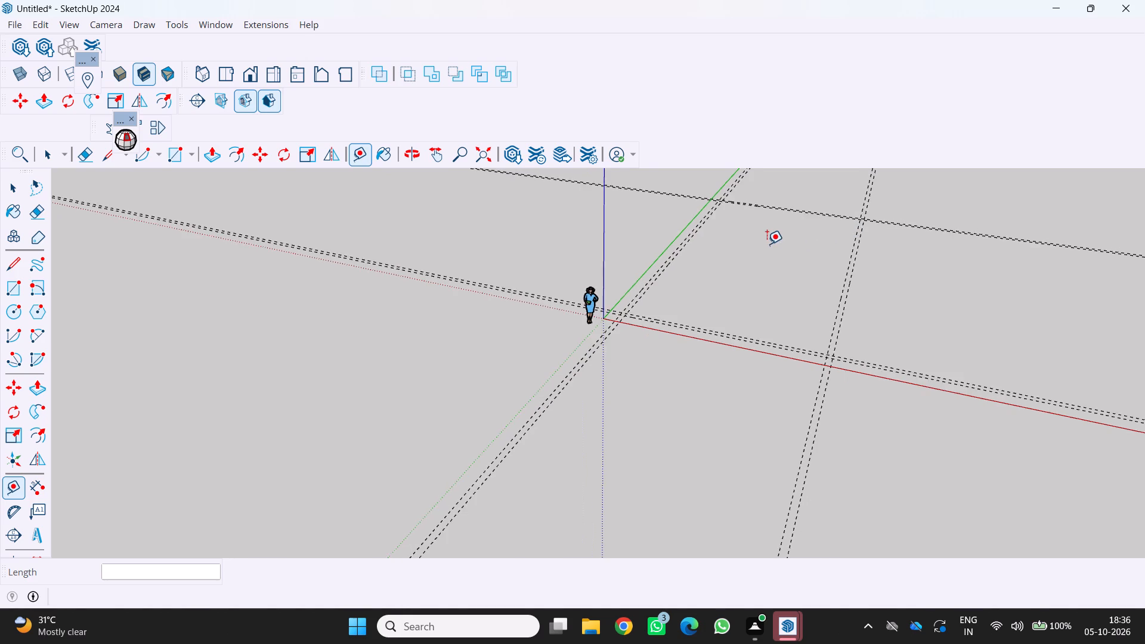
pyautogui.moveTo(767, 244); pyautogui.dragTo(804, 273, button='middle')
pyautogui.scroll(-3, 790, 273)
pyautogui.moveTo(785, 272); pyautogui.dragTo(781, 274, button='middle')
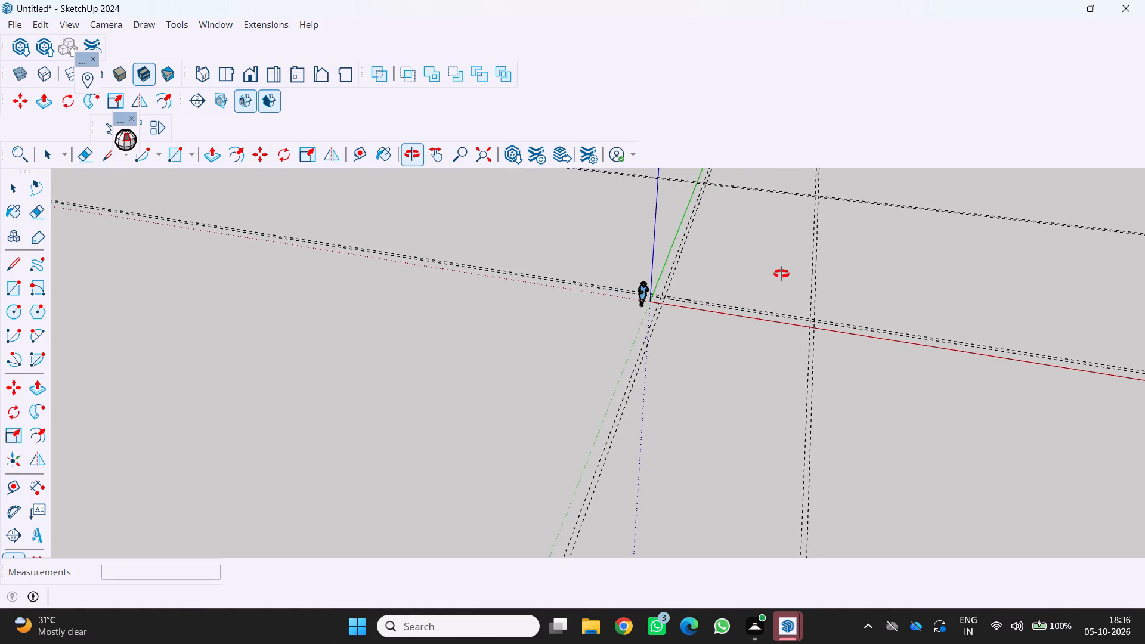
pyautogui.moveTo(781, 274); pyautogui.dragTo(750, 275, button='middle')
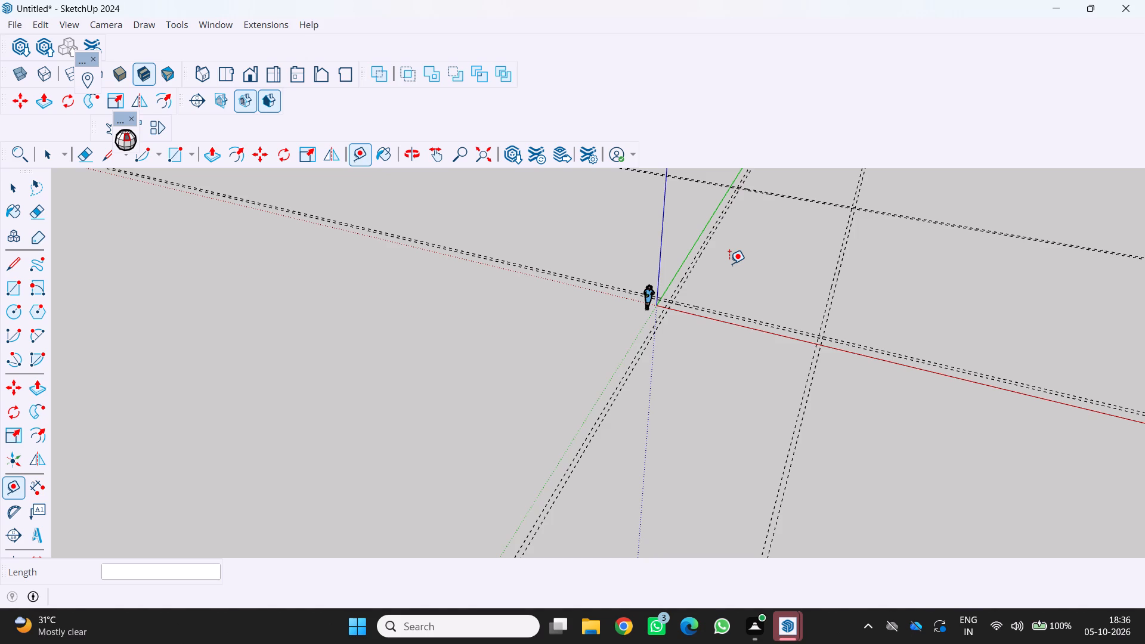
pyautogui.scroll(2, 694, 314)
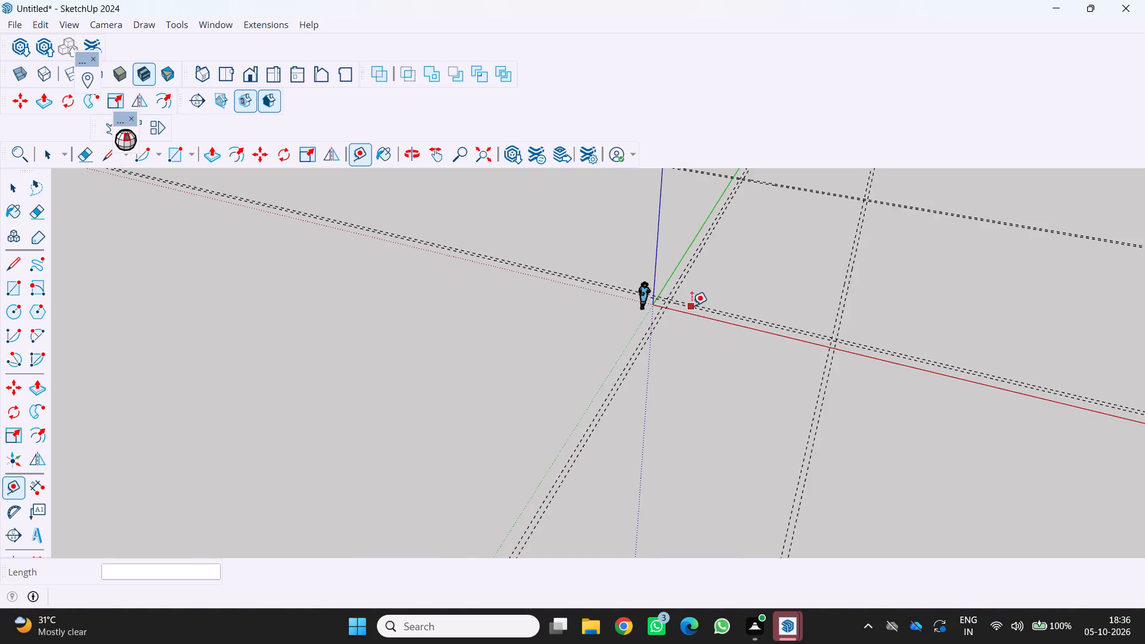
pyautogui.scroll(6, 692, 305)
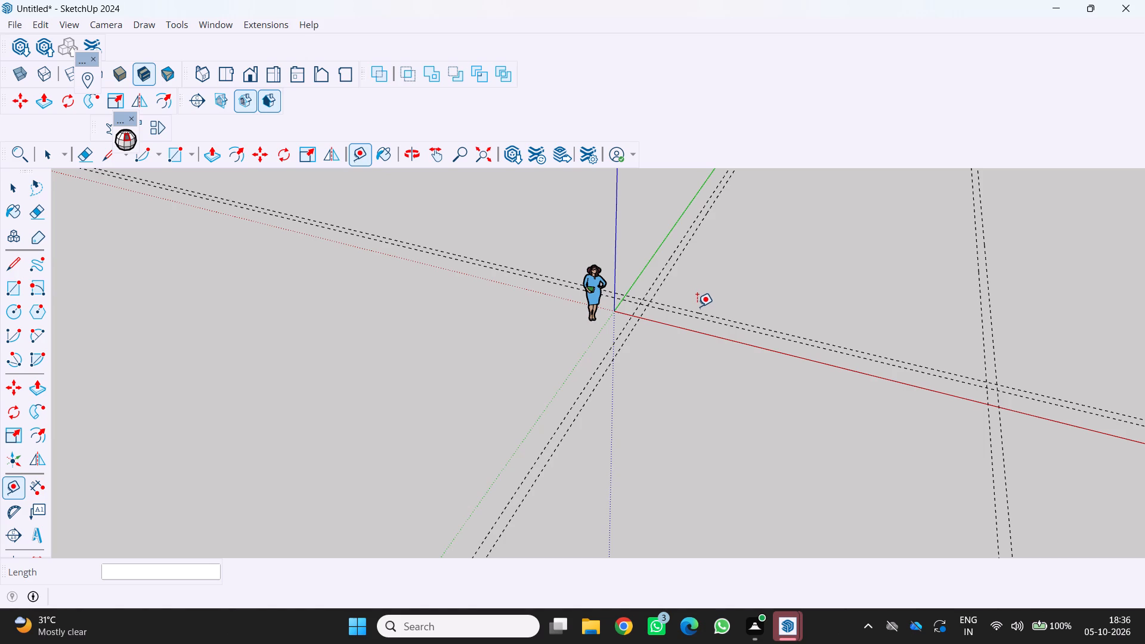
pyautogui.click(698, 310)
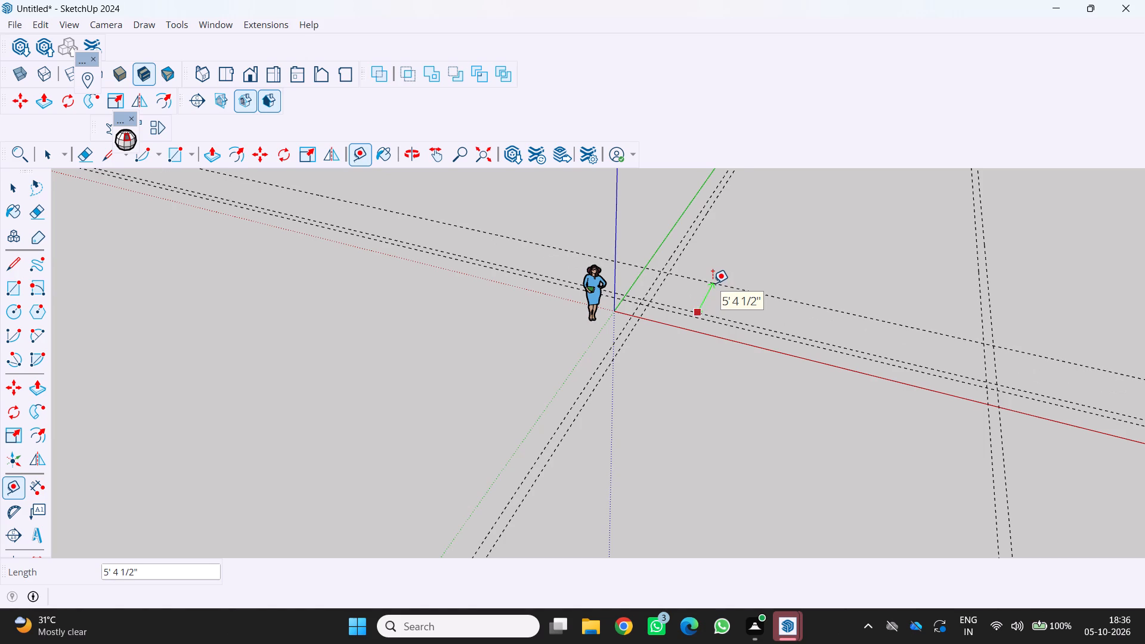
pyautogui.write("5'")
pyautogui.press('Return')
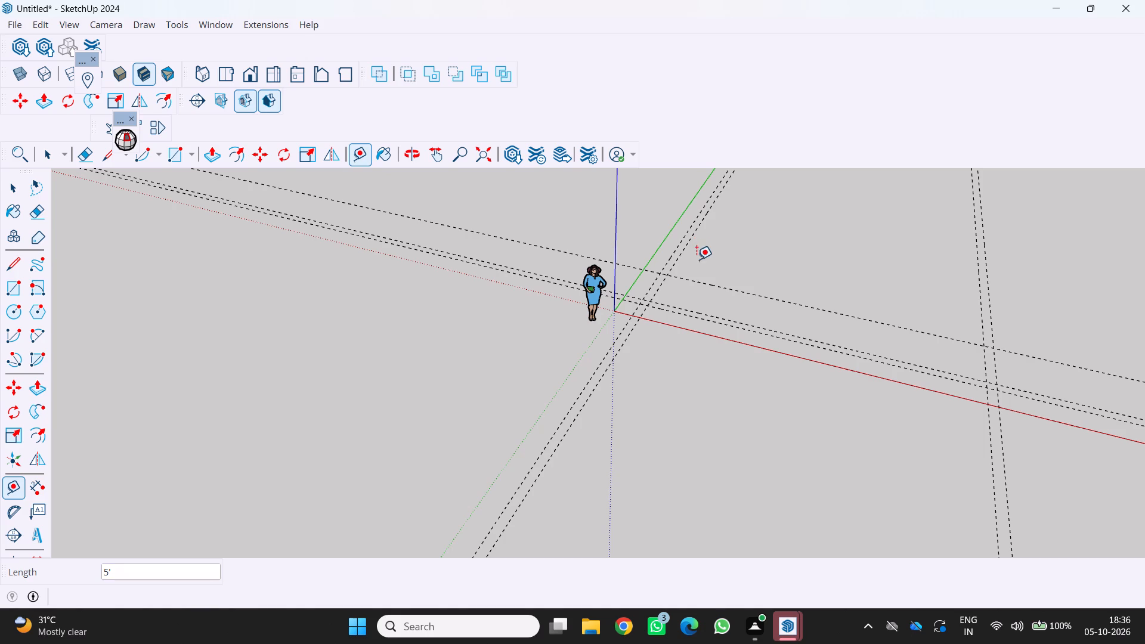
# Offset a parallel guide 9" from the 5' guide, away from the red axis.
pyautogui.click(759, 293)
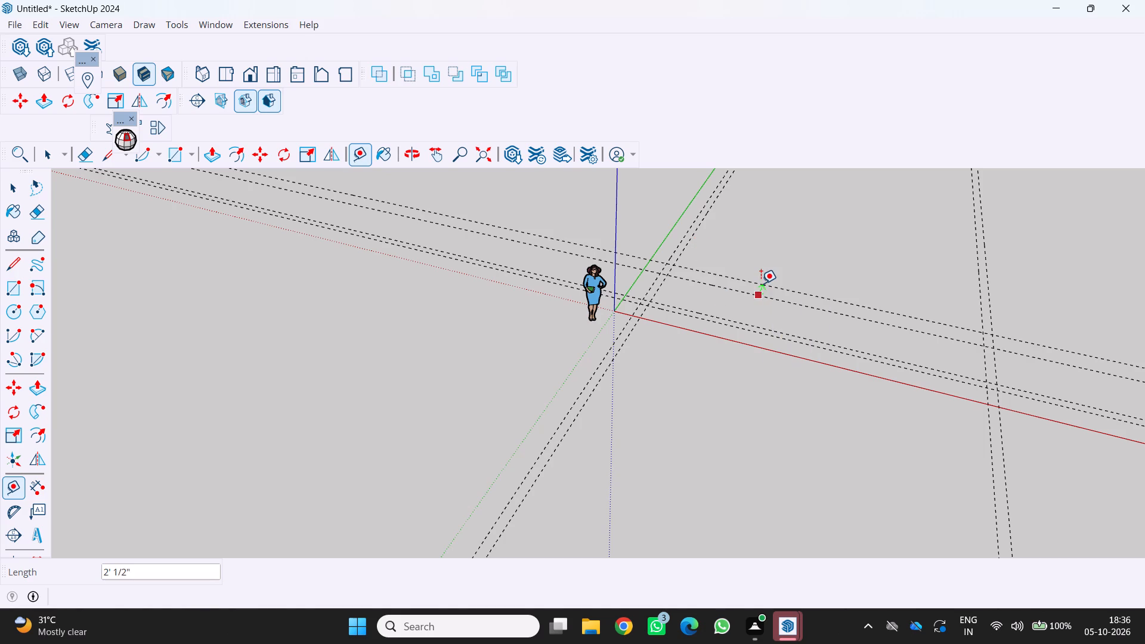
pyautogui.press('9')
pyautogui.press('Return')
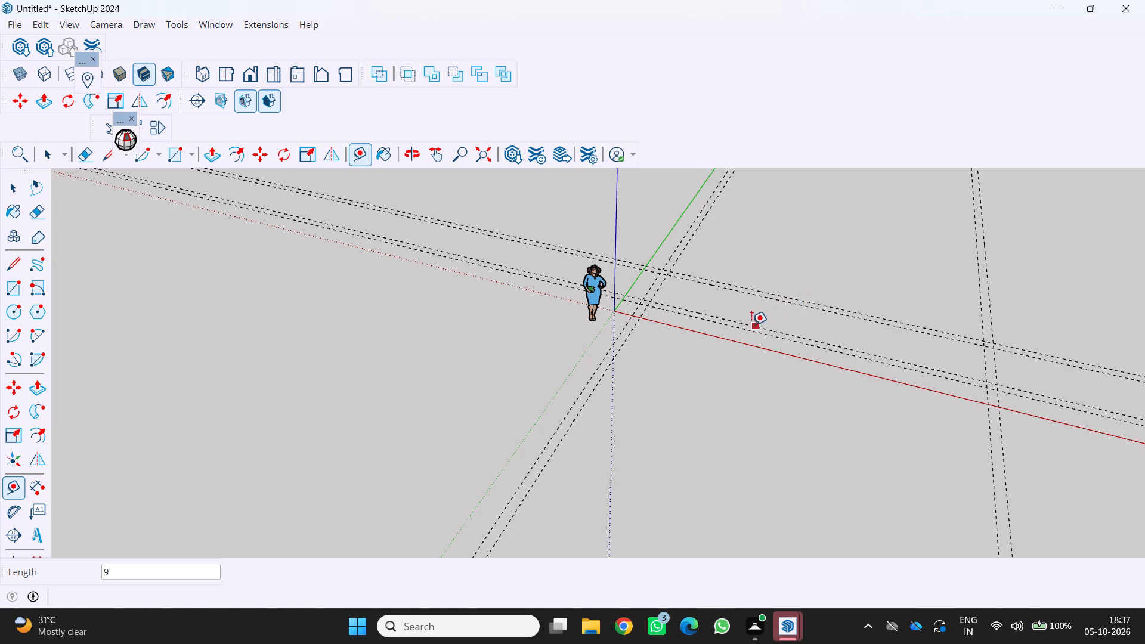
# Examine the guide layout around the origin and along both axes, ending on a close view of the guides beside the green axis.
pyautogui.scroll(-6, 785, 295)
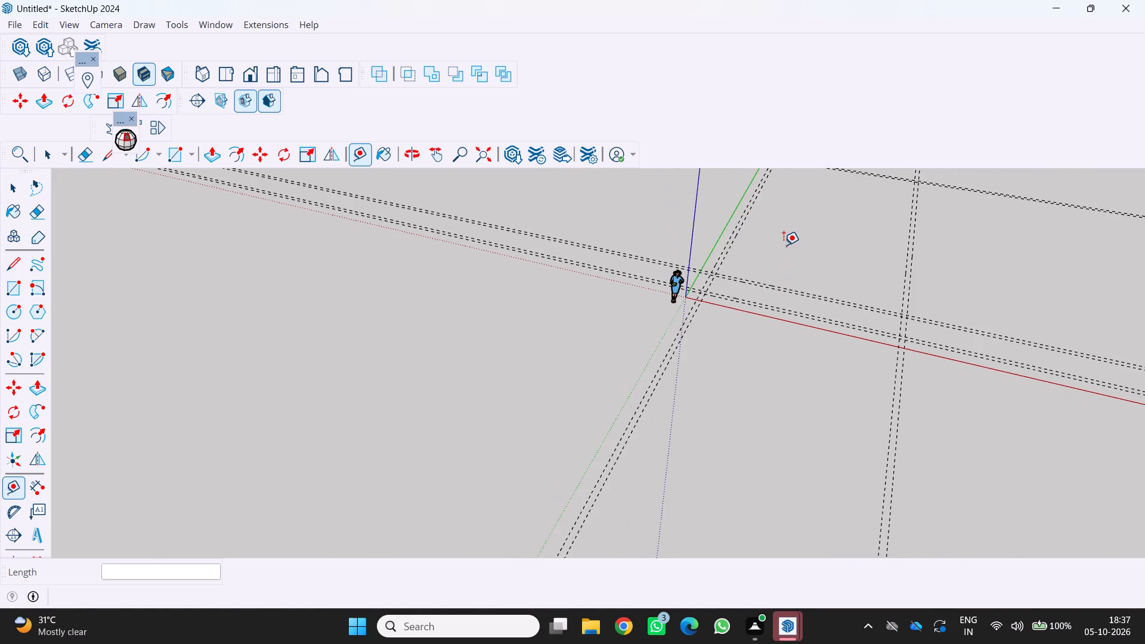
pyautogui.scroll(-3, 784, 245)
pyautogui.moveTo(781, 241); pyautogui.dragTo(805, 274, button='middle')
pyautogui.scroll(-4, 799, 272)
pyautogui.moveTo(767, 231); pyautogui.dragTo(682, 185, button='middle')
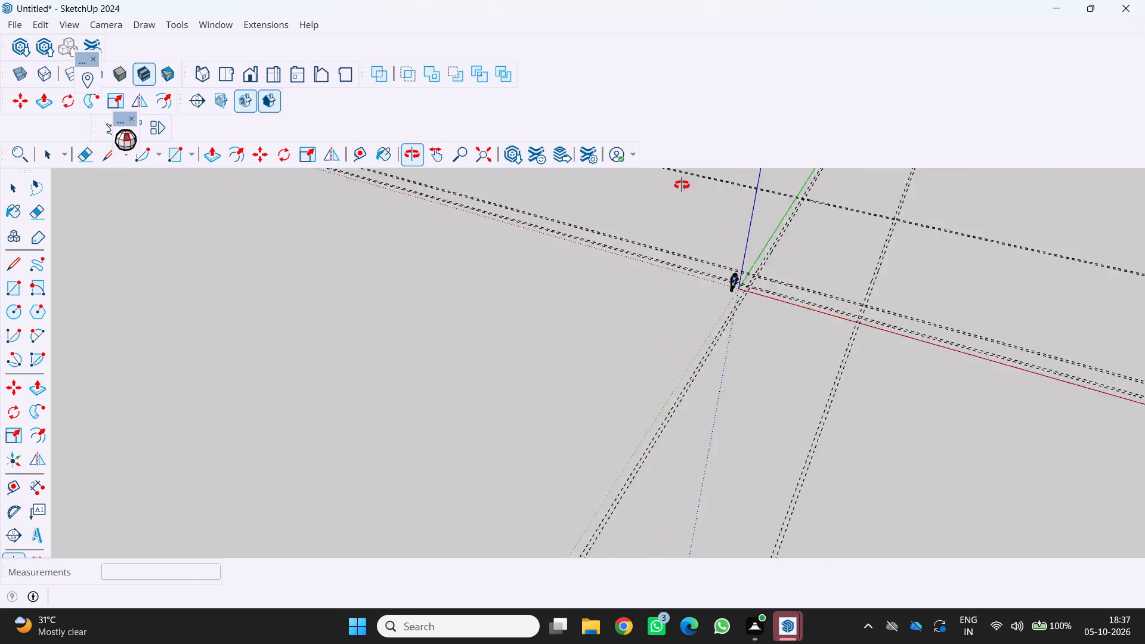
pyautogui.moveTo(682, 185); pyautogui.dragTo(642, 174, button='middle')
pyautogui.scroll(2, 726, 225)
pyautogui.scroll(4, 757, 270)
pyautogui.moveTo(760, 264); pyautogui.dragTo(785, 340, button='middle')
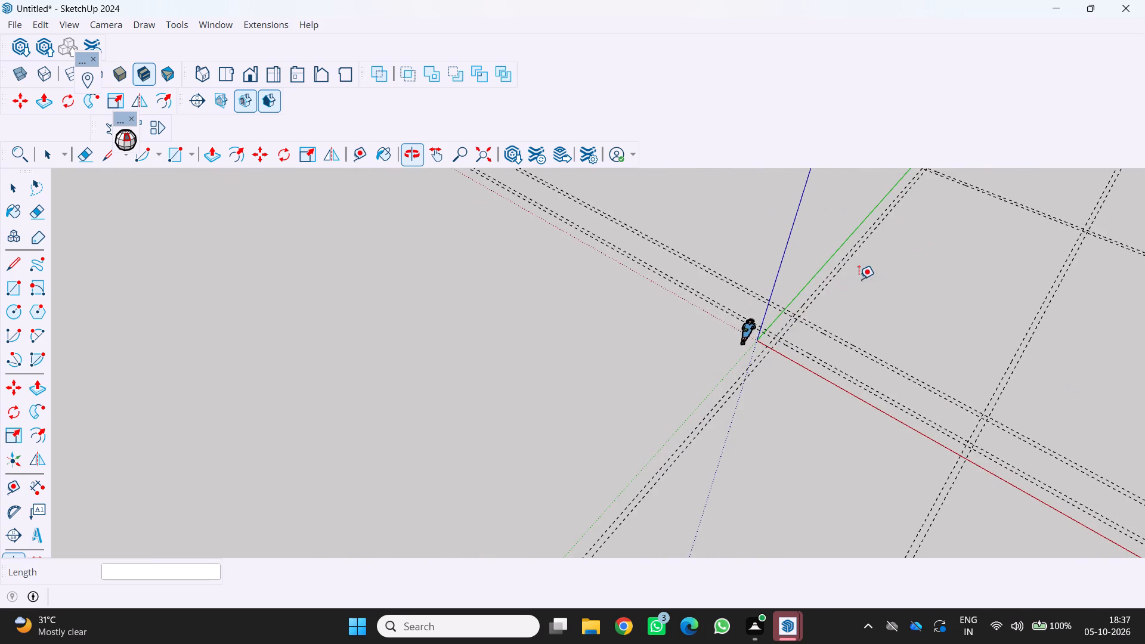
pyautogui.scroll(-5, 853, 278)
pyautogui.moveTo(778, 284); pyautogui.dragTo(798, 314, button='middle')
pyautogui.scroll(2, 818, 293)
pyautogui.scroll(-5, 724, 275)
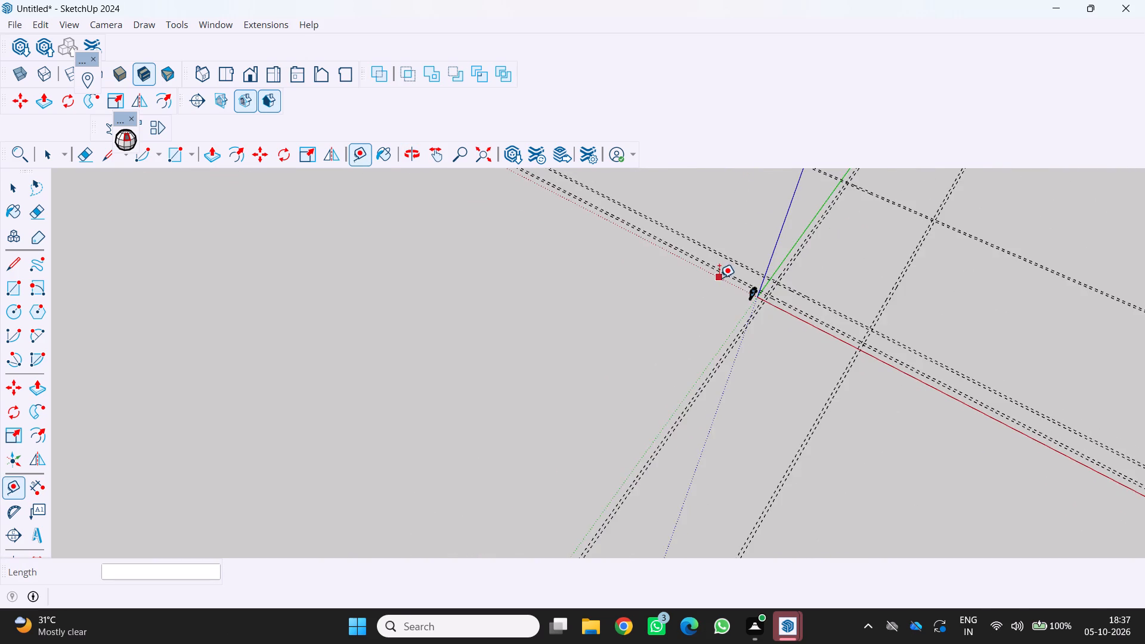
pyautogui.moveTo(719, 278); pyautogui.dragTo(822, 269, button='middle')
pyautogui.scroll(3, 725, 234)
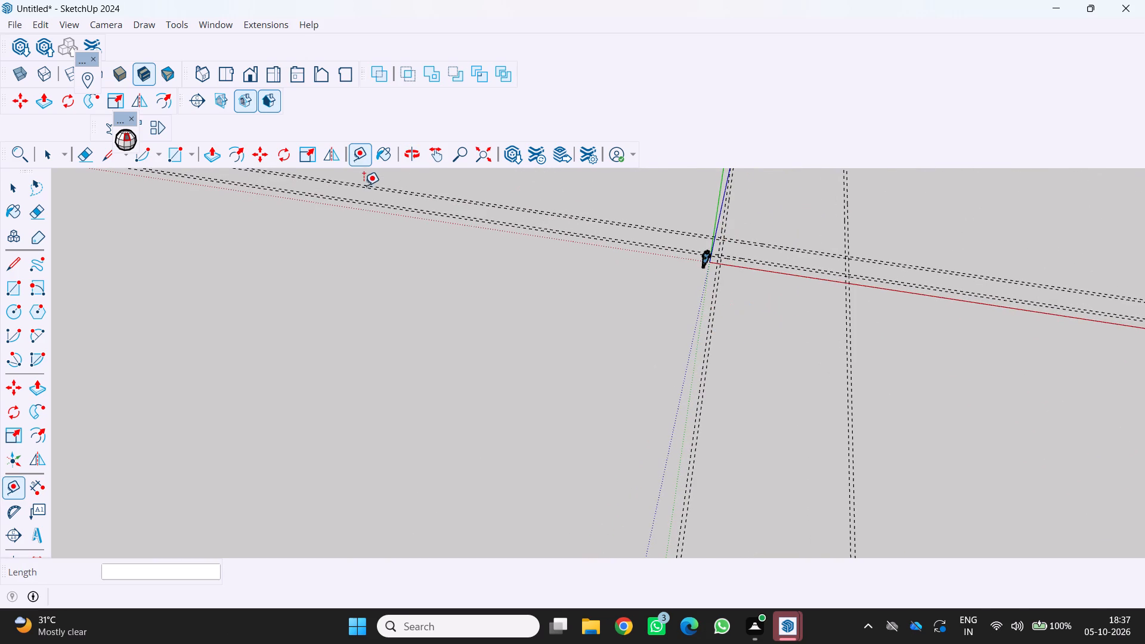
pyautogui.click(437, 159)
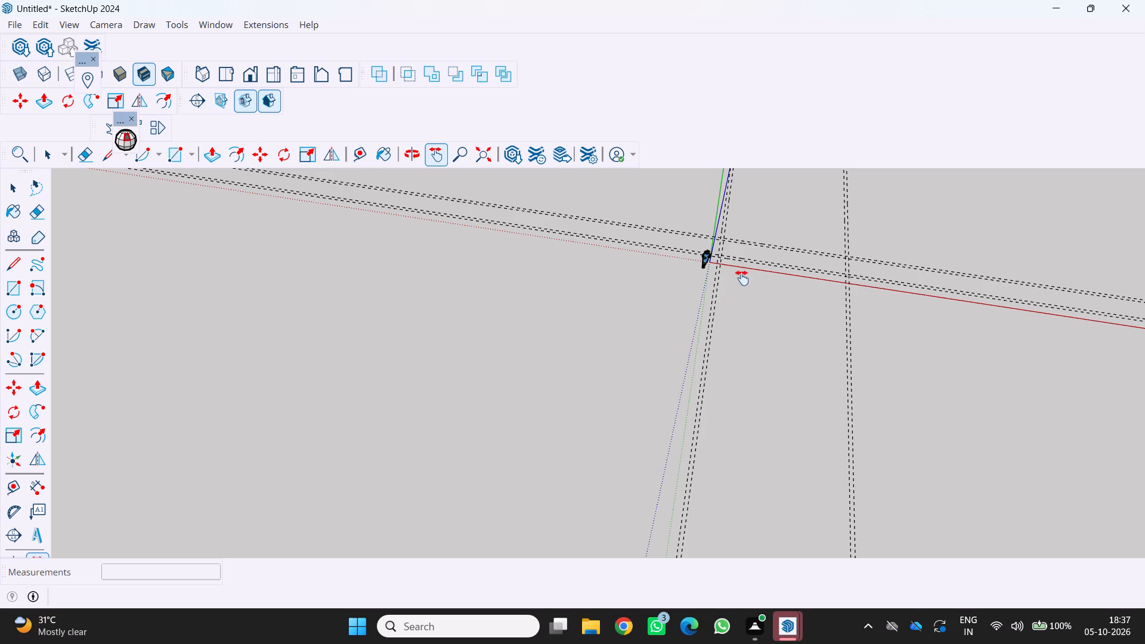
pyautogui.moveTo(742, 270); pyautogui.dragTo(576, 499)
pyautogui.scroll(3, 602, 508)
pyautogui.moveTo(625, 491); pyautogui.dragTo(635, 492, button='middle')
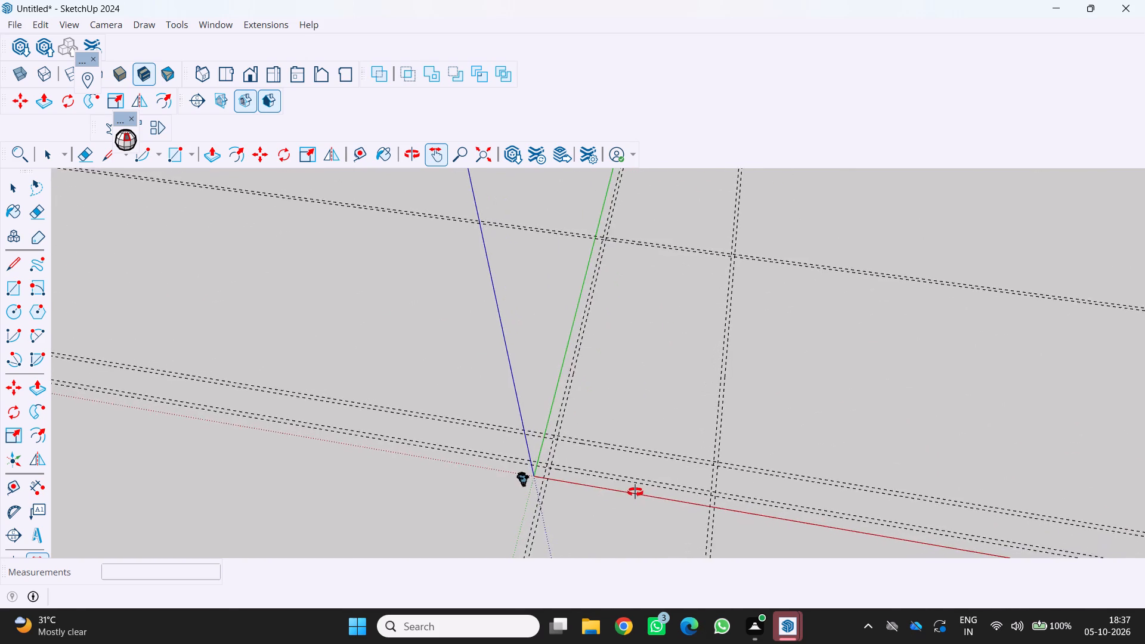
pyautogui.moveTo(635, 492); pyautogui.dragTo(639, 493, button='middle')
pyautogui.middleClick(639, 493)
pyautogui.middleClick(639, 493)
pyautogui.scroll(-4, 528, 386)
pyautogui.moveTo(533, 341); pyautogui.dragTo(549, 235, button='middle')
pyautogui.scroll(10, 546, 270)
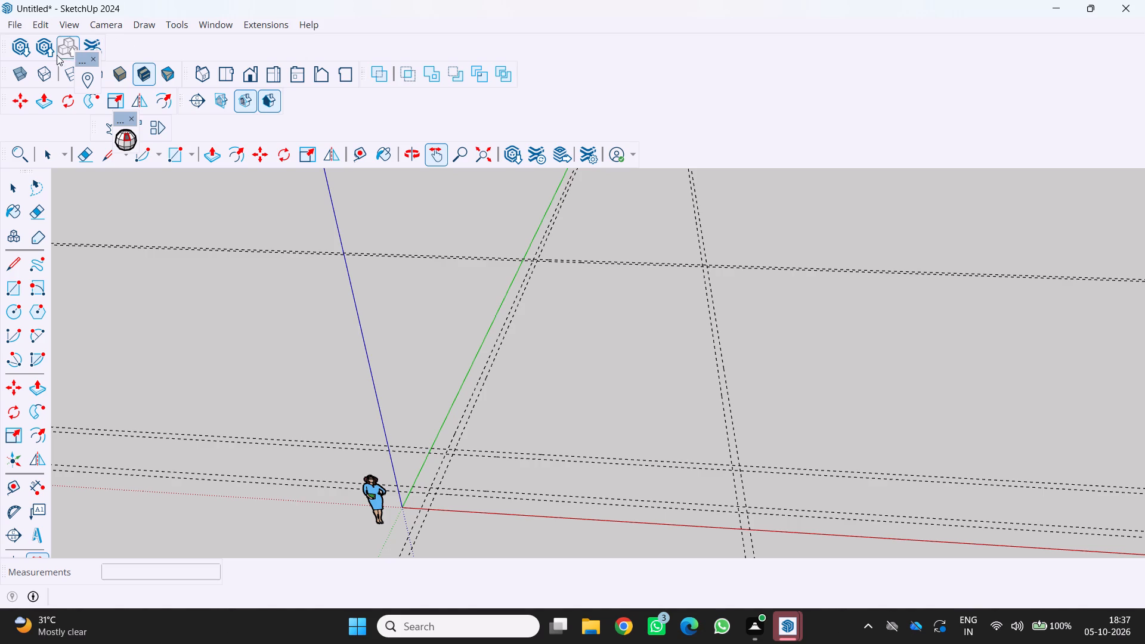
# Save the model in the Documents folder under the name HOUSE PLAN OCT 05.
pyautogui.hotkey('ctrl', 's')
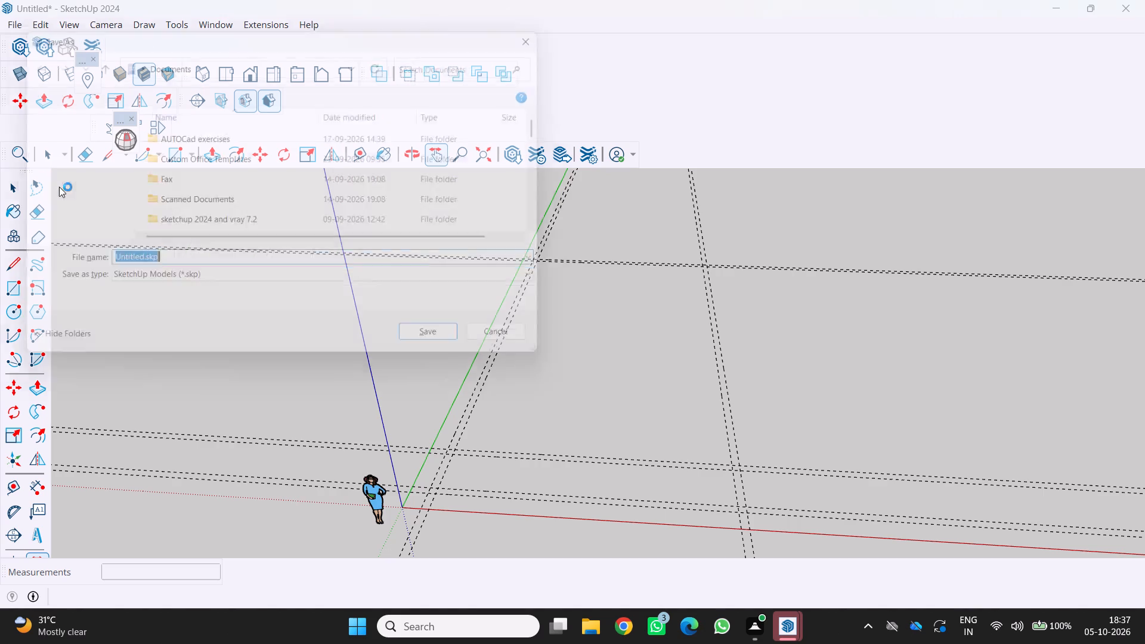
pyautogui.click(157, 262)
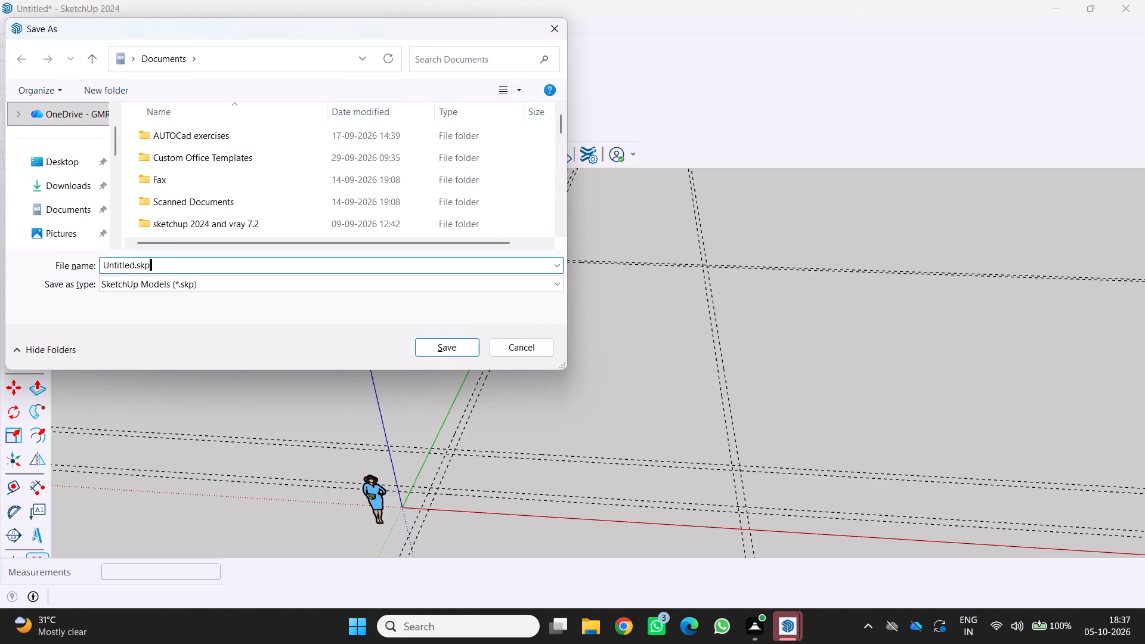
pyautogui.press('BackSpace')
pyautogui.press('BackSpace')
pyautogui.press('BackSpace')
pyautogui.press('BackSpace')
pyautogui.press('BackSpace')
pyautogui.press('BackSpace')
pyautogui.press('BackSpace')
pyautogui.press('BackSpace')
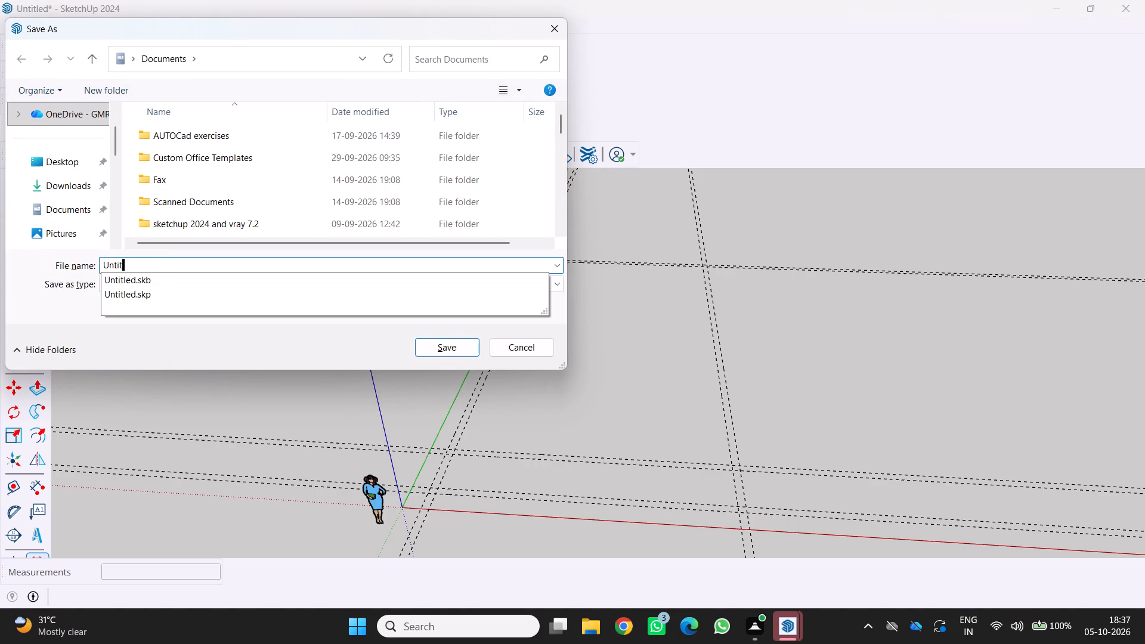
pyautogui.press('BackSpace')
pyautogui.press('BackSpace')
pyautogui.press('BackSpace')
pyautogui.press('BackSpace')
pyautogui.press('BackSpace')
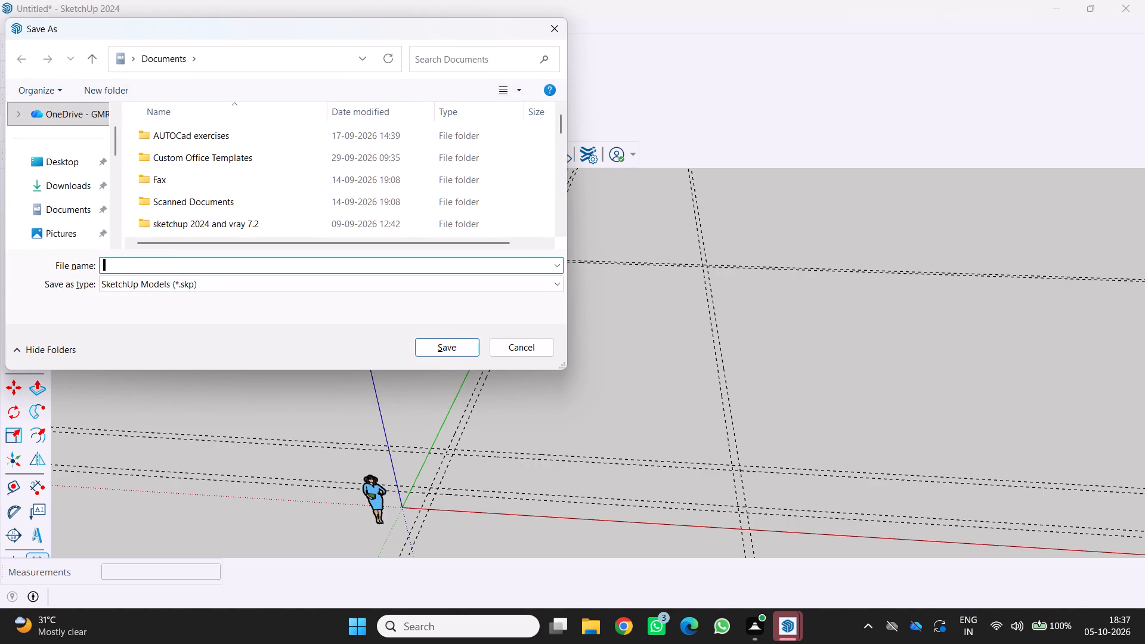
pyautogui.write('HOUSE')
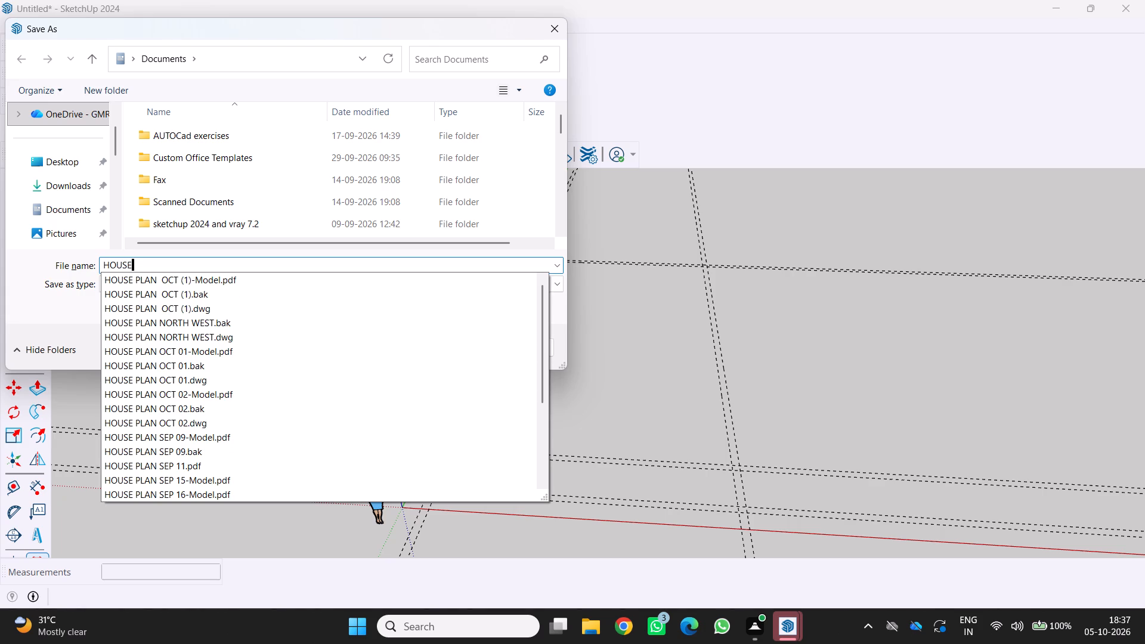
pyautogui.press('space')
pyautogui.press('End')
pyautogui.press('End')
pyautogui.press('End')
pyautogui.press('End')
pyautogui.press('End')
pyautogui.press('End')
pyautogui.press('End')
pyautogui.press('End')
pyautogui.press('End')
pyautogui.press('End')
pyautogui.press('End')
pyautogui.press('End')
pyautogui.press('End')
pyautogui.press('End')
pyautogui.press('End')
pyautogui.press('End')
pyautogui.press('End')
pyautogui.press('End')
pyautogui.press('End')
pyautogui.press('End')
pyautogui.press('p')
pyautogui.write('LAN')
pyautogui.press('space')
pyautogui.press('End')
pyautogui.press('End')
pyautogui.press('End')
pyautogui.press('End')
pyautogui.press('End')
pyautogui.press('End')
pyautogui.press('End')
pyautogui.press('End')
pyautogui.press('End')
pyautogui.press('End')
pyautogui.press('End')
pyautogui.press('End')
pyautogui.press('End')
pyautogui.press('End')
pyautogui.press('End')
pyautogui.press('End')
pyautogui.press('End')
pyautogui.press('0')
pyautogui.press('BackSpace')
pyautogui.write('OC')
pyautogui.press('End')
pyautogui.write('T')
pyautogui.press('space')
pyautogui.press('End')
pyautogui.press('End')
pyautogui.press('End')
pyautogui.press('End')
pyautogui.press('End')
pyautogui.press('End')
pyautogui.press('End')
pyautogui.press('End')
pyautogui.press('End')
pyautogui.press('End')
pyautogui.press('End')
pyautogui.press('End')
pyautogui.press('End')
pyautogui.press('End')
pyautogui.press('End')
pyautogui.press('End')
pyautogui.press('End')
pyautogui.press('End')
pyautogui.press('End')
pyautogui.press('End')
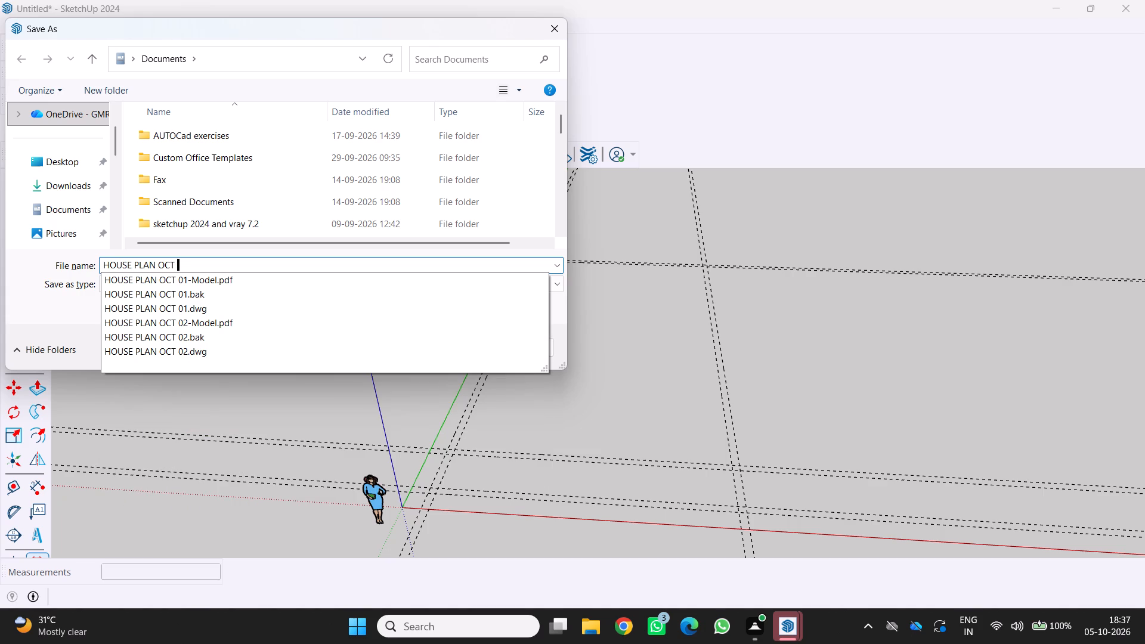
pyautogui.write('05')
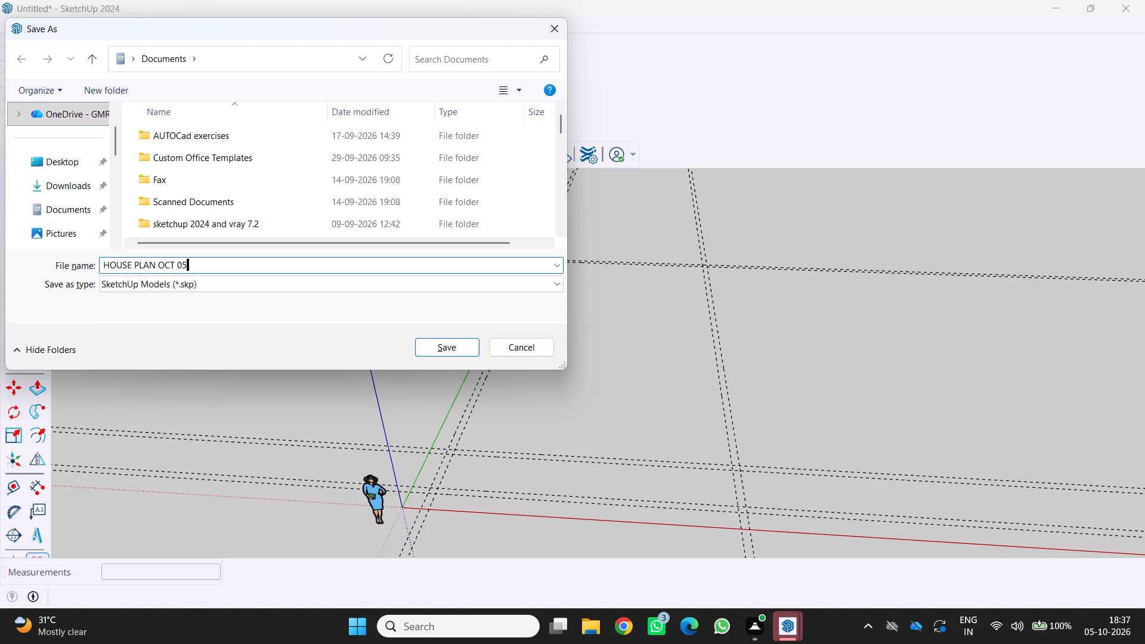
pyautogui.click(461, 355)
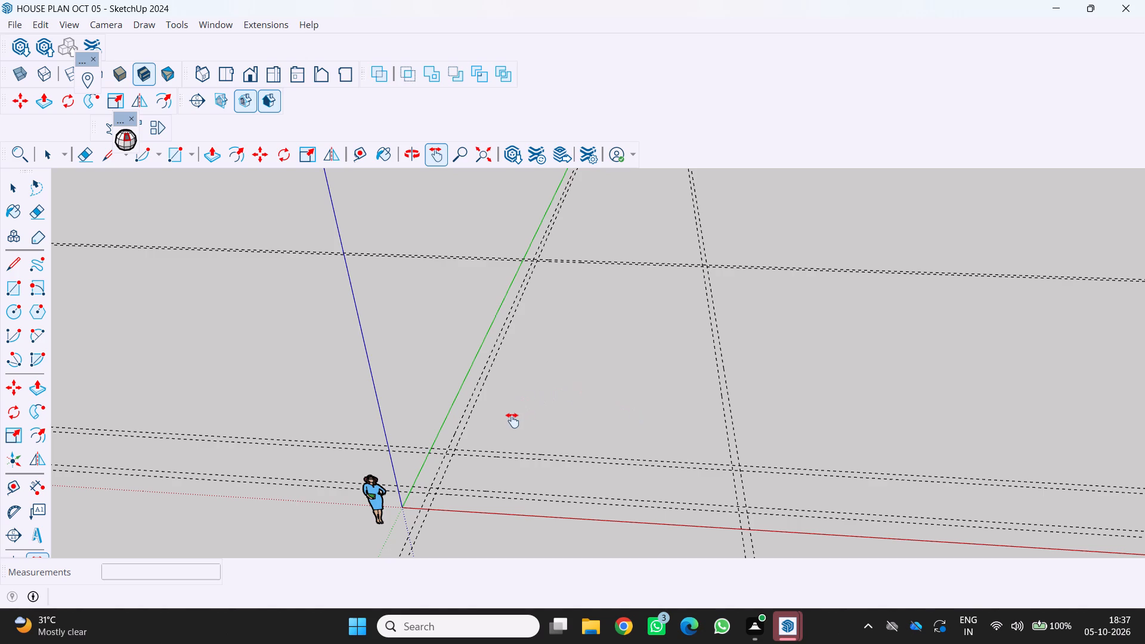
# Offset a parallel guide 7'8" along the red axis from the inner guide of the pair beside the green axis.
pyautogui.press('t')
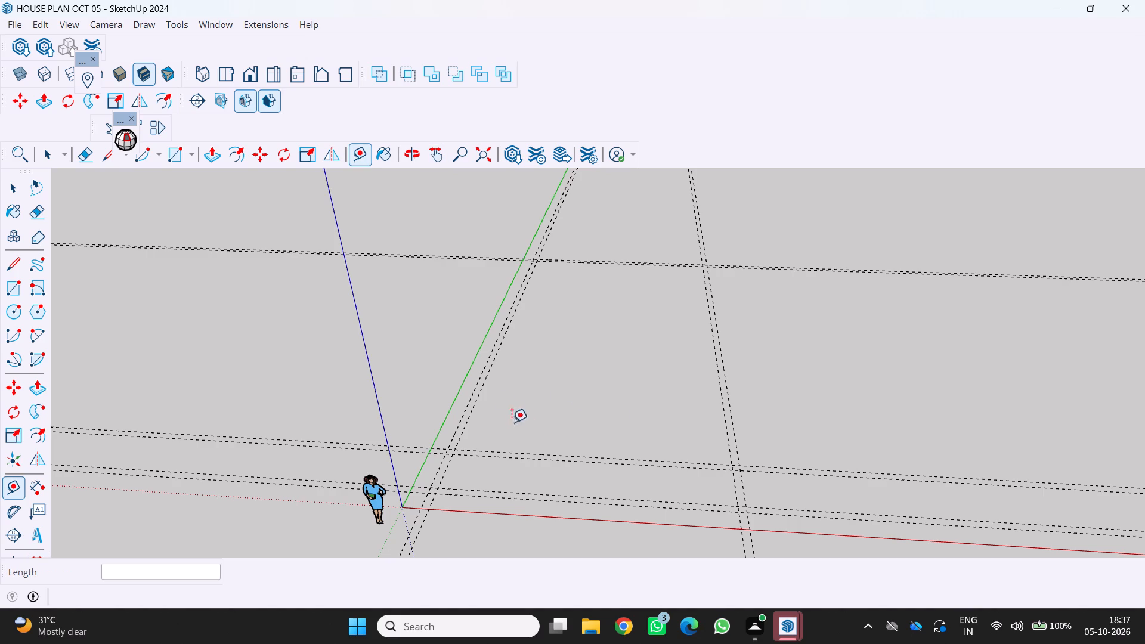
pyautogui.click(479, 397)
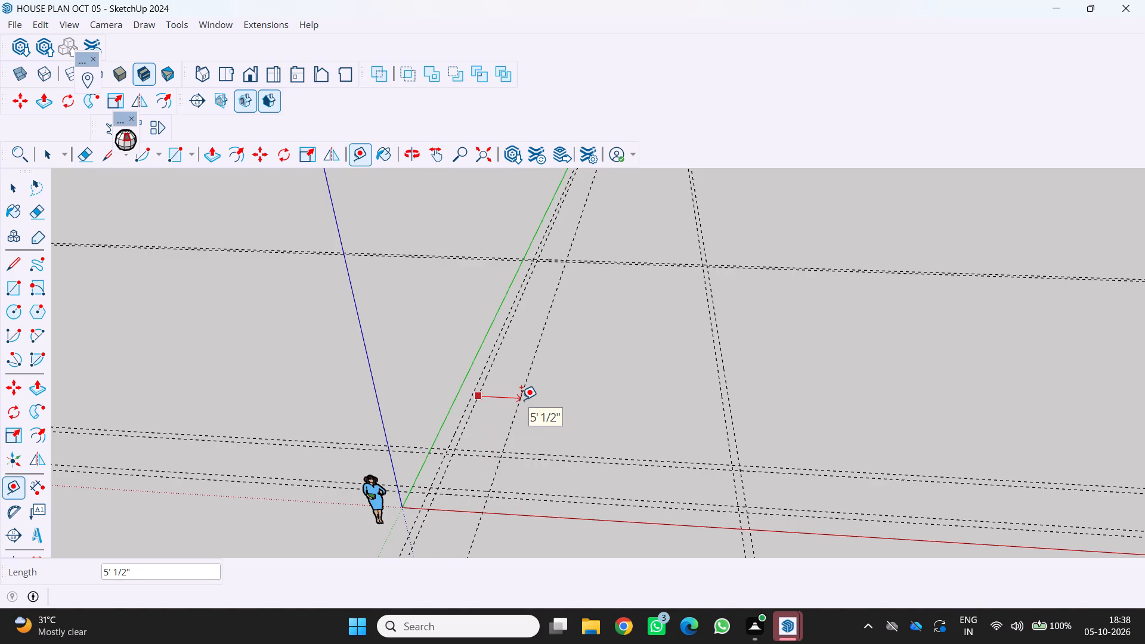
pyautogui.press('7')
pyautogui.write("'8")
pyautogui.press('Return')
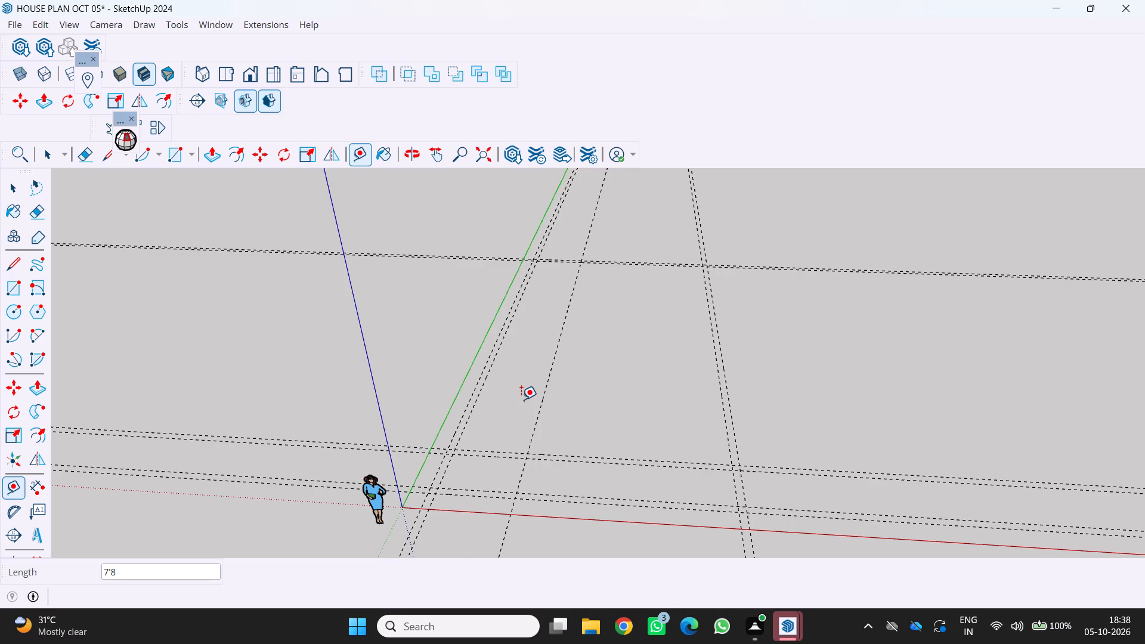
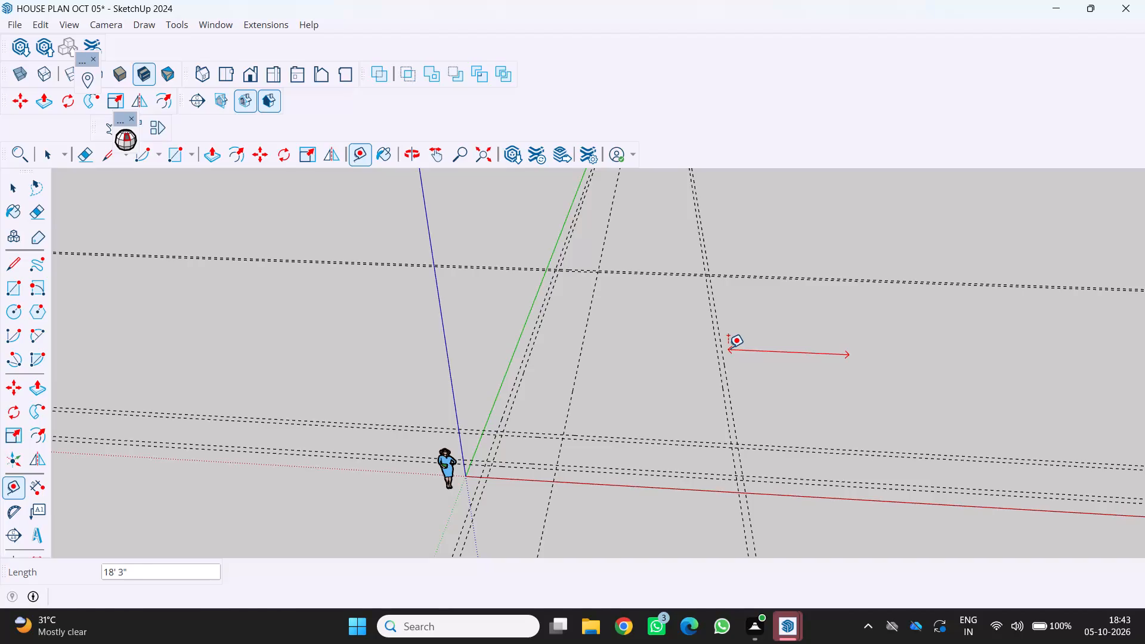
# Offset a parallel guide 13'10" along the red axis from the outer guide of the pair beside the green axis.
pyautogui.click(793, 330)
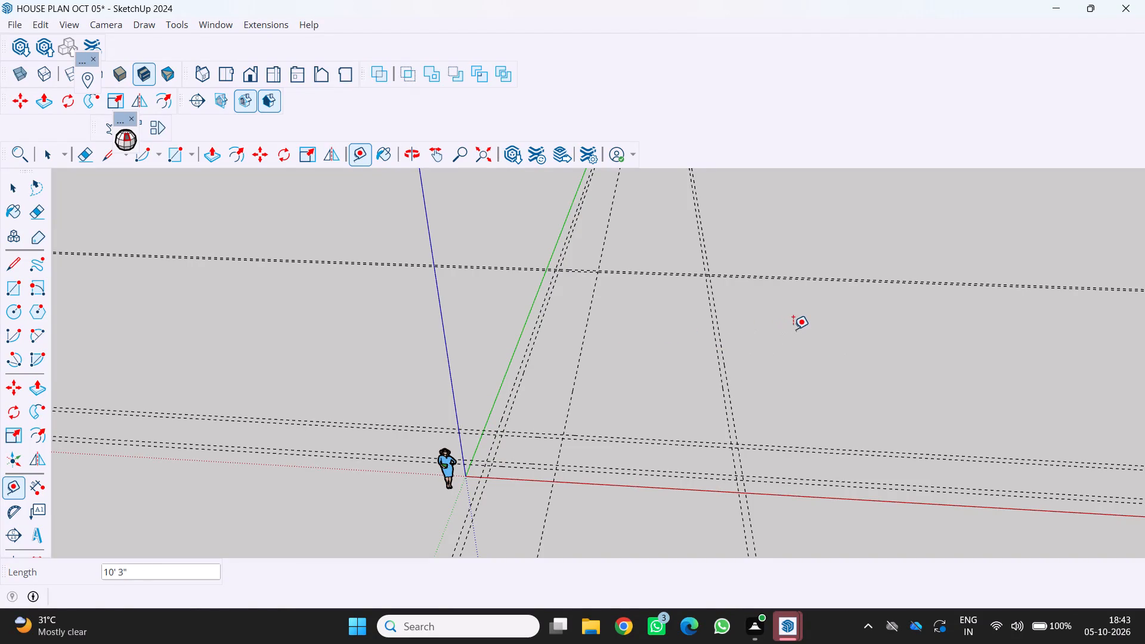
pyautogui.scroll(2, 635, 321)
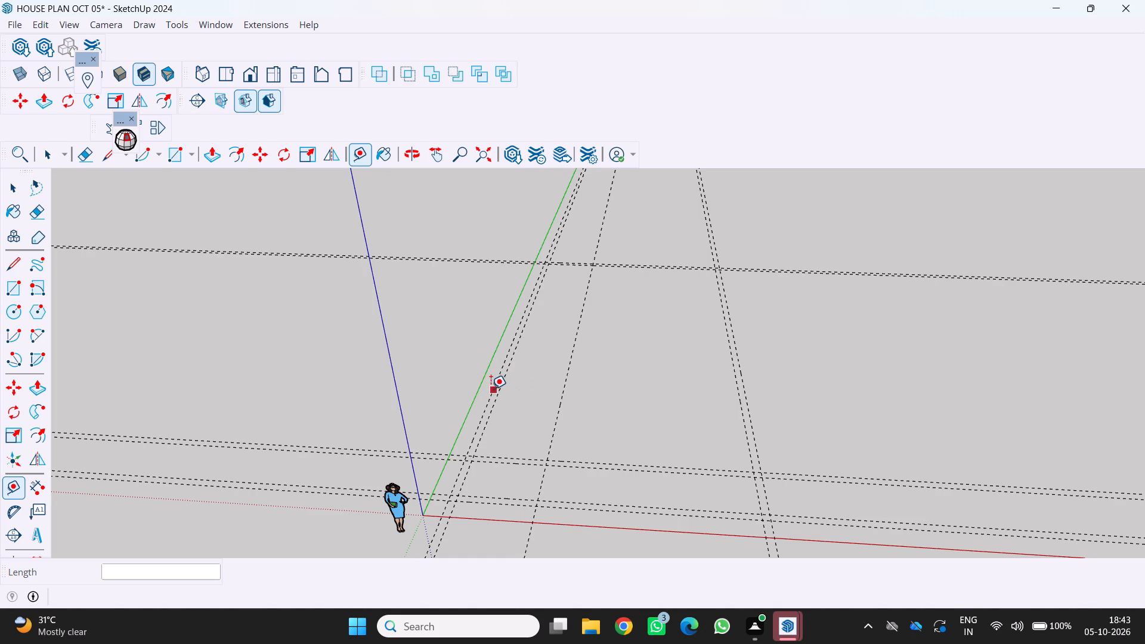
pyautogui.click(488, 395)
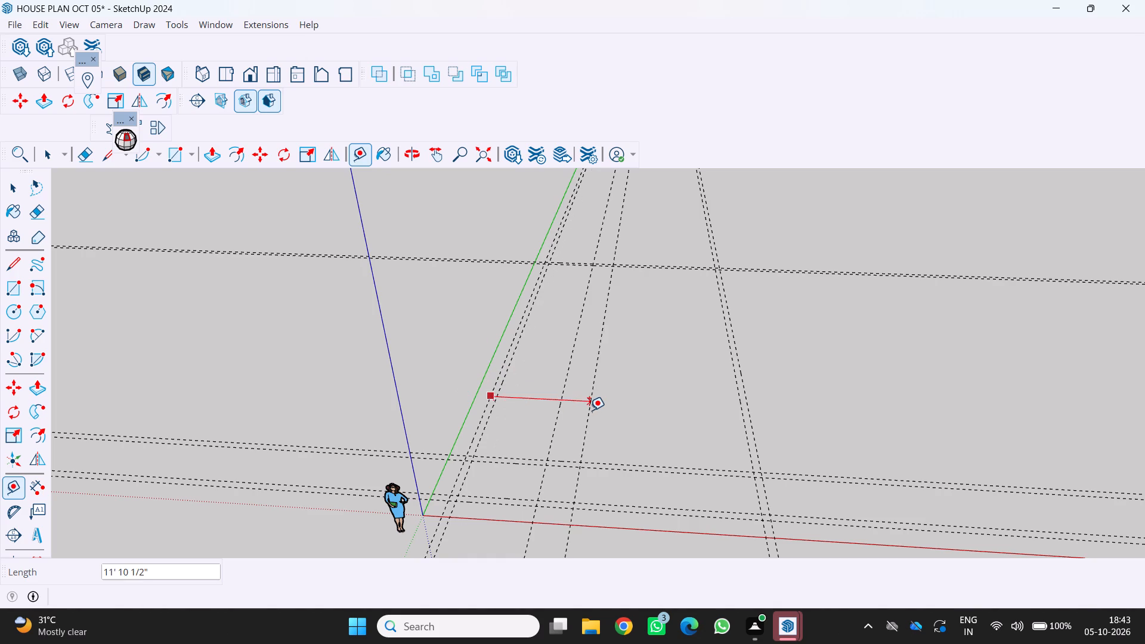
pyautogui.press('1')
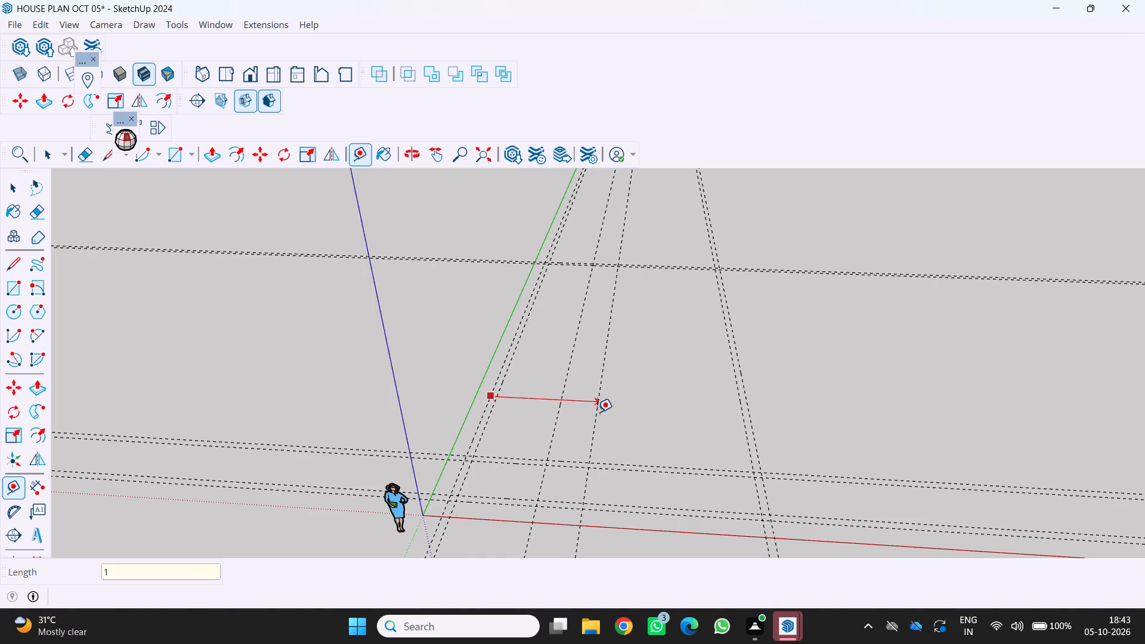
pyautogui.press('3')
pyautogui.write("'10")
pyautogui.press('Return')
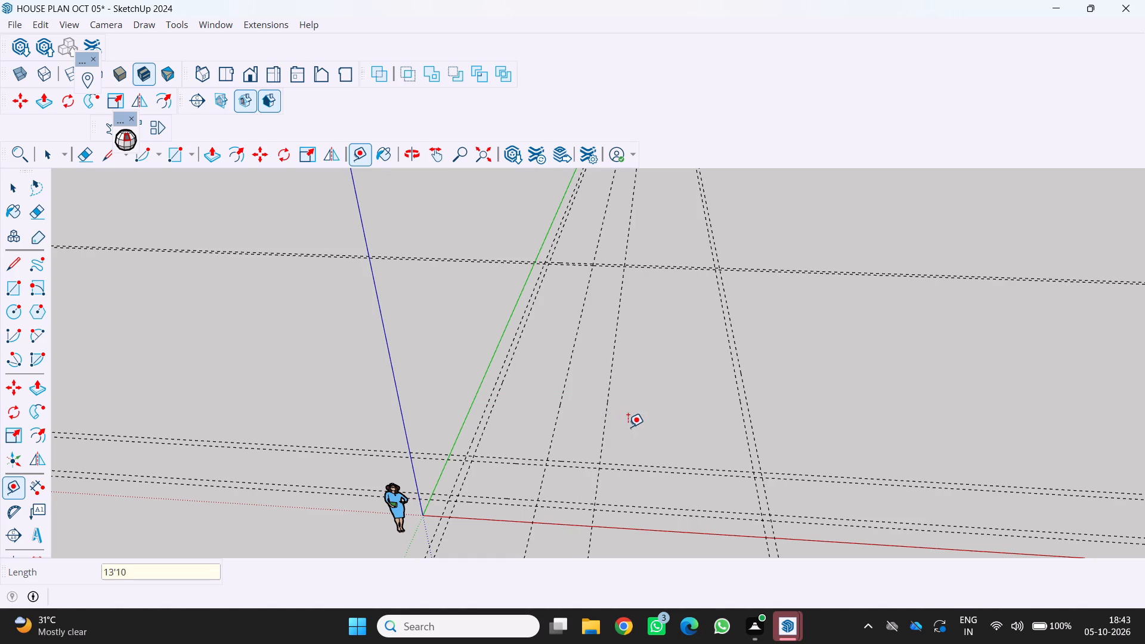
# Offset a parallel guide 9" from the 13'10" guide, away from the green axis.
pyautogui.click(605, 408)
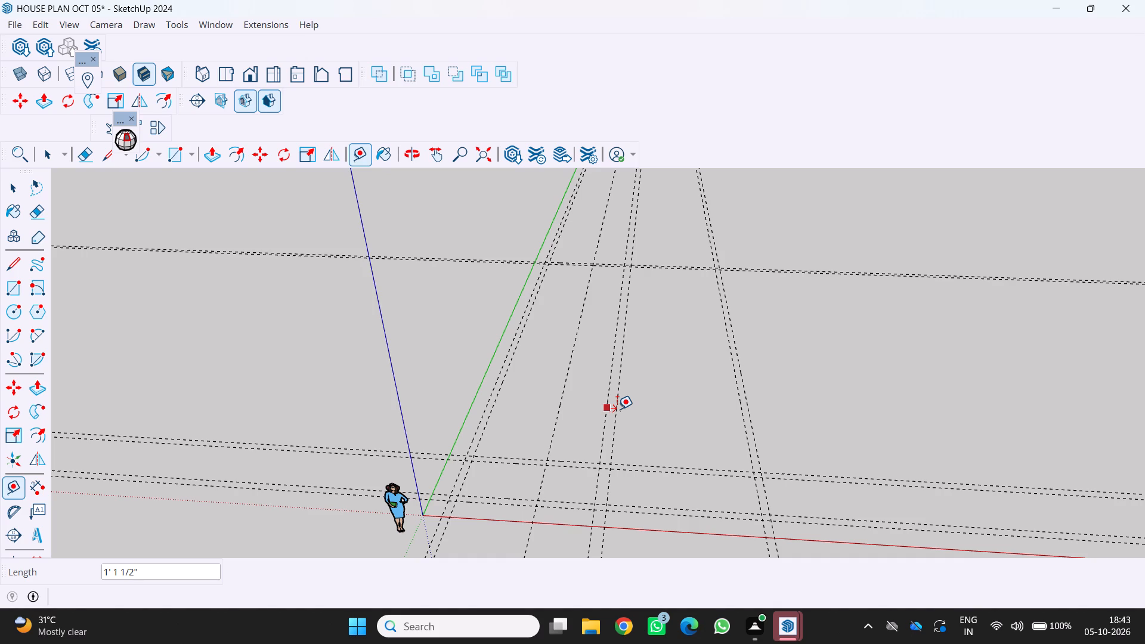
pyautogui.press('9')
pyautogui.press('Return')
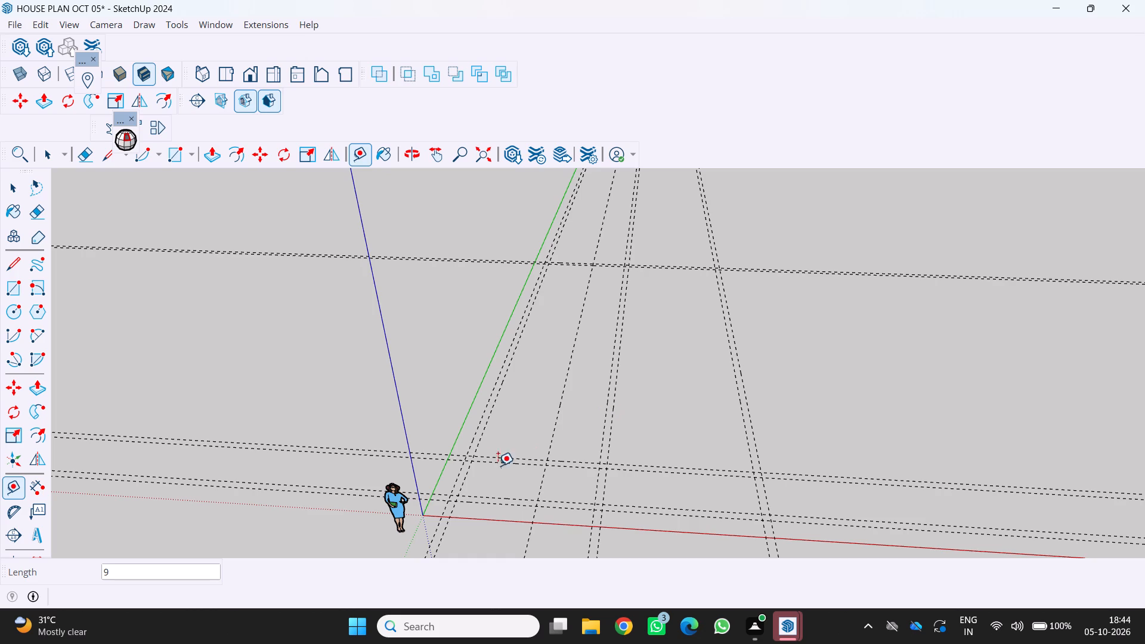
# Offset a parallel guide 9" from the 7'8" guide, away from the green axis.
pyautogui.scroll(3, 534, 434)
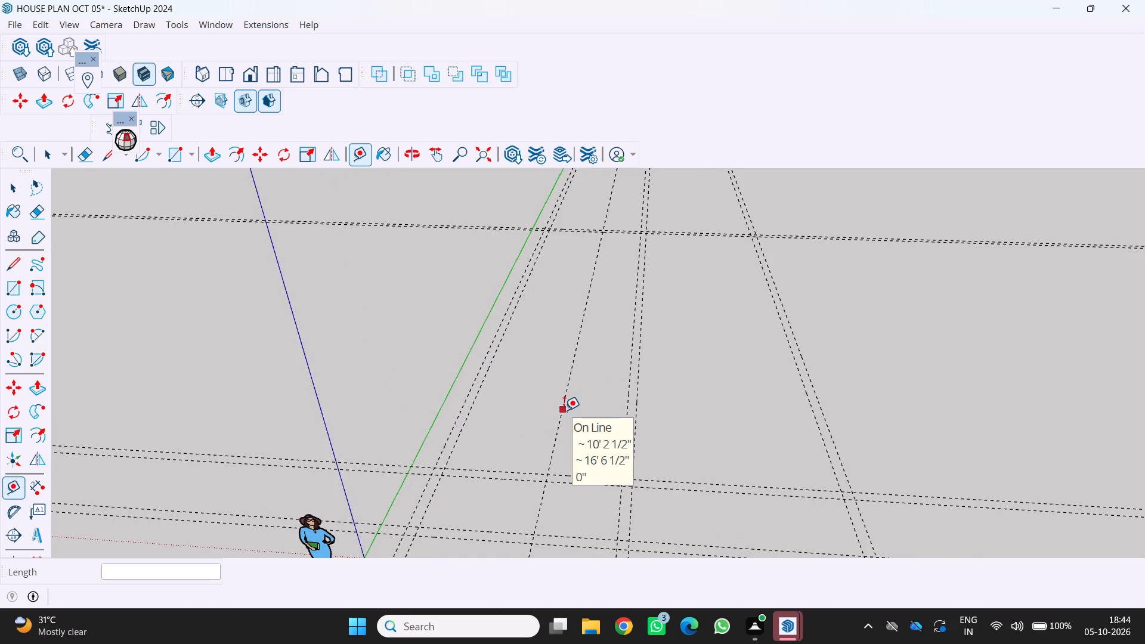
pyautogui.click(564, 410)
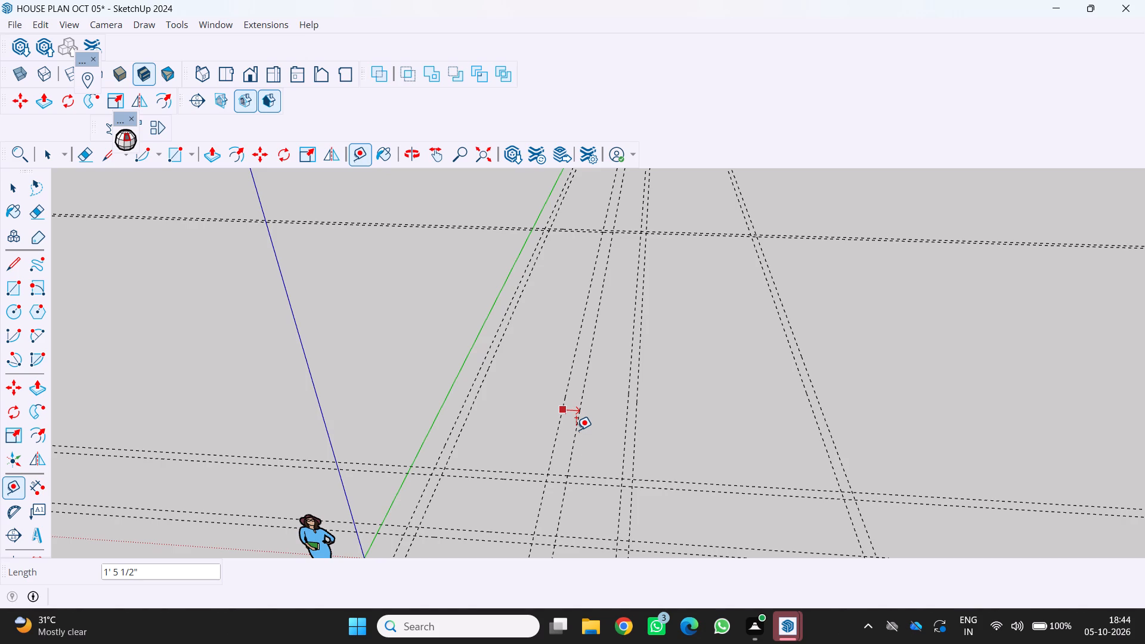
pyautogui.press('9')
pyautogui.press('Return')
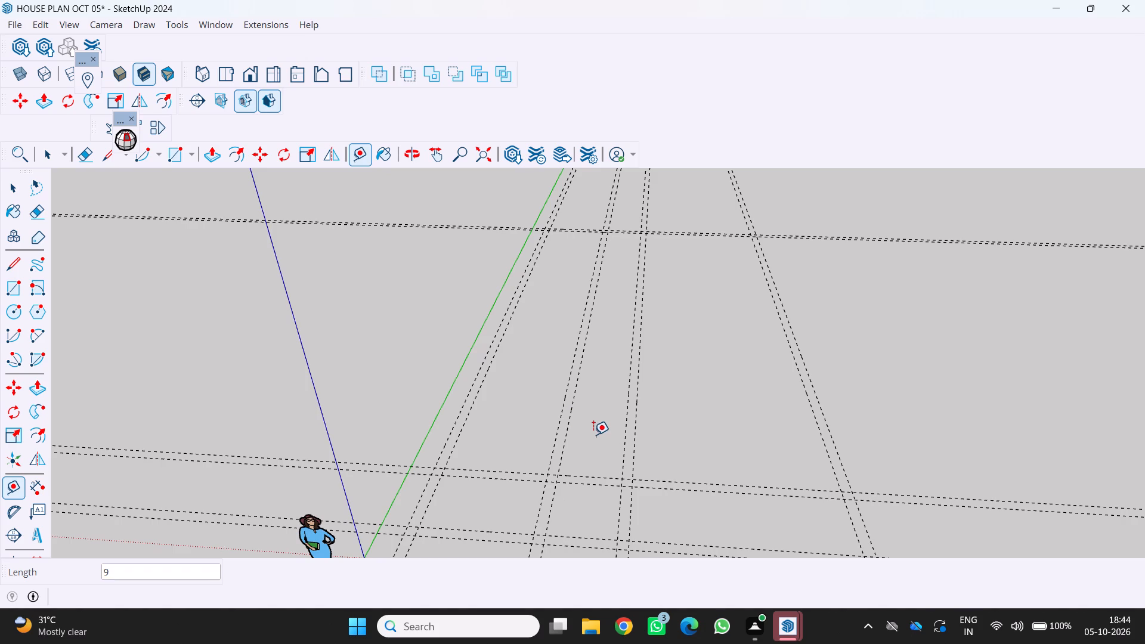
# Place a parallel guide about 3'5 1/2" beyond the 13'10" guide pair, measured from the guide farther from the green axis.
pyautogui.scroll(-3, 591, 422)
pyautogui.moveTo(569, 461); pyautogui.dragTo(576, 447, button='middle')
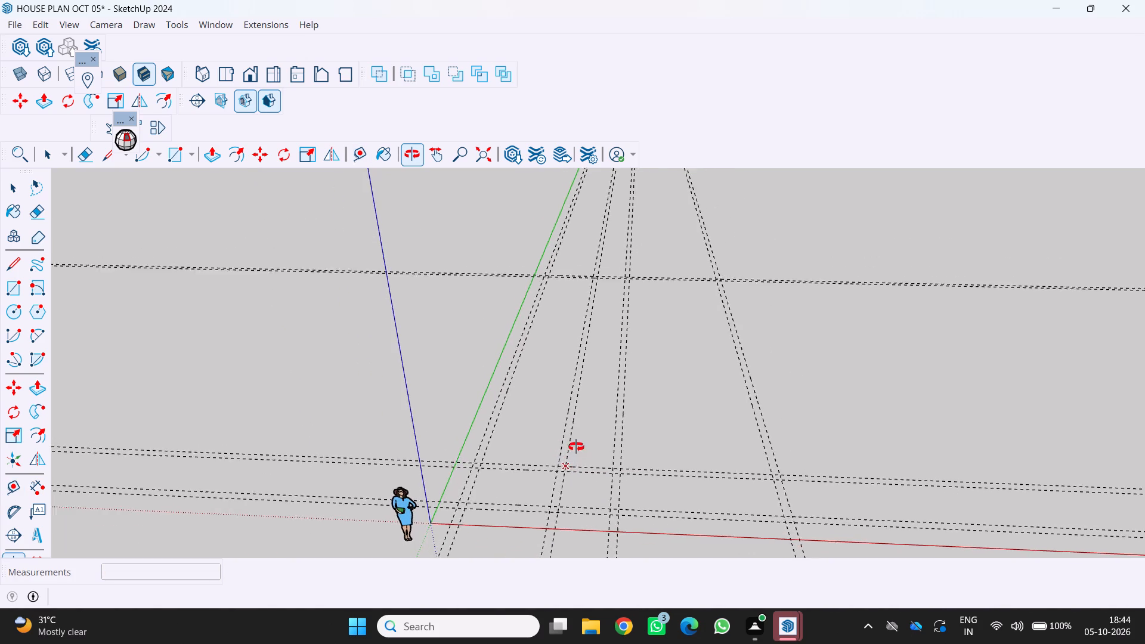
pyautogui.moveTo(576, 447); pyautogui.dragTo(581, 412, button='middle')
pyautogui.moveTo(581, 412); pyautogui.dragTo(582, 438, button='middle')
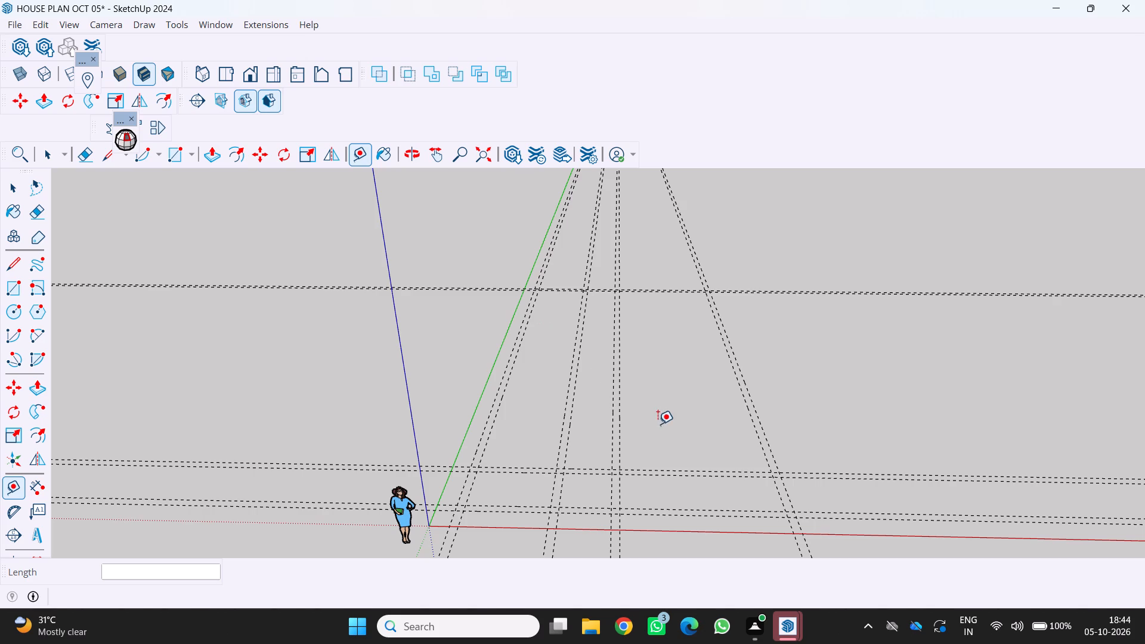
pyautogui.click(622, 424)
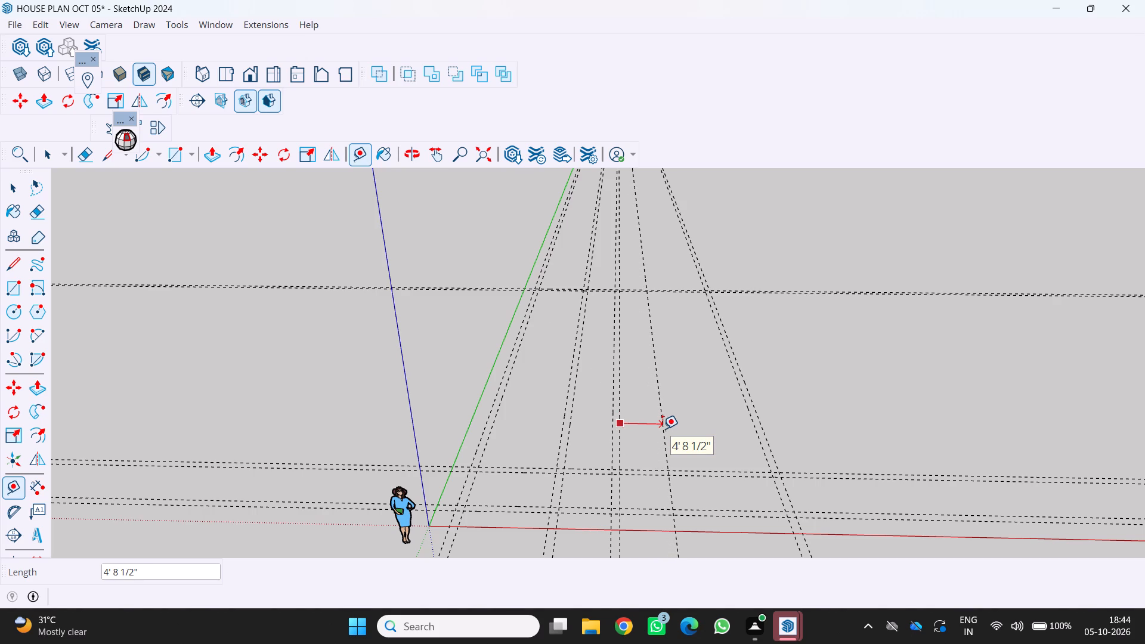
pyautogui.click(651, 424)
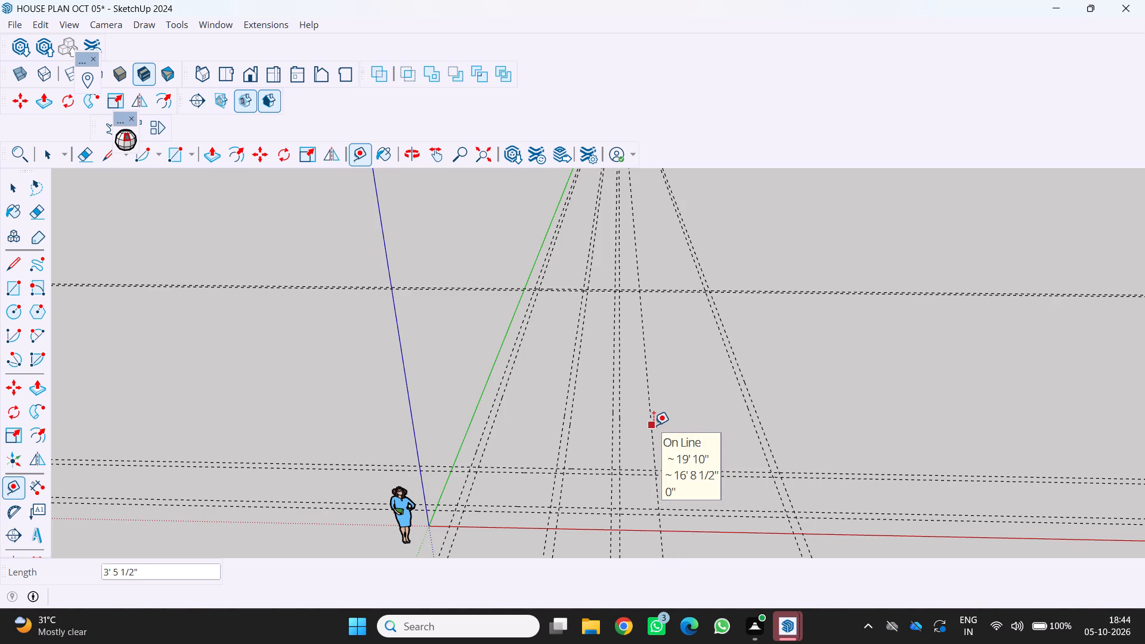
# Offset a parallel guide 9" from the freehand-placed guide, away from the green axis.
pyautogui.click(654, 425)
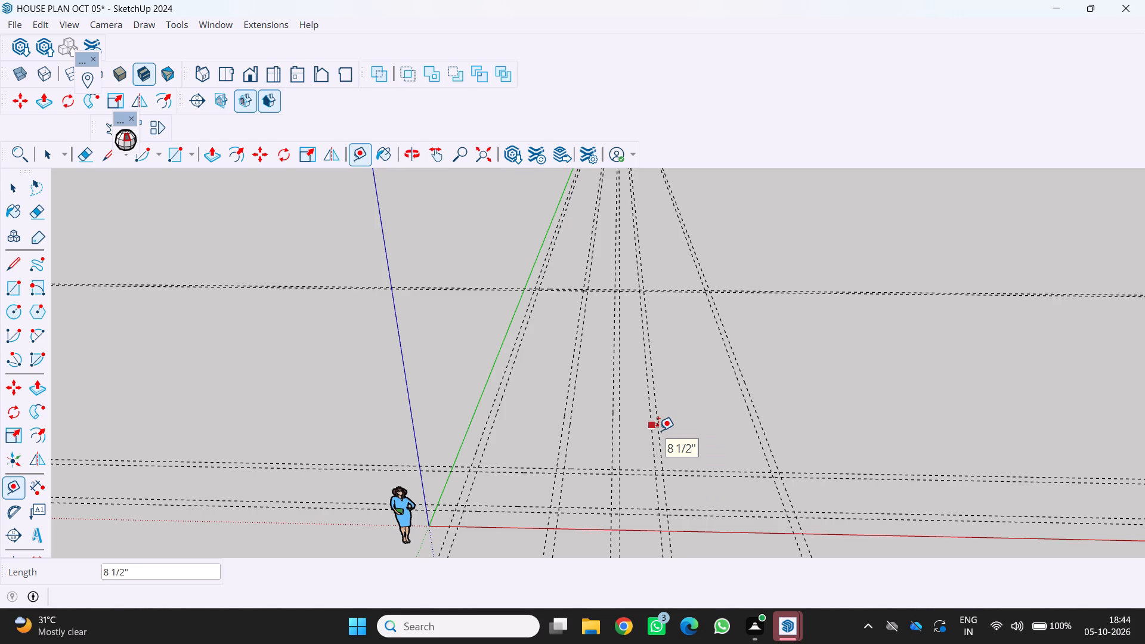
pyautogui.press('9')
pyautogui.press('Return')
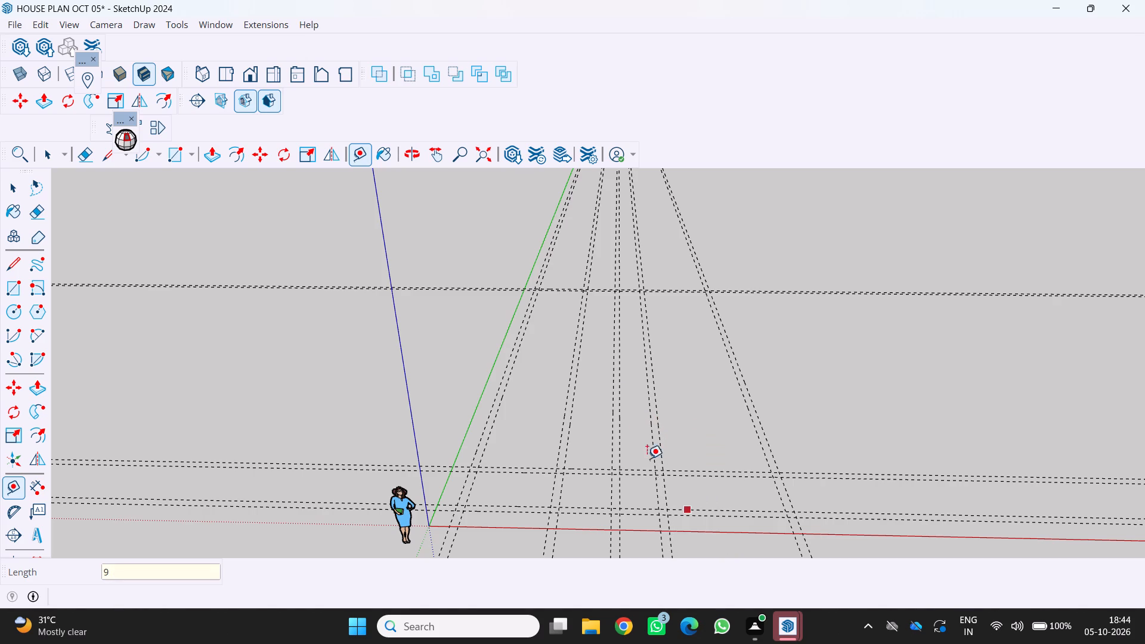
# Draw a 30' by 9" wall rectangle between the outline guides at the far end of the plan, opposite the red axis.
pyautogui.scroll(-3, 602, 354)
pyautogui.moveTo(608, 349); pyautogui.dragTo(601, 367, button='middle')
pyautogui.middleClick(601, 367)
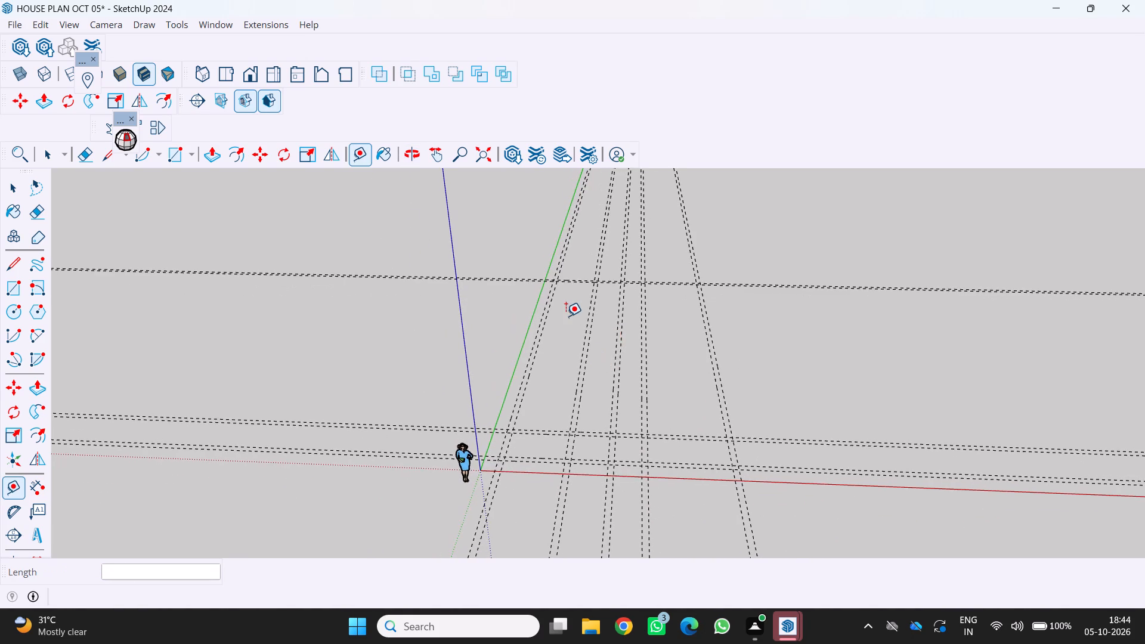
pyautogui.scroll(7, 564, 306)
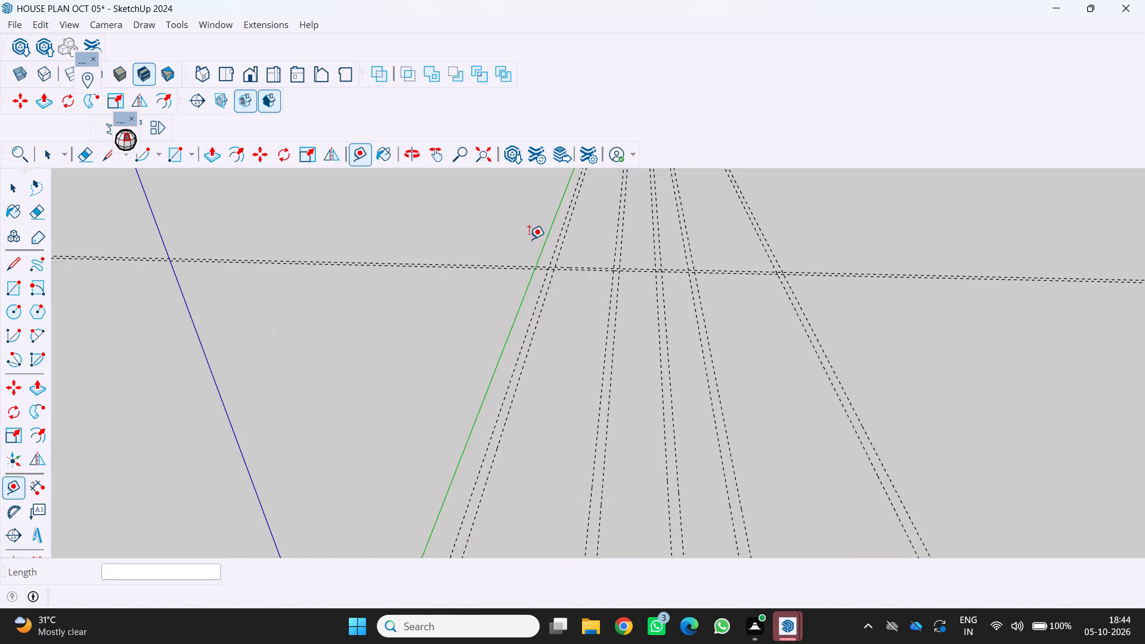
pyautogui.scroll(-4, 529, 239)
pyautogui.scroll(3, 539, 254)
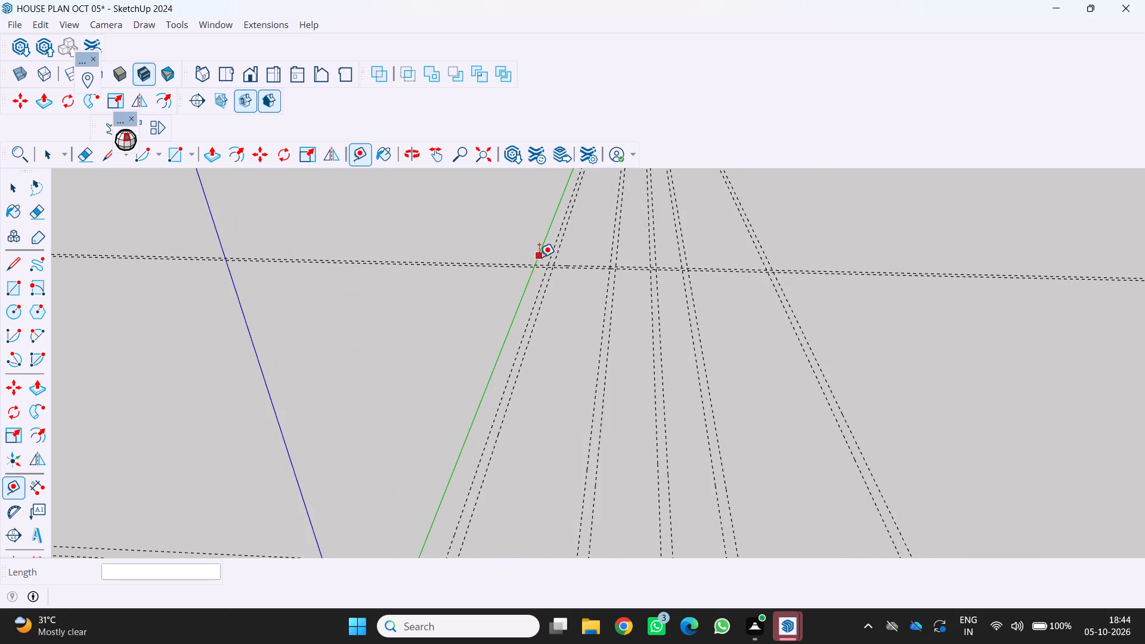
pyautogui.press('r')
pyautogui.scroll(10, 541, 268)
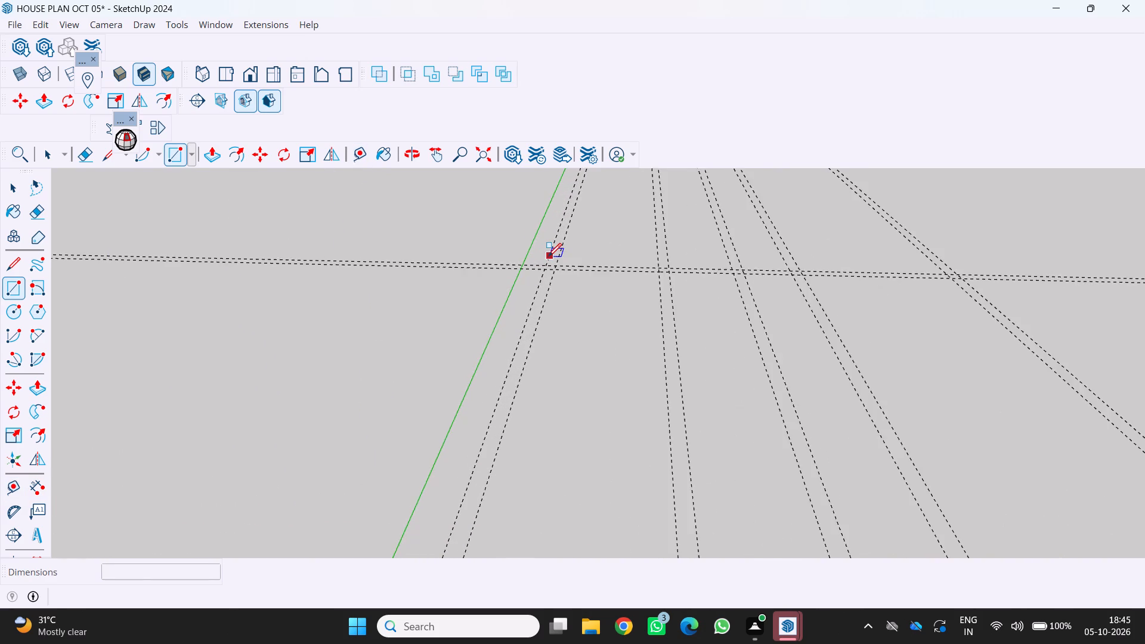
pyautogui.scroll(6, 548, 256)
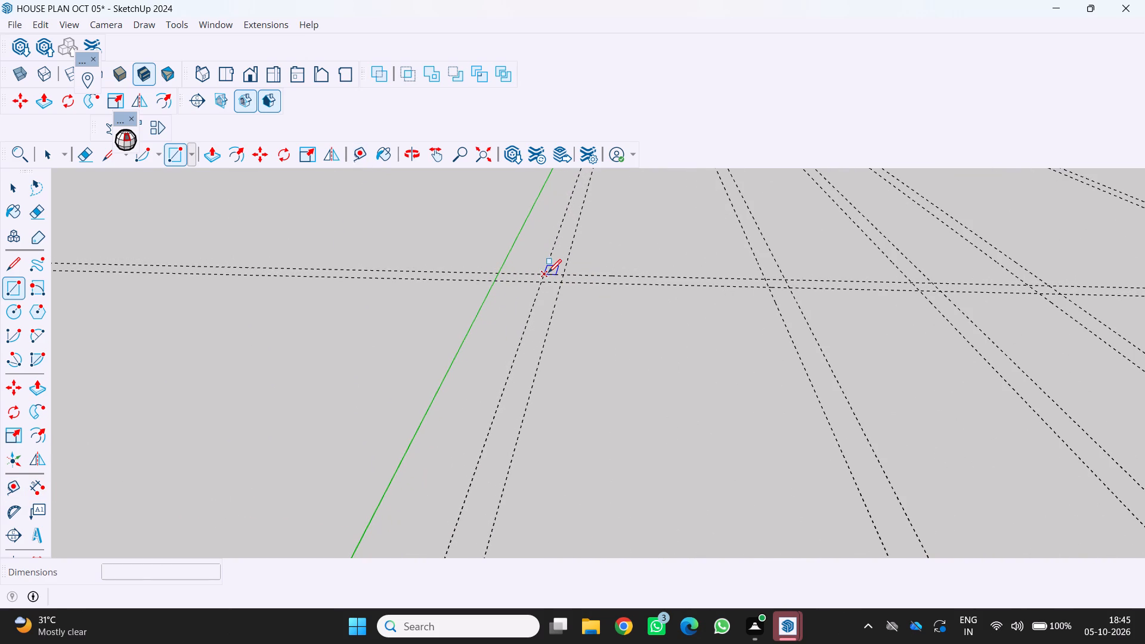
pyautogui.click(548, 273)
pyautogui.scroll(-4, 562, 279)
pyautogui.scroll(-11, 806, 312)
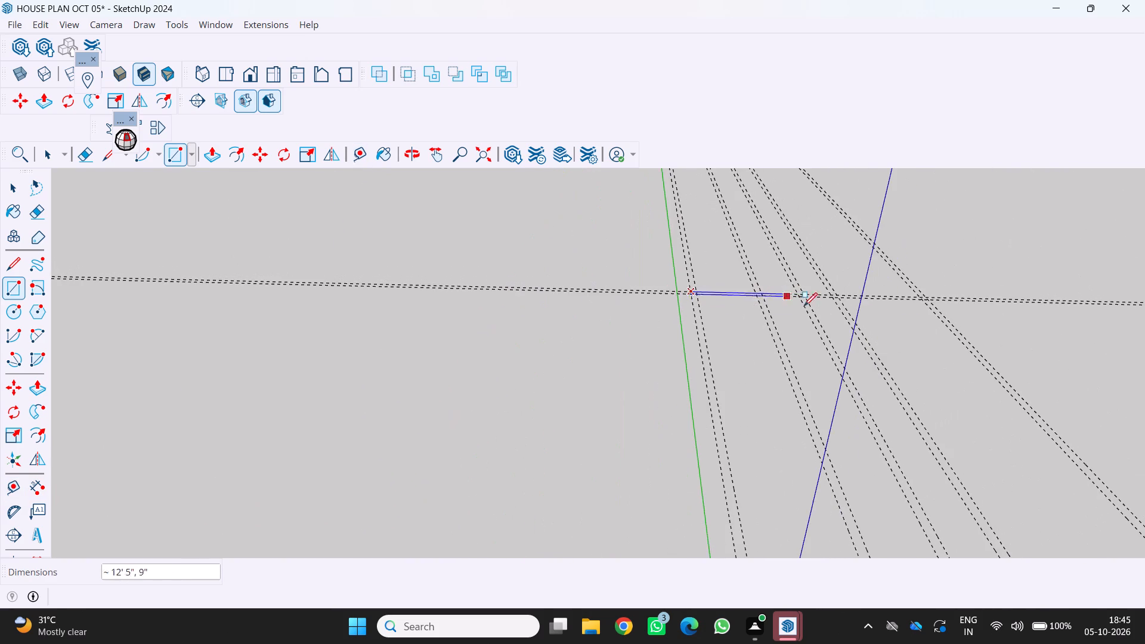
pyautogui.scroll(1, 909, 328)
pyautogui.scroll(13, 929, 275)
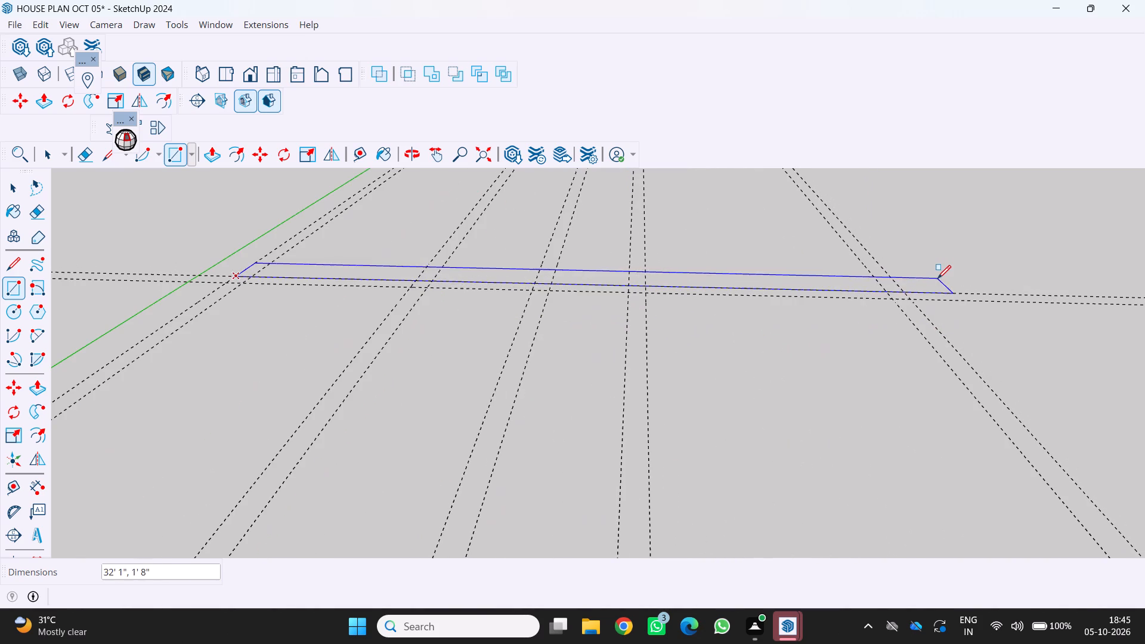
pyautogui.scroll(4, 900, 304)
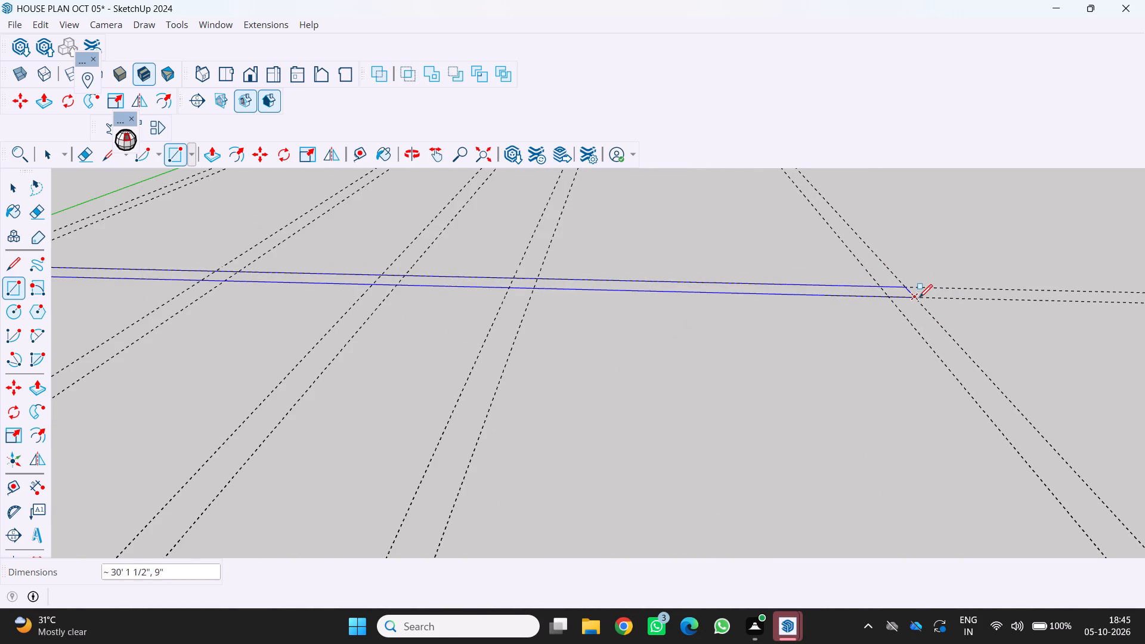
pyautogui.click(914, 296)
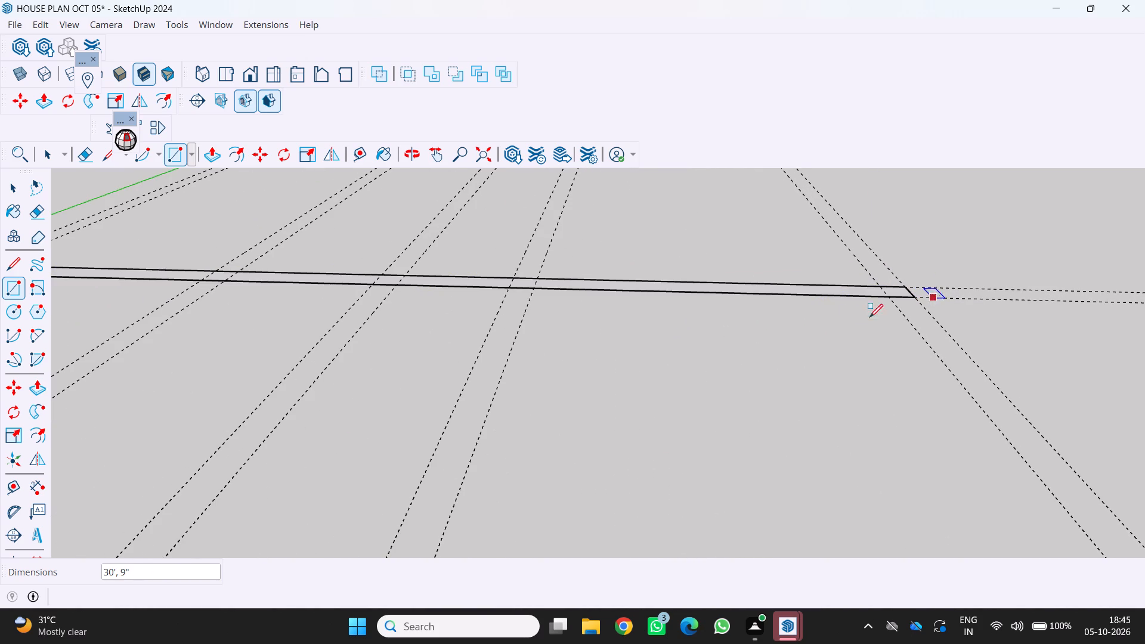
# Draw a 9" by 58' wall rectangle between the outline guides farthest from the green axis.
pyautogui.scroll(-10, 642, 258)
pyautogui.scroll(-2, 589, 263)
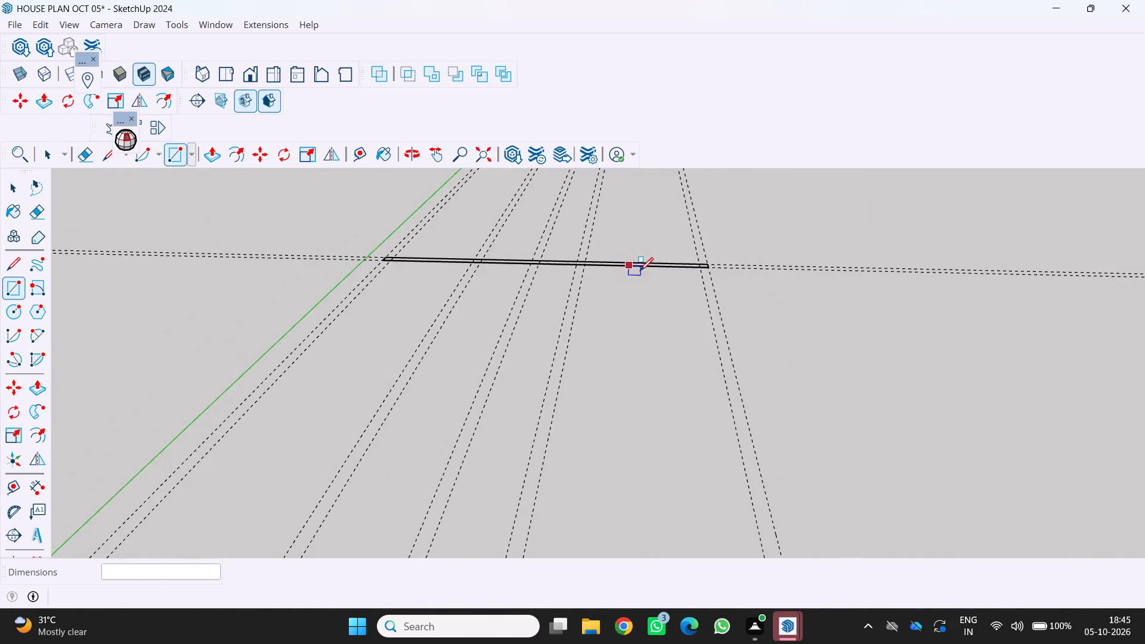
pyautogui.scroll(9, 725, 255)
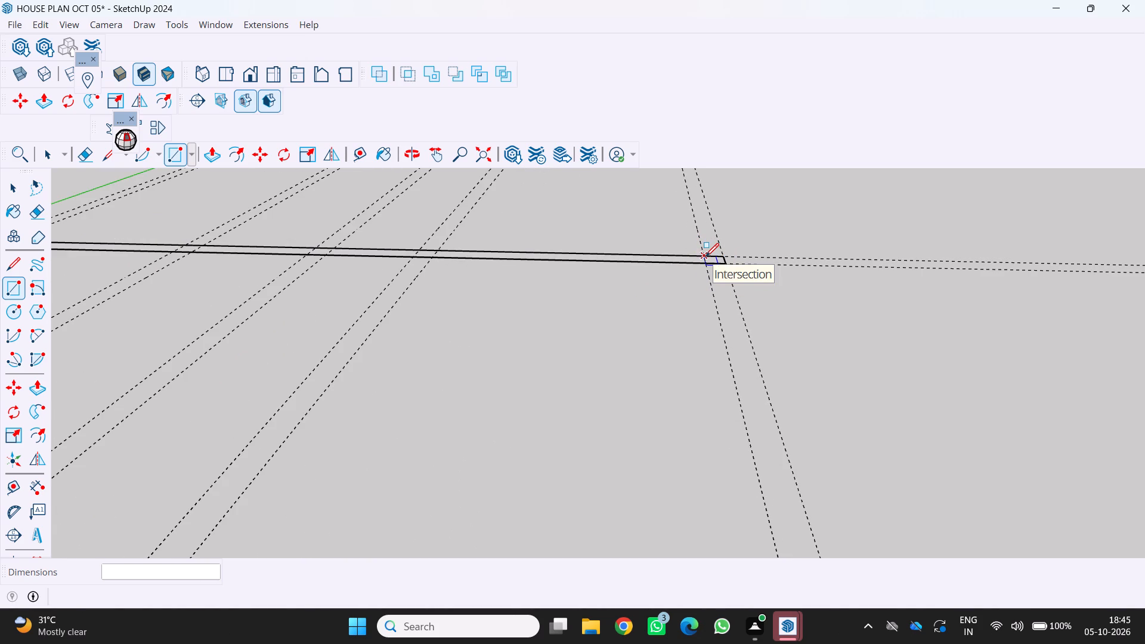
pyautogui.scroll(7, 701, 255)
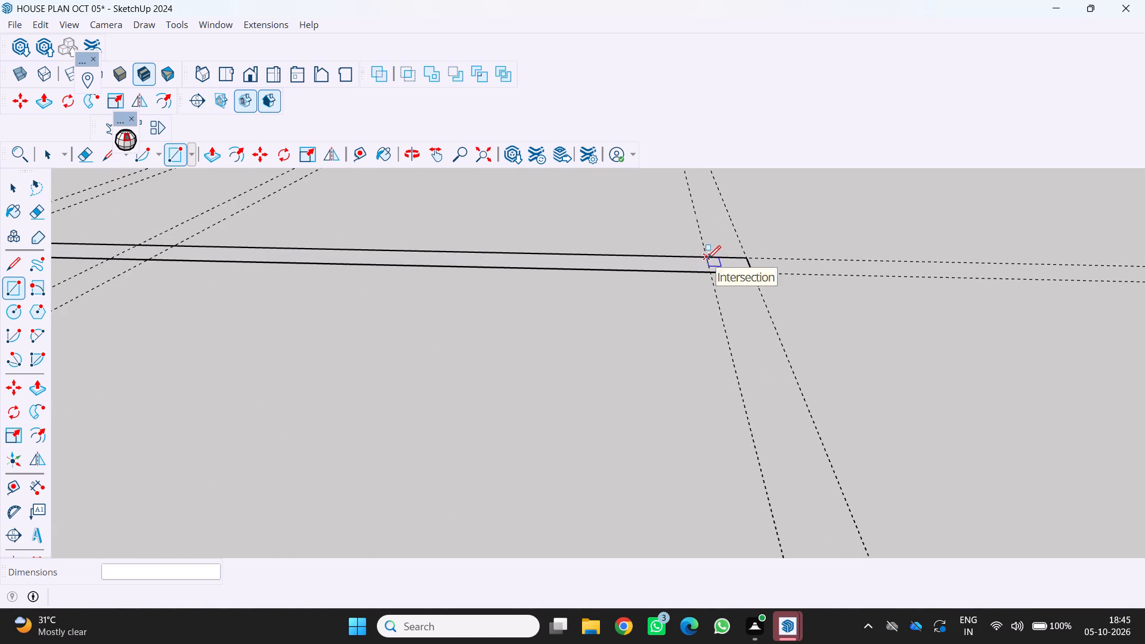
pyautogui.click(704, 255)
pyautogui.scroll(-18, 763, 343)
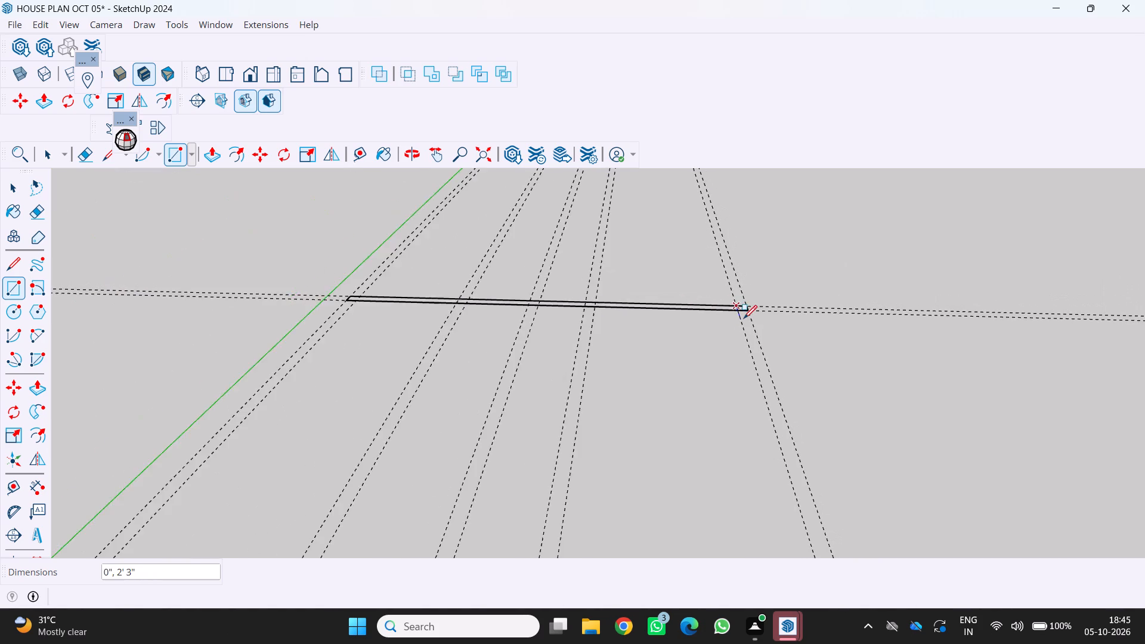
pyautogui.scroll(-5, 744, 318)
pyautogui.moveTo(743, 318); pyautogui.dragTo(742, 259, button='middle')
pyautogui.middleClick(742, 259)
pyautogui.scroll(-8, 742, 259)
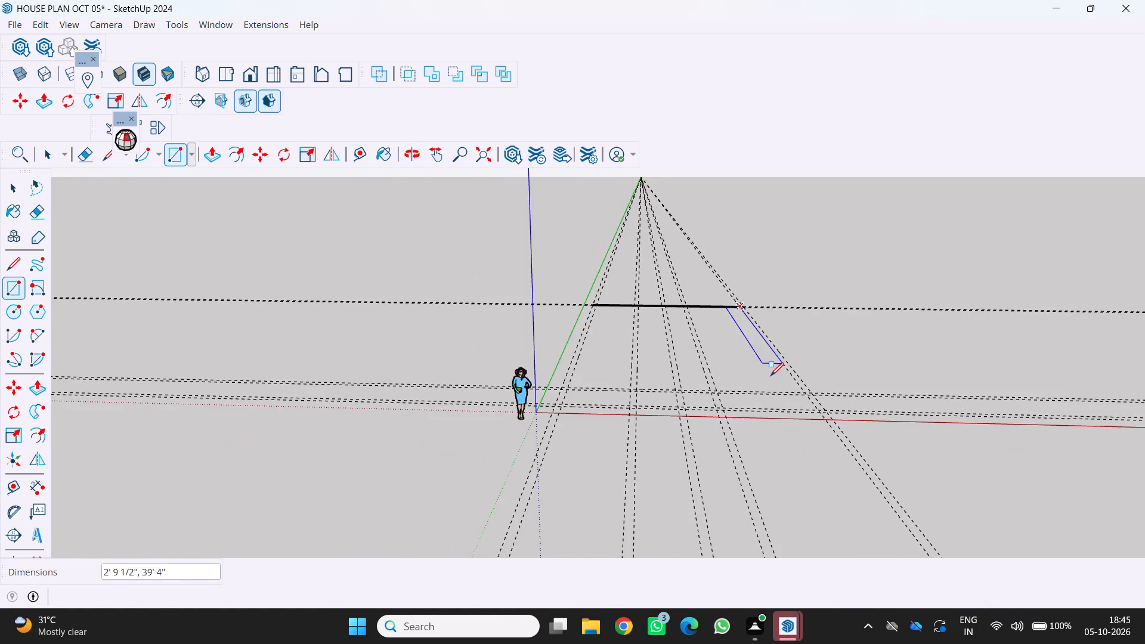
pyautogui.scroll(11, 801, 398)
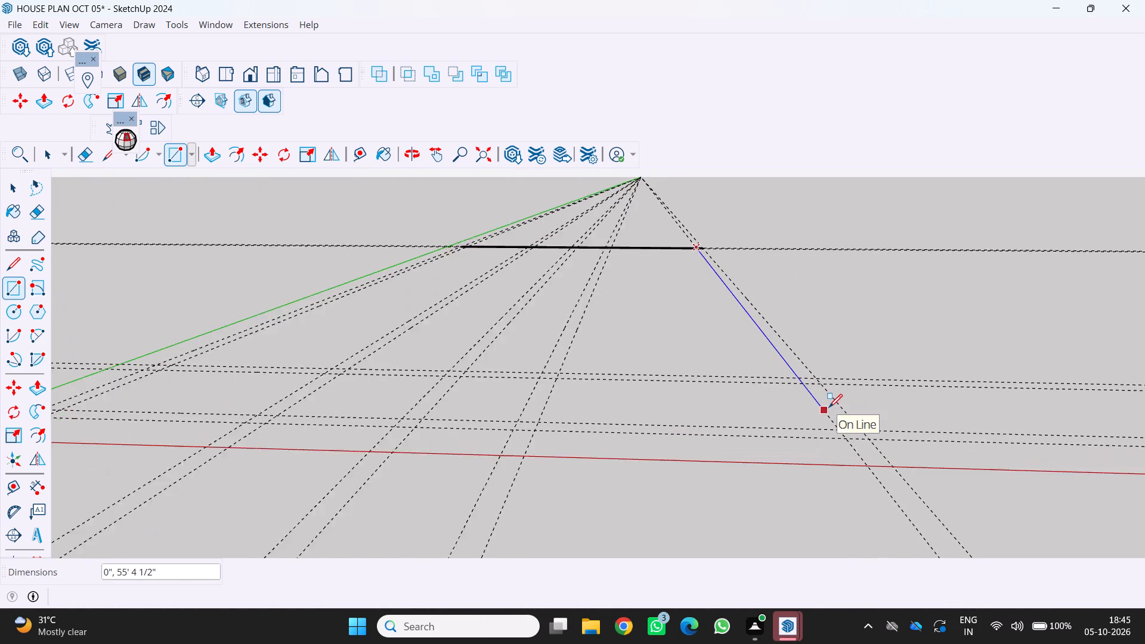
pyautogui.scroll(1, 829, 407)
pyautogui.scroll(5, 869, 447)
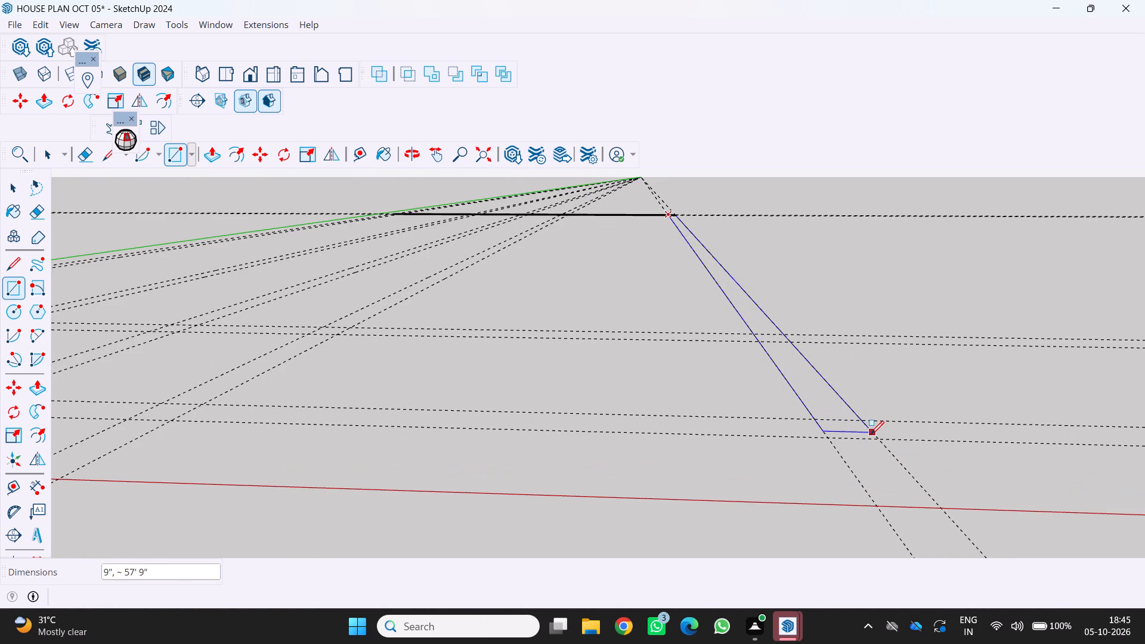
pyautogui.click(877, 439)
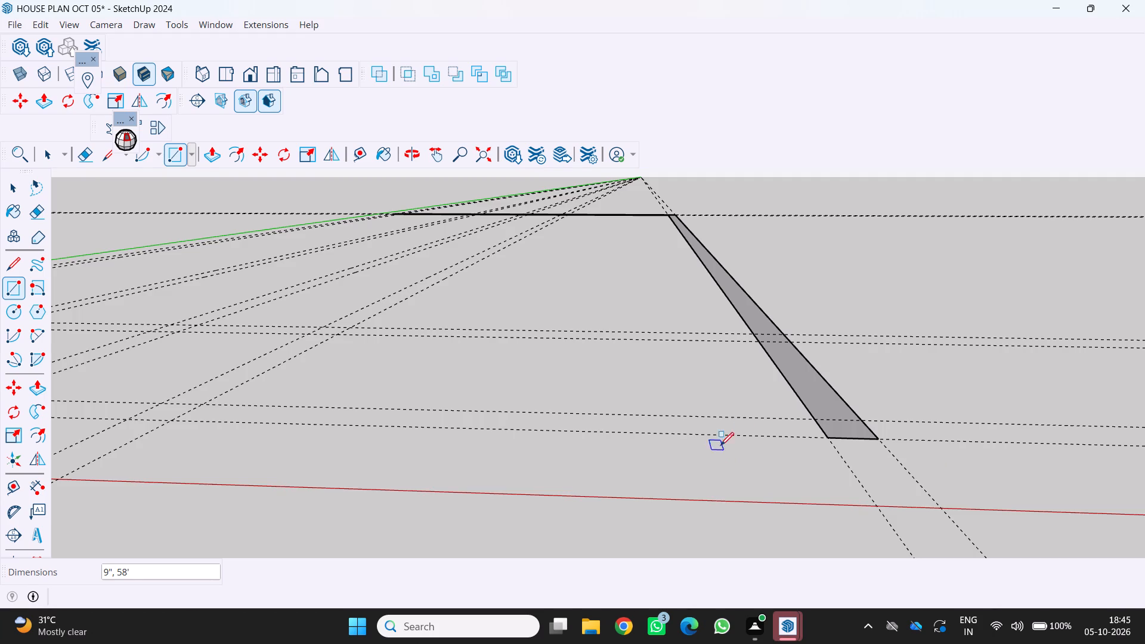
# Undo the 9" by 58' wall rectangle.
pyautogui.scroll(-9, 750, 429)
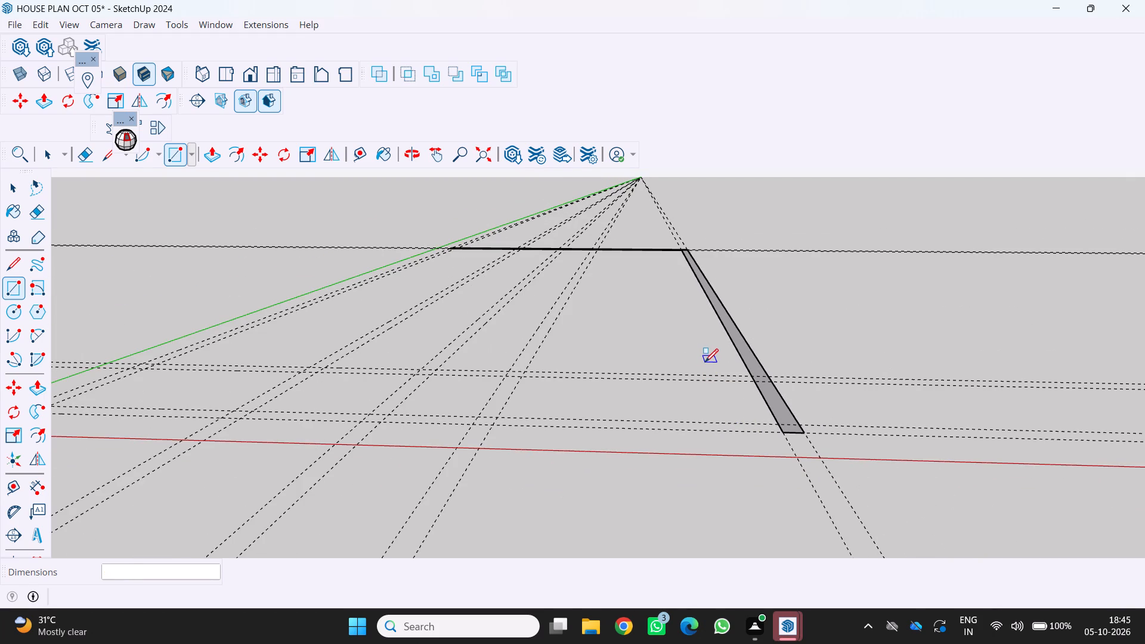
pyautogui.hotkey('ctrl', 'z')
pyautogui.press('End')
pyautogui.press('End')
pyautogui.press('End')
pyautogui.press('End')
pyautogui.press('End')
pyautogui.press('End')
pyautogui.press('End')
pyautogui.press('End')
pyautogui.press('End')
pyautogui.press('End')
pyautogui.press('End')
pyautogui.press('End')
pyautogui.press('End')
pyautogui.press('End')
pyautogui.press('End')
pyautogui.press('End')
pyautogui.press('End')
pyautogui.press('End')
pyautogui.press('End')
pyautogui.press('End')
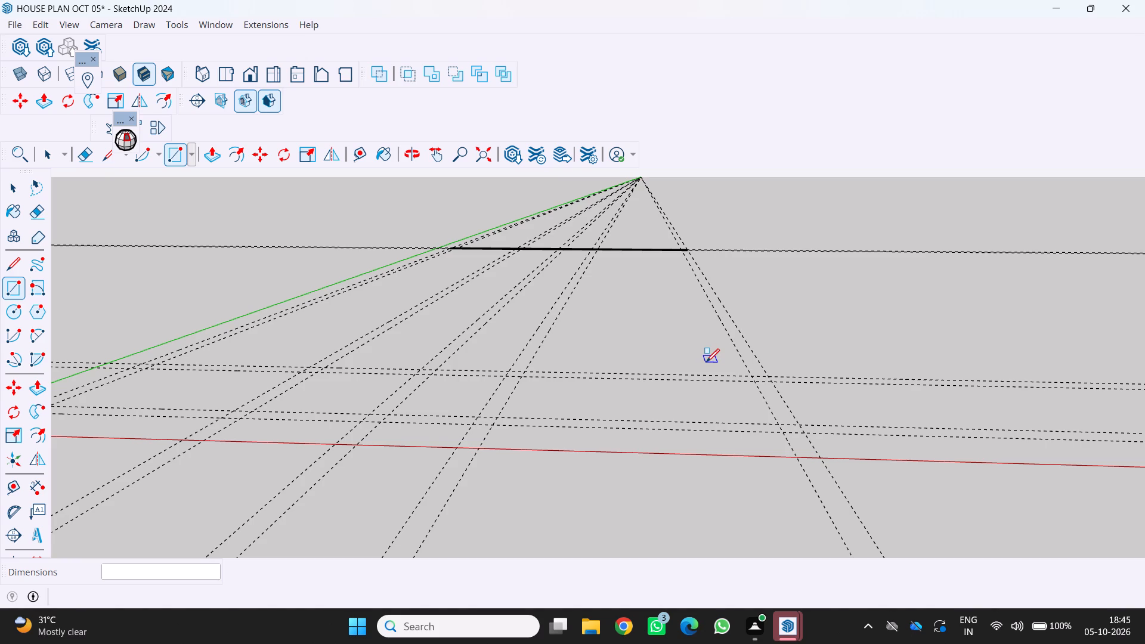
# Push/Pull the 30' by 9" wall rectangle at the far end of the plan up 10'.
pyautogui.scroll(5, 472, 192)
pyautogui.scroll(4, 609, 240)
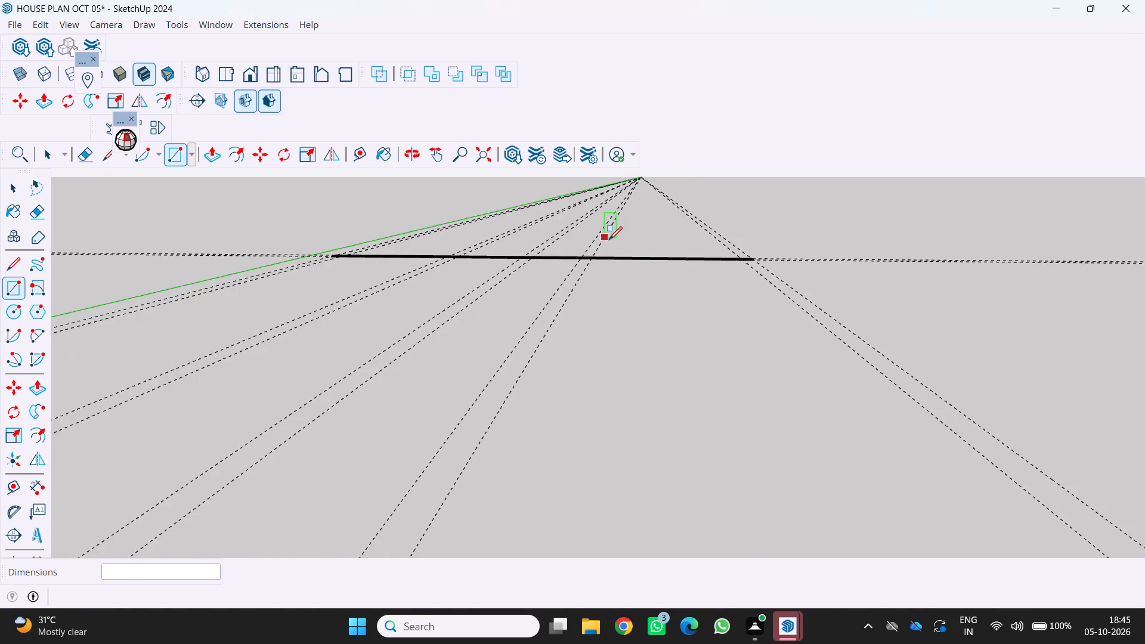
pyautogui.scroll(3, 609, 240)
pyautogui.moveTo(609, 240); pyautogui.dragTo(629, 305, button='middle')
pyautogui.middleClick(629, 305)
pyautogui.scroll(3, 617, 283)
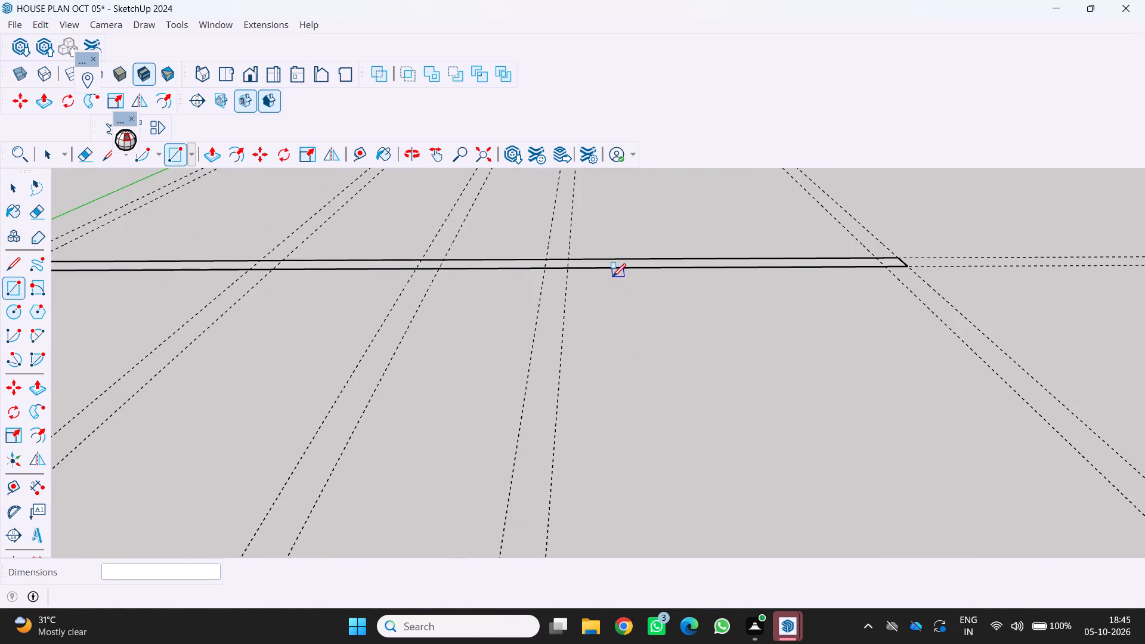
pyautogui.press('p')
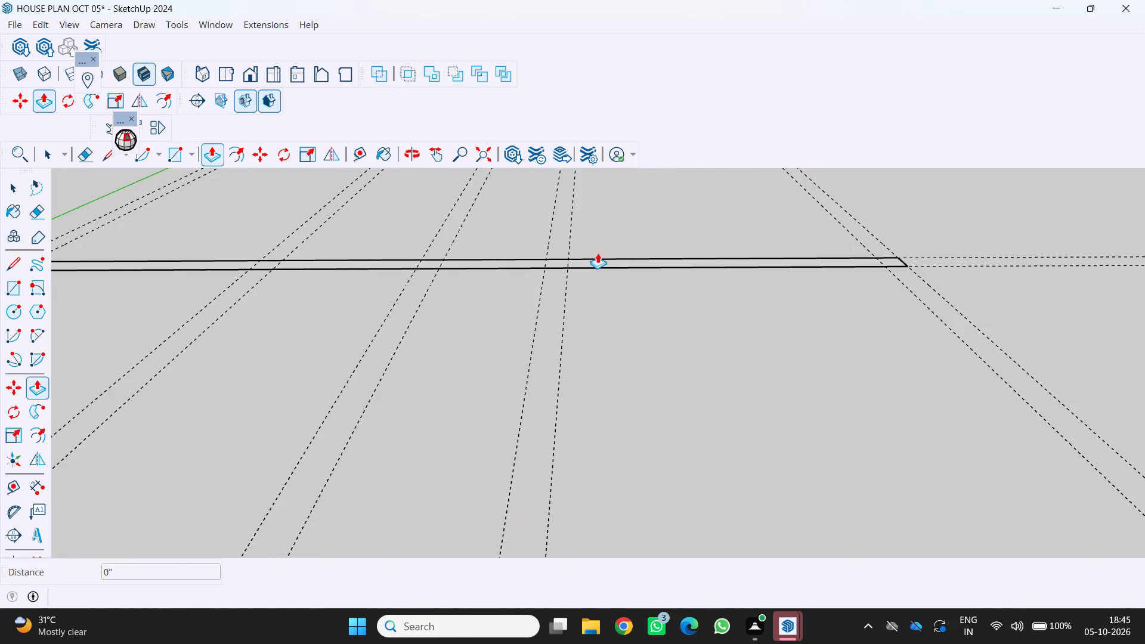
pyautogui.click(596, 253)
pyautogui.scroll(2, 596, 252)
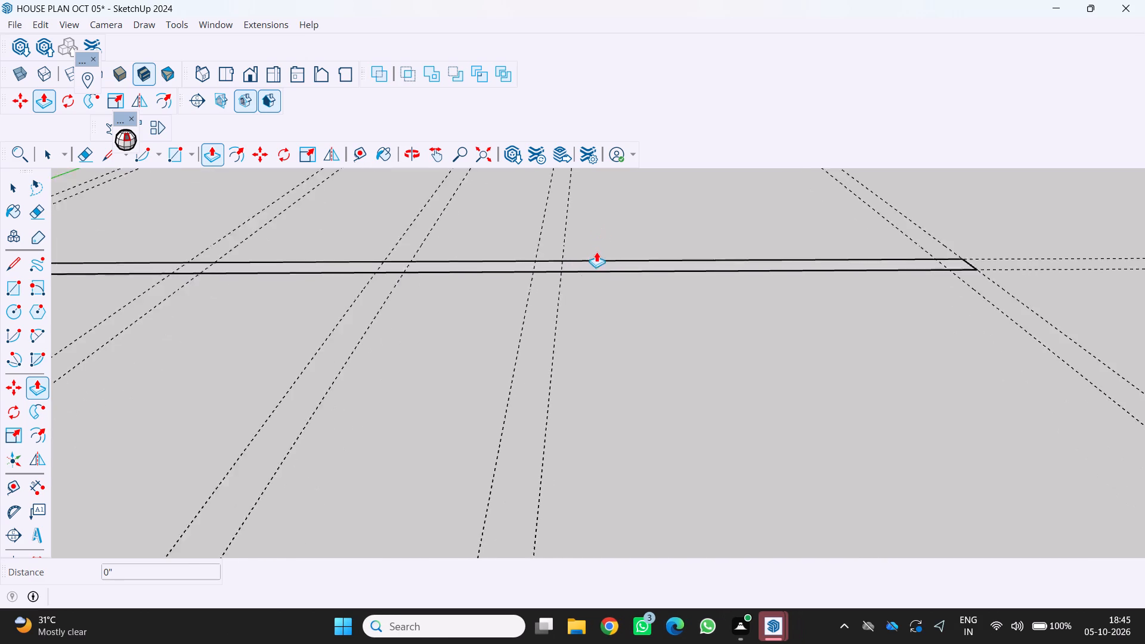
pyautogui.scroll(4, 596, 252)
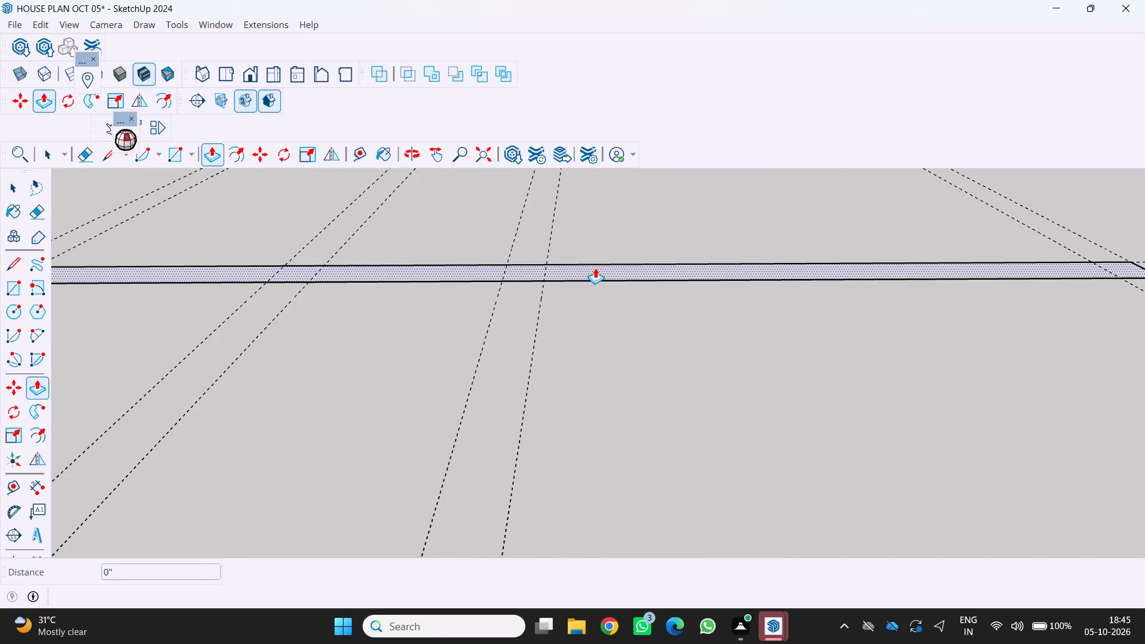
pyautogui.click(595, 268)
pyautogui.scroll(-10, 603, 234)
pyautogui.scroll(-4, 641, 192)
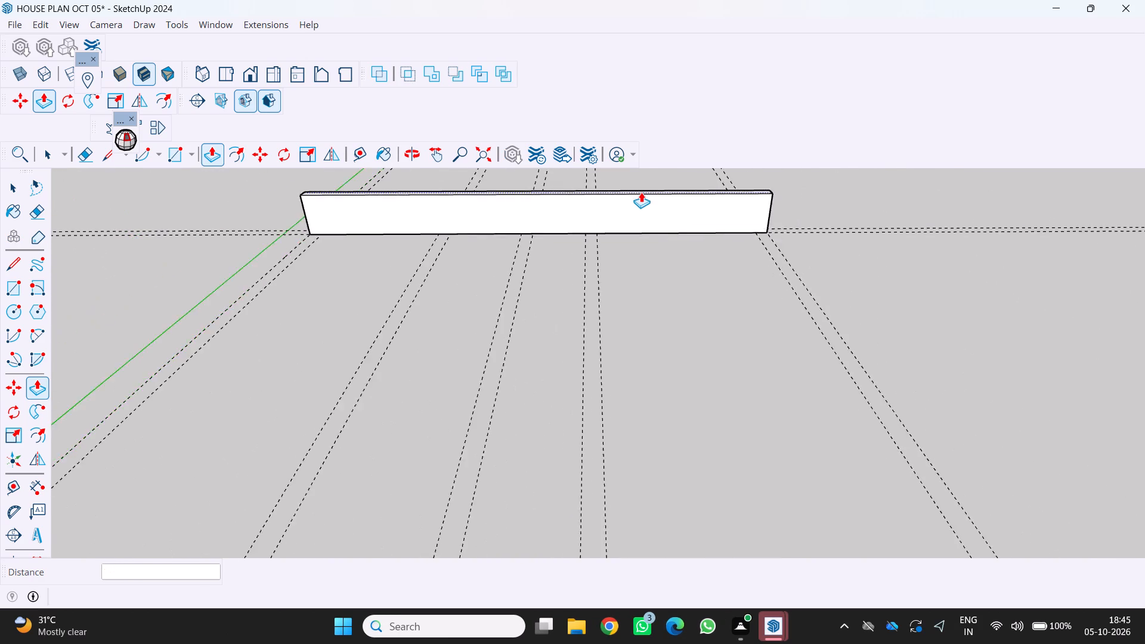
pyautogui.scroll(-10, 641, 192)
pyautogui.write("10'")
pyautogui.press('Return')
# Draw a 51'6" by 9" wall rectangle along the guides farthest from the green axis, from the raised wall's base corner to the second cross-guide pair.
pyautogui.scroll(-6, 641, 192)
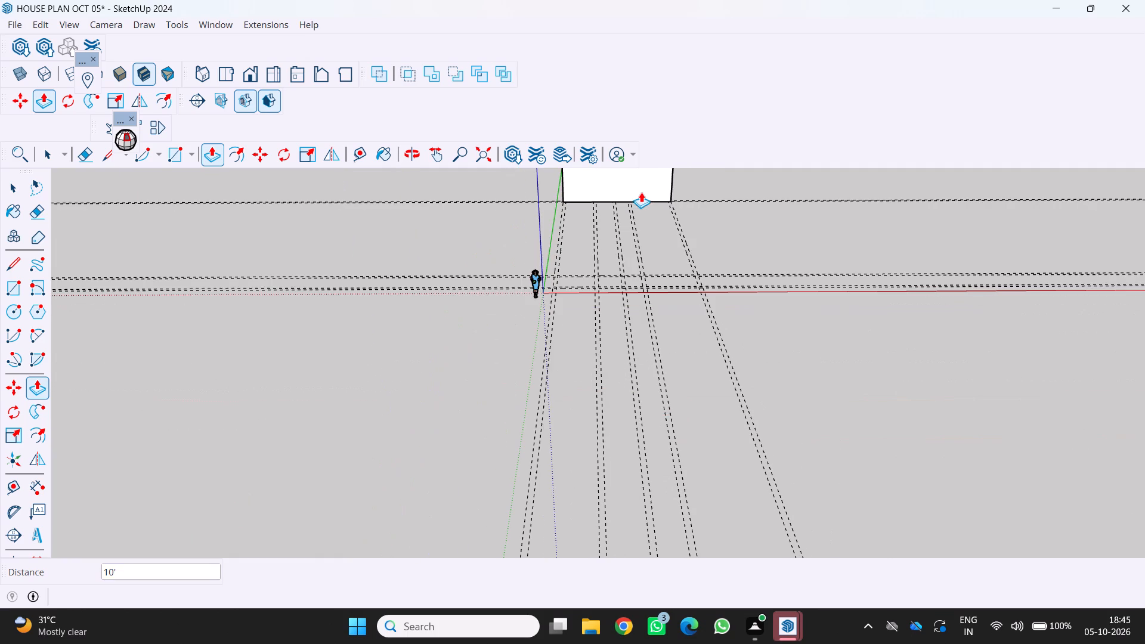
pyautogui.moveTo(649, 214); pyautogui.dragTo(615, 239, button='middle')
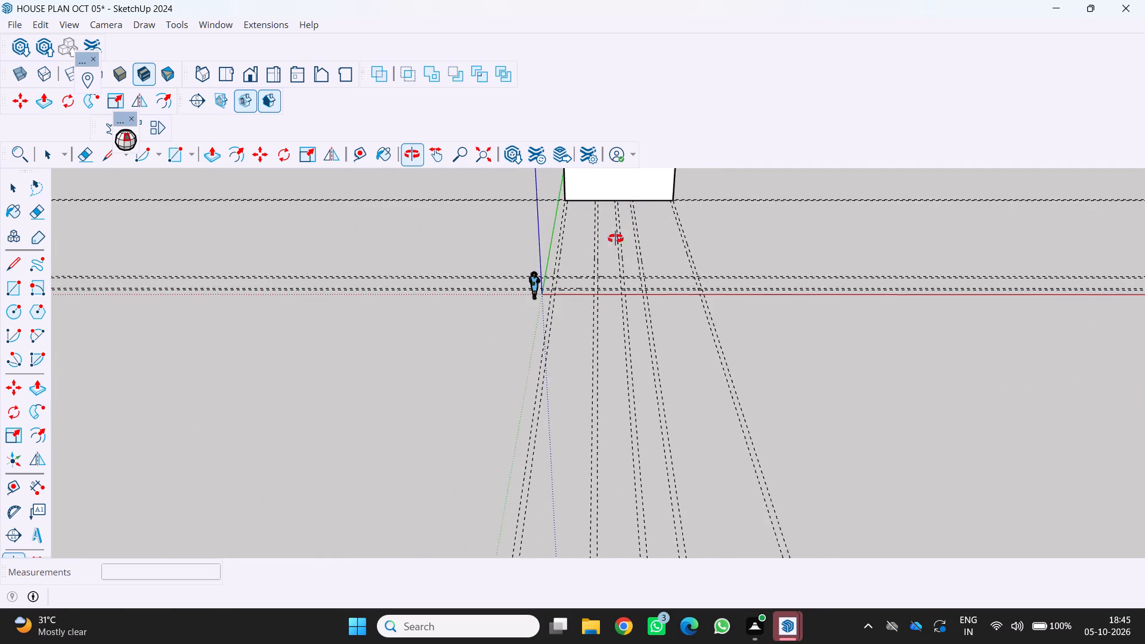
pyautogui.moveTo(615, 239); pyautogui.dragTo(602, 245, button='middle')
pyautogui.scroll(8, 677, 249)
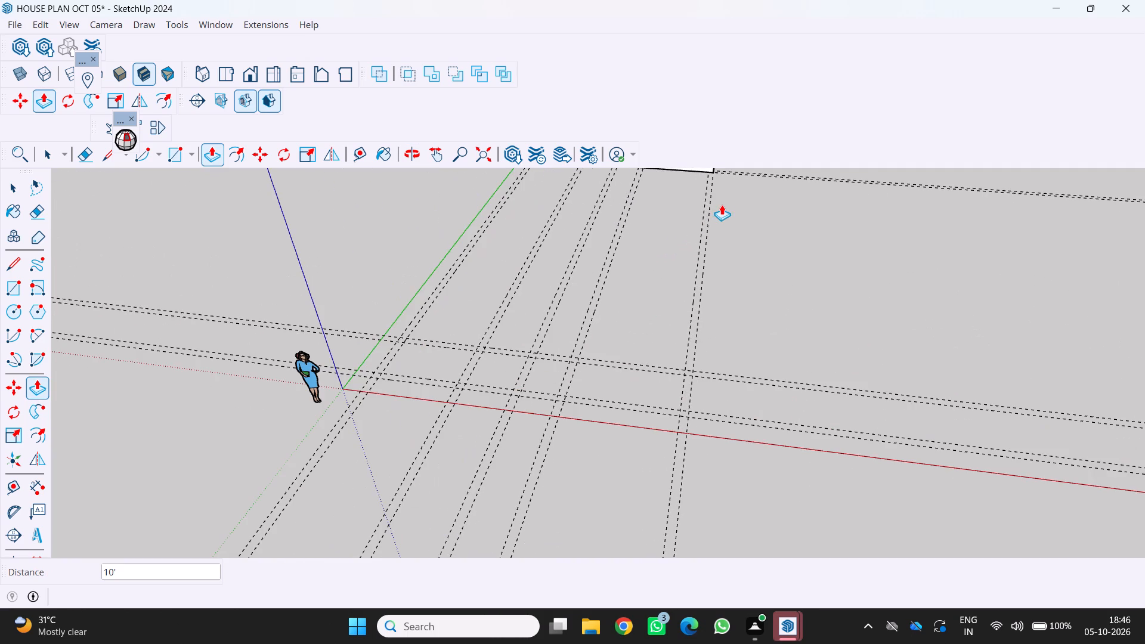
pyautogui.scroll(-4, 698, 168)
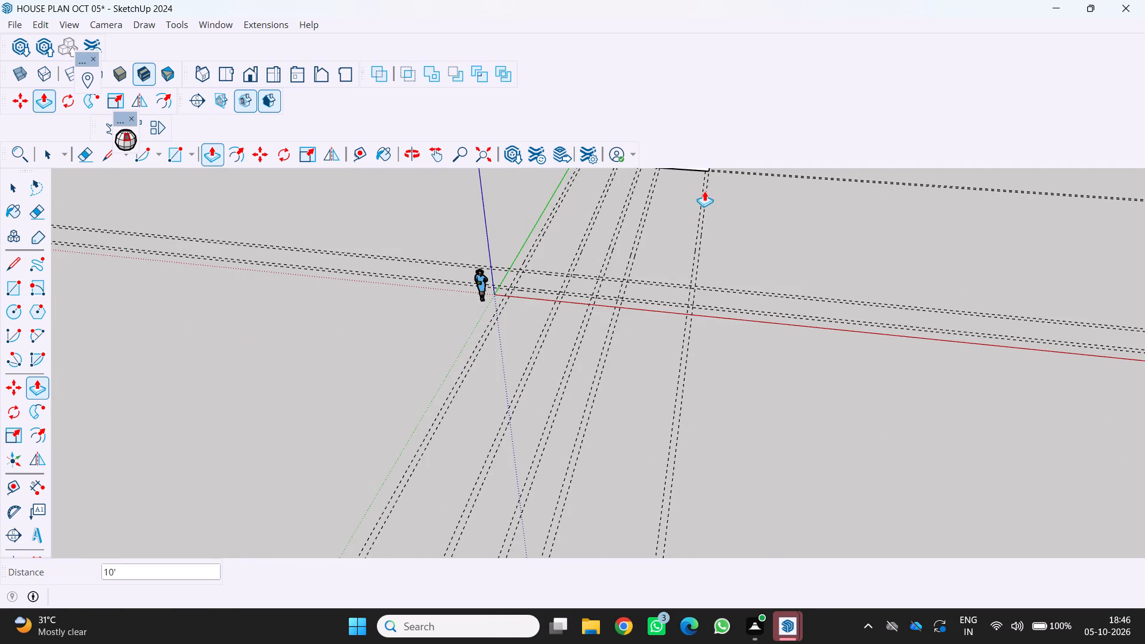
pyautogui.press('r')
pyautogui.scroll(2, 701, 185)
pyautogui.moveTo(704, 185); pyautogui.dragTo(723, 197, button='middle')
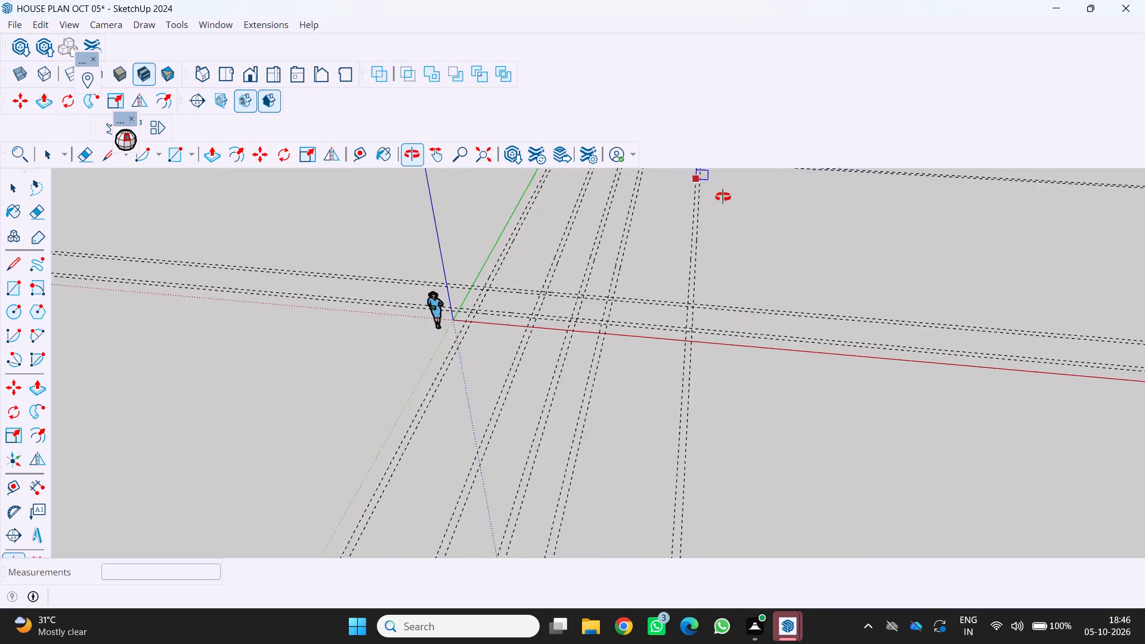
pyautogui.moveTo(723, 197); pyautogui.dragTo(738, 215, button='middle')
pyautogui.scroll(-7, 738, 215)
pyautogui.moveTo(699, 224); pyautogui.dragTo(742, 267, button='middle')
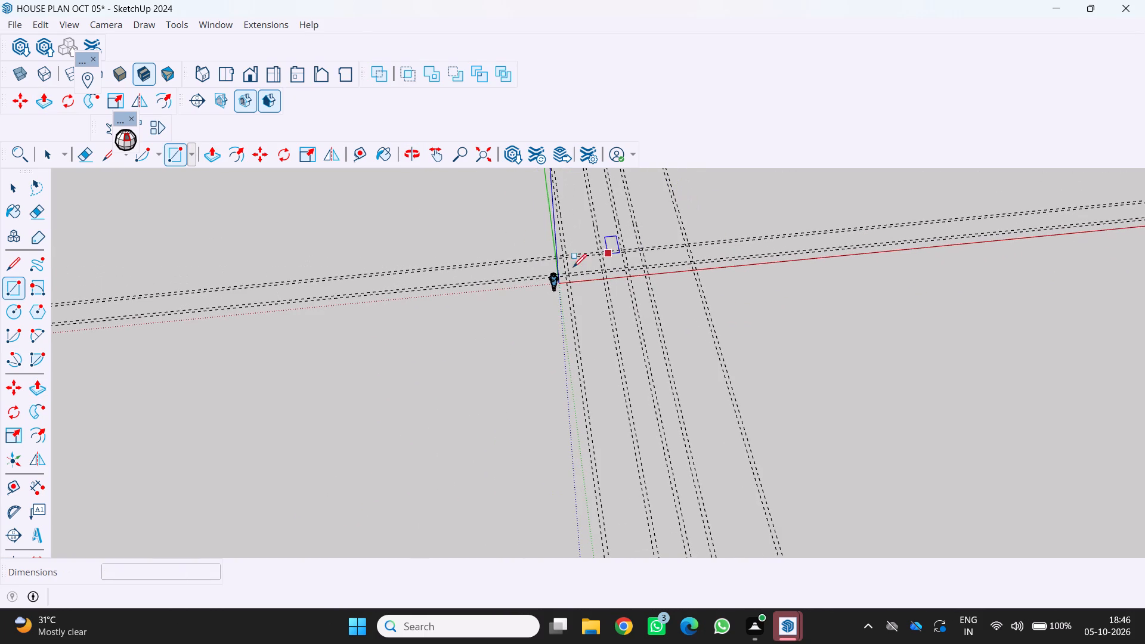
pyautogui.moveTo(436, 151); pyautogui.dragTo(442, 165)
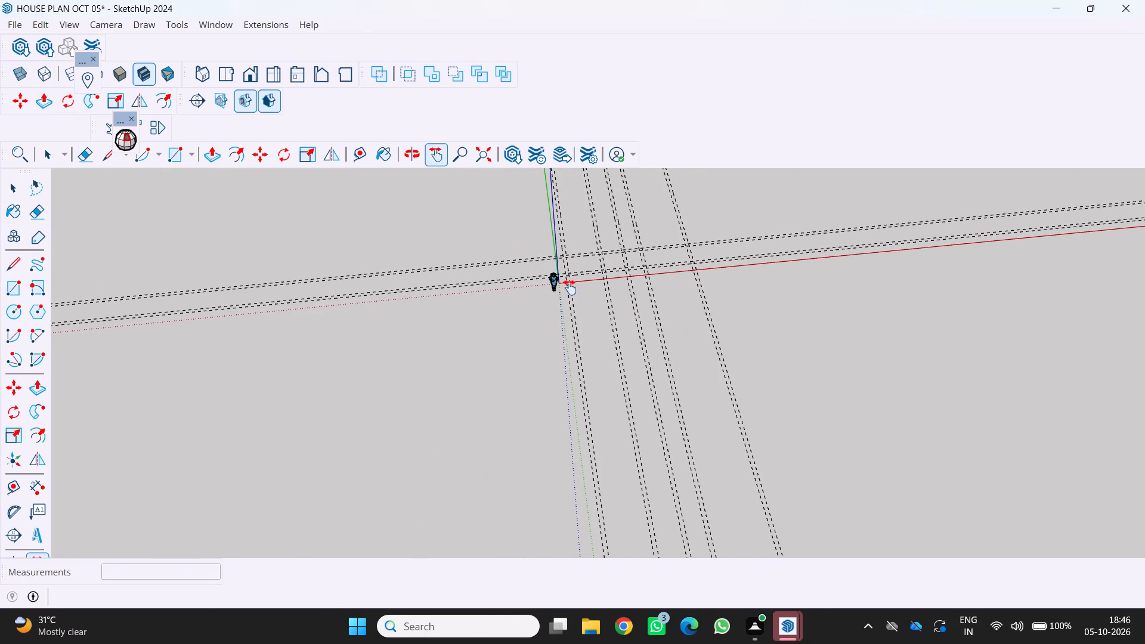
pyautogui.moveTo(673, 277); pyautogui.dragTo(664, 519)
pyautogui.scroll(1, 654, 427)
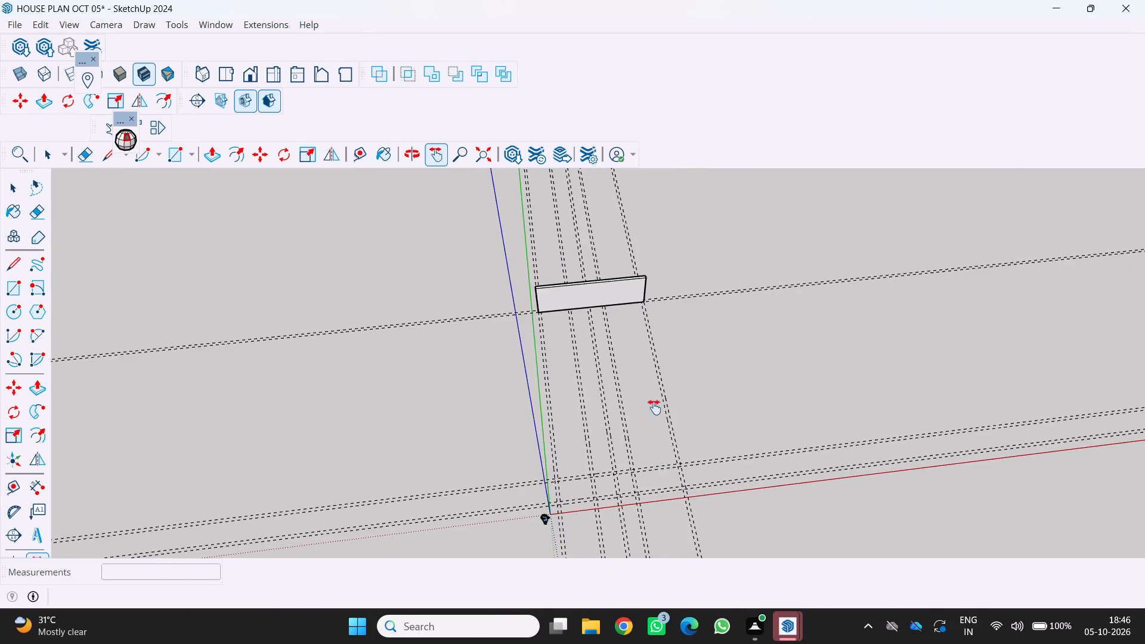
pyautogui.scroll(10, 654, 407)
pyautogui.scroll(6, 632, 259)
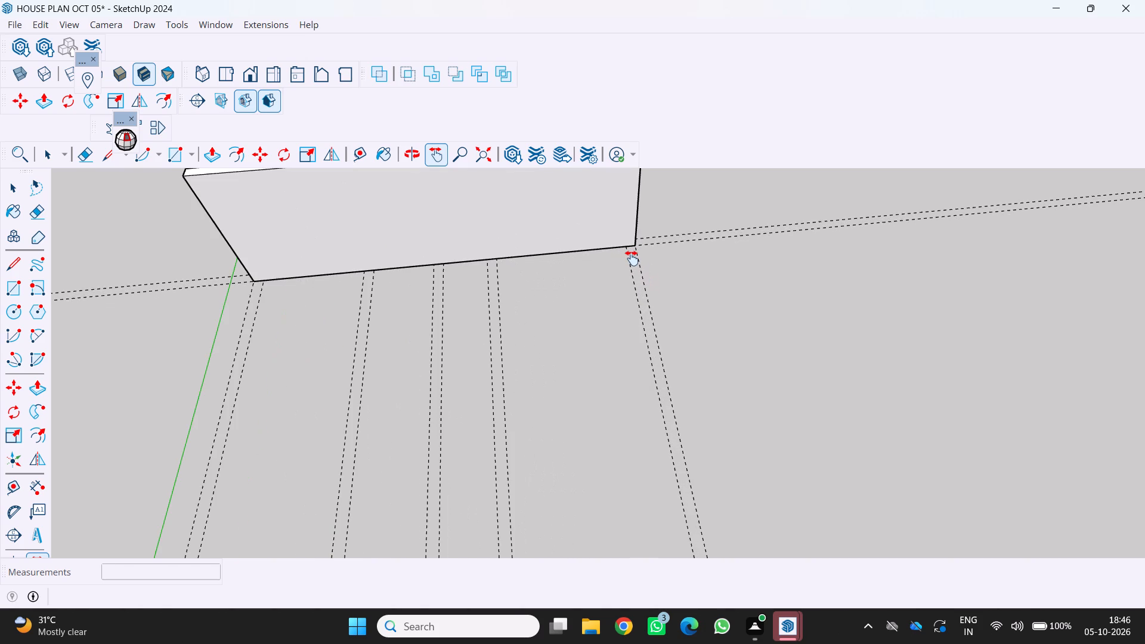
pyautogui.press('r')
pyautogui.scroll(5, 629, 252)
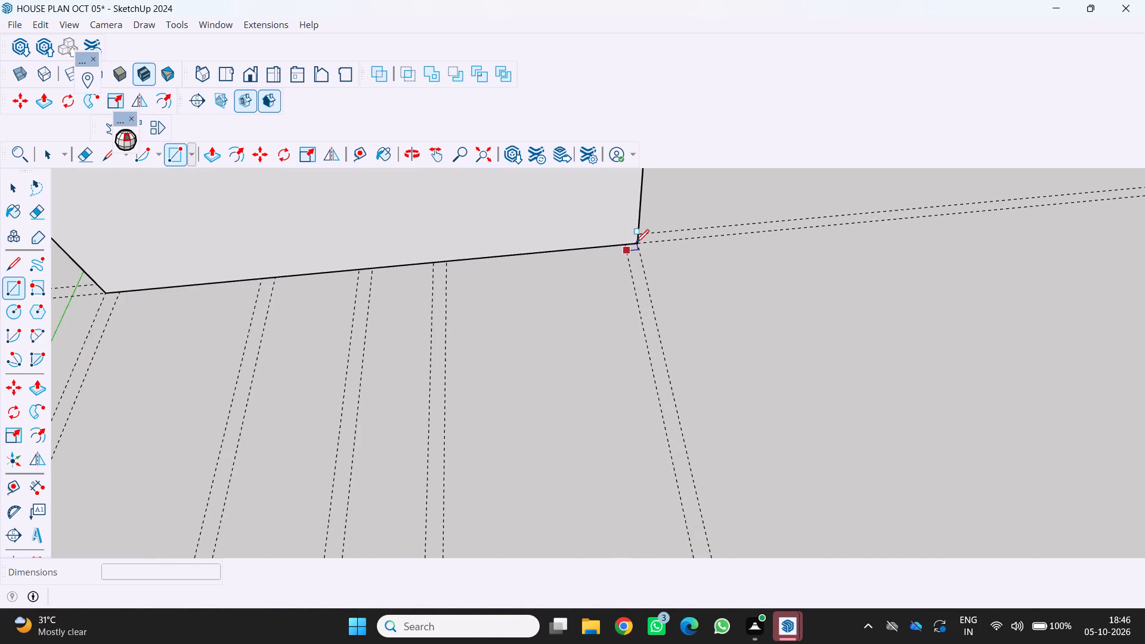
pyautogui.scroll(2, 636, 243)
pyautogui.click(639, 243)
pyautogui.scroll(-6, 639, 243)
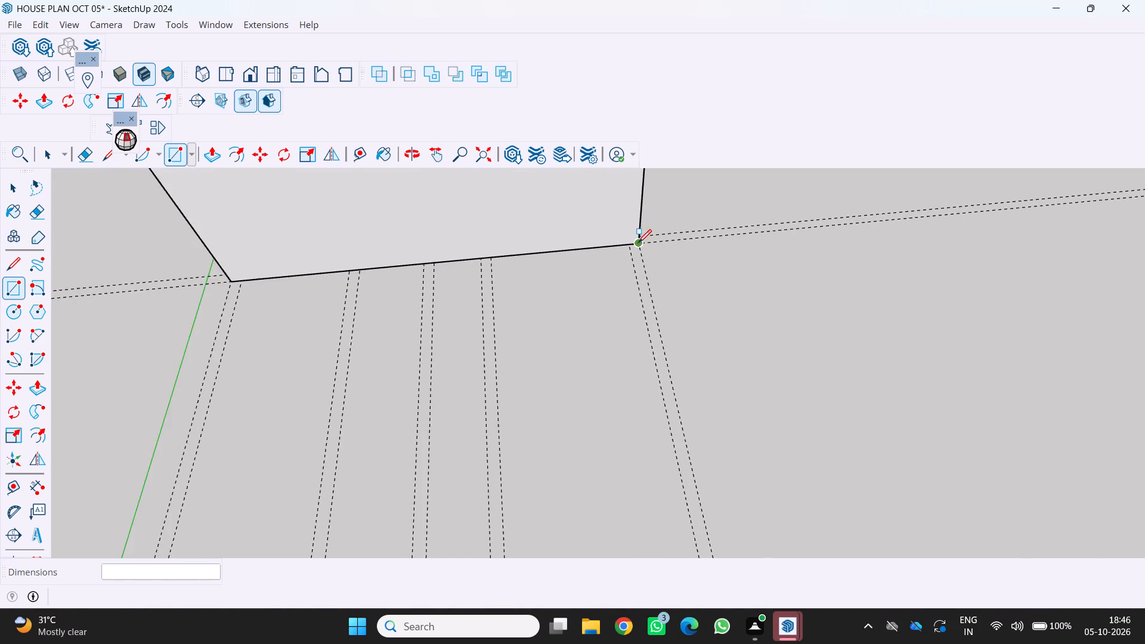
pyautogui.scroll(-14, 638, 243)
pyautogui.scroll(4, 655, 376)
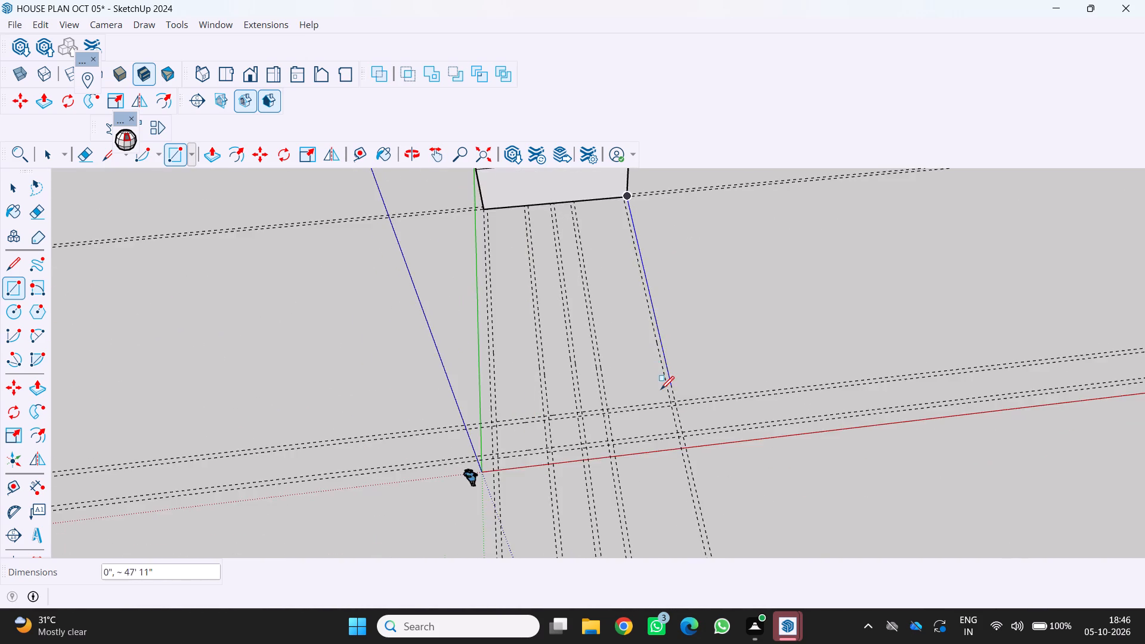
pyautogui.scroll(12, 661, 389)
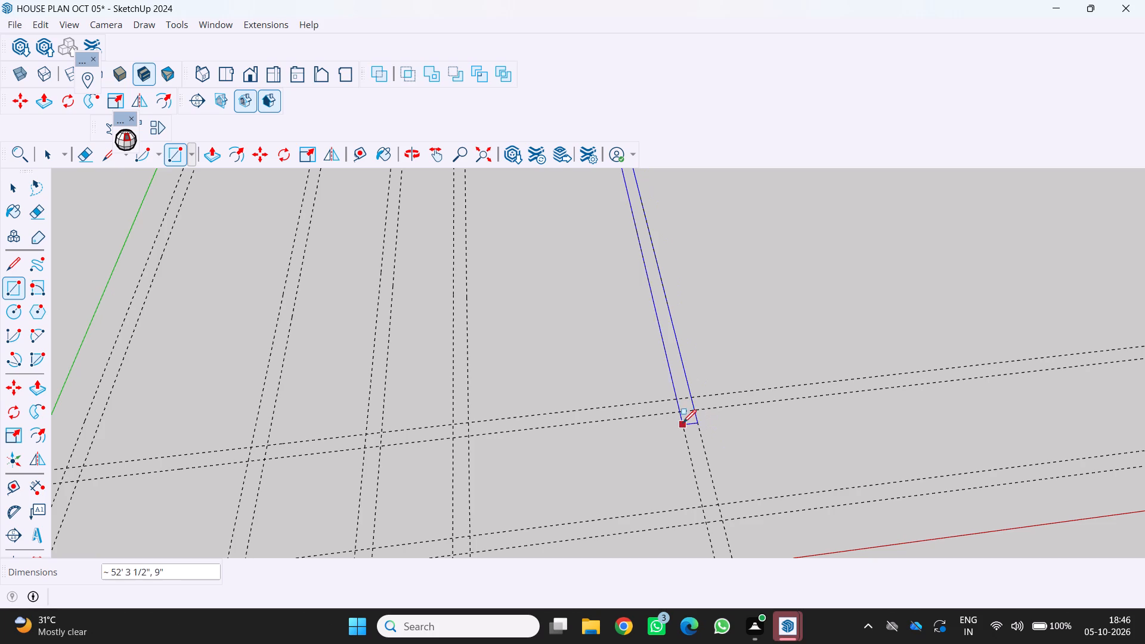
pyautogui.click(677, 412)
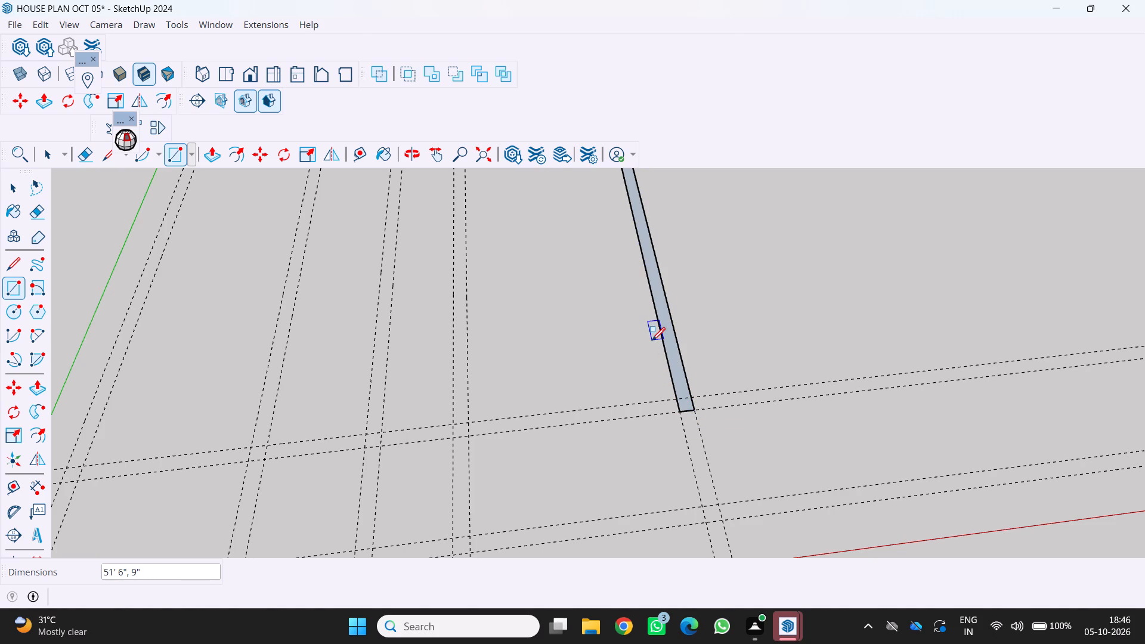
# Push/Pull the 51'6" side wall rectangle up 10'.
pyautogui.press('p')
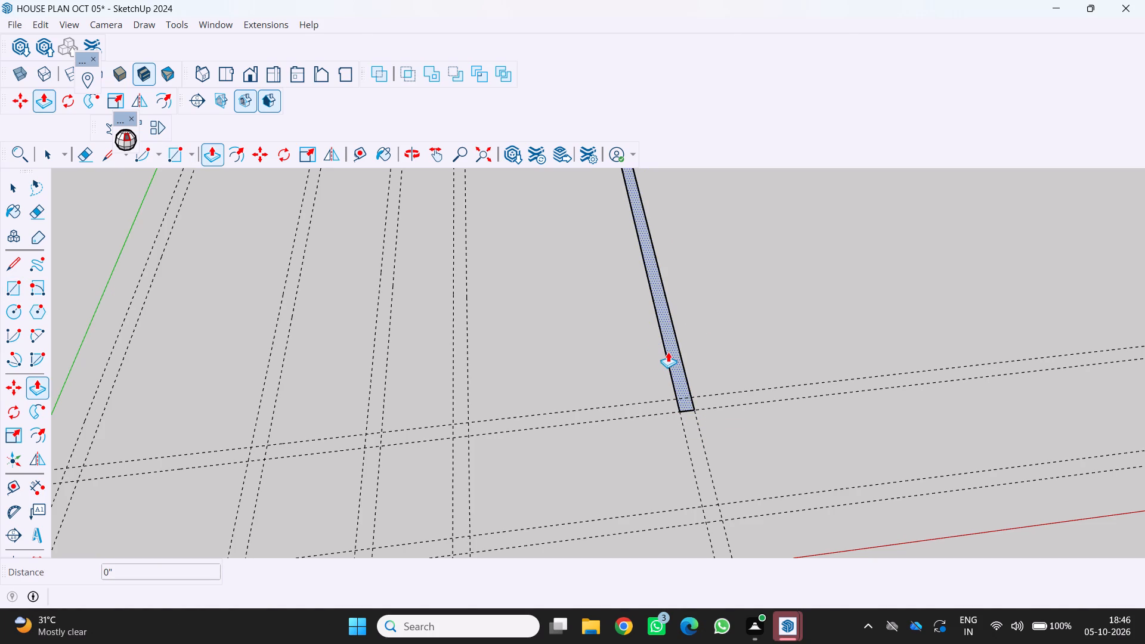
pyautogui.click(676, 366)
pyautogui.write("10'")
pyautogui.press('Return')
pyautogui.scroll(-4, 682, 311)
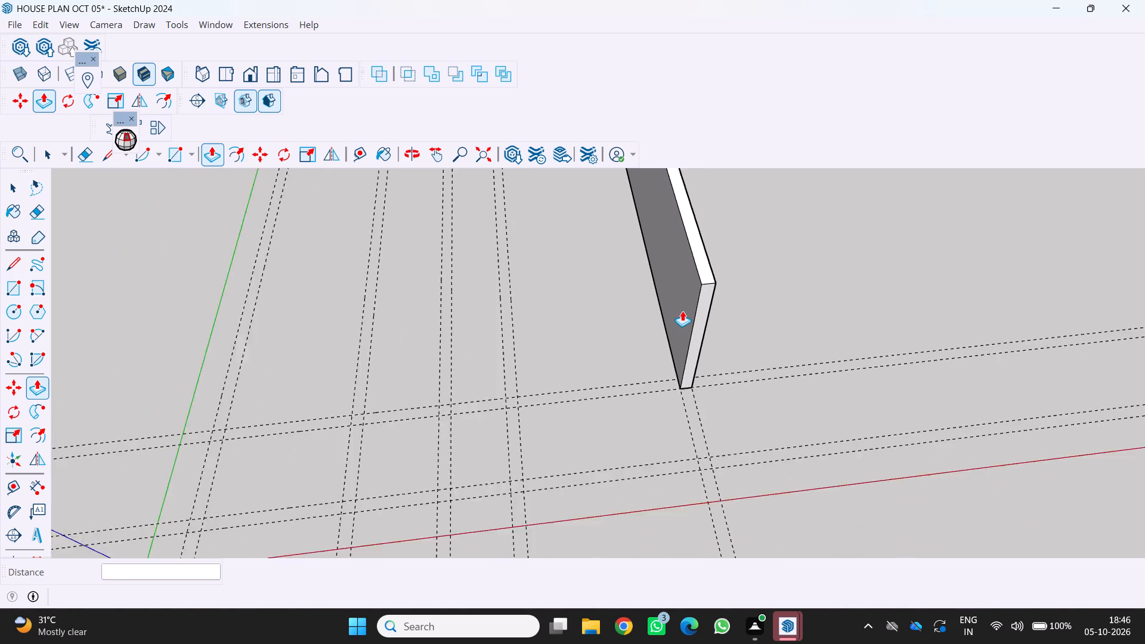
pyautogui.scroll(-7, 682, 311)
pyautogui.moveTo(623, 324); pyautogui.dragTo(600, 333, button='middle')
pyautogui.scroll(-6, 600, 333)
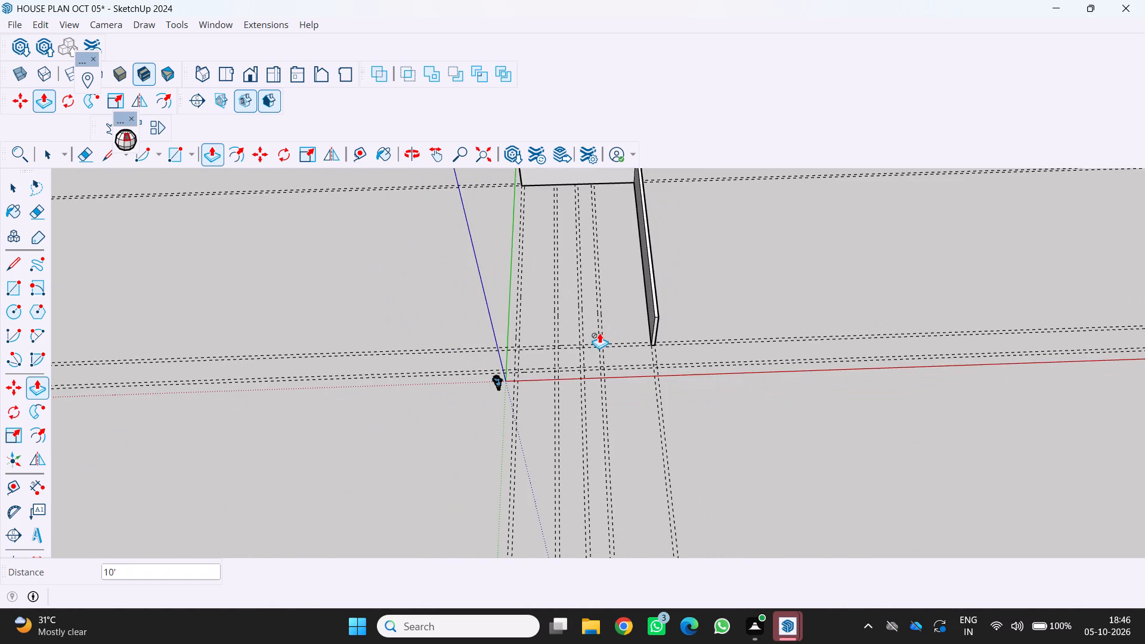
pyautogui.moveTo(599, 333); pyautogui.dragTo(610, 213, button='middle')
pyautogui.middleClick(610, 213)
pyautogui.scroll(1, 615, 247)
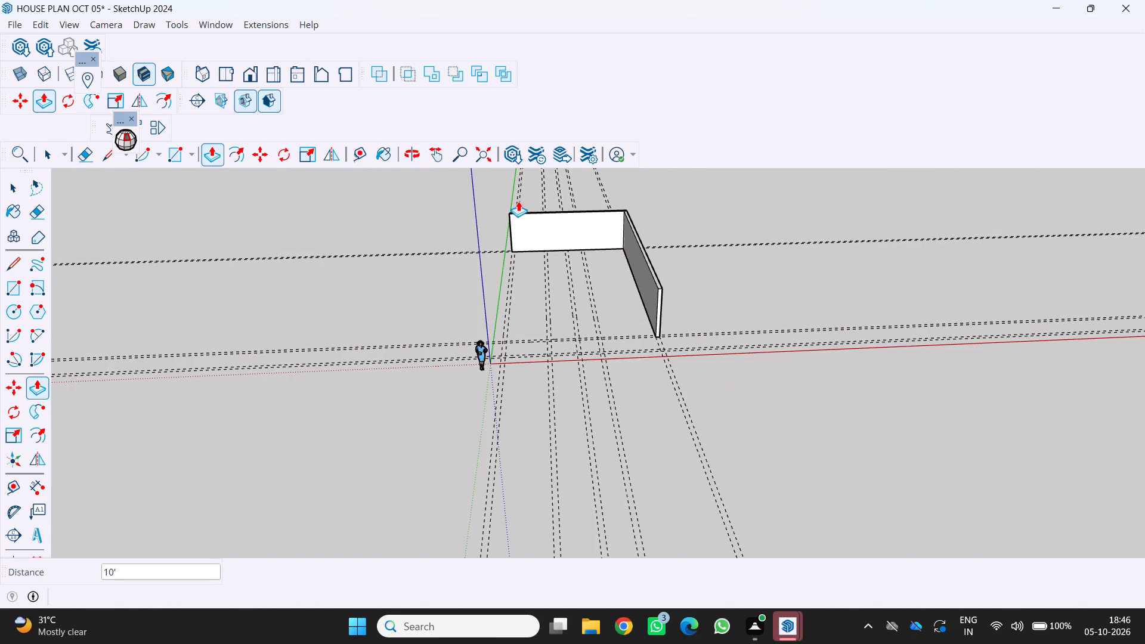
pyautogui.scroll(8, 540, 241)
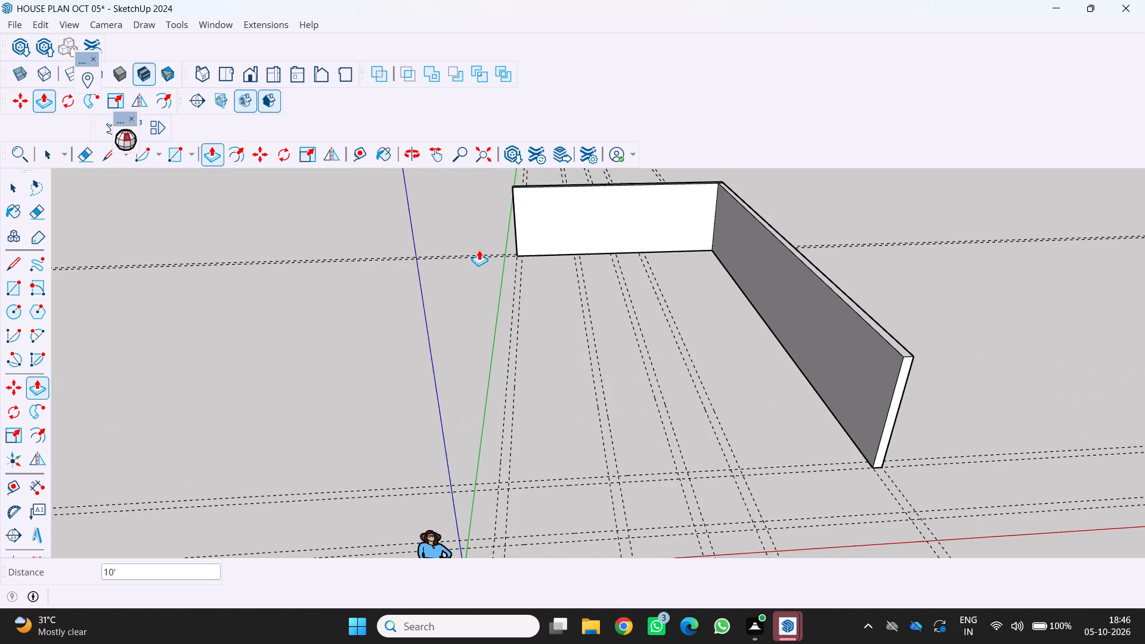
# Draw a 51'6" by 9" wall rectangle along the guides nearest the green axis, from the far wall's base corner to the second cross-guide pair.
pyautogui.press('r')
pyautogui.scroll(5, 546, 274)
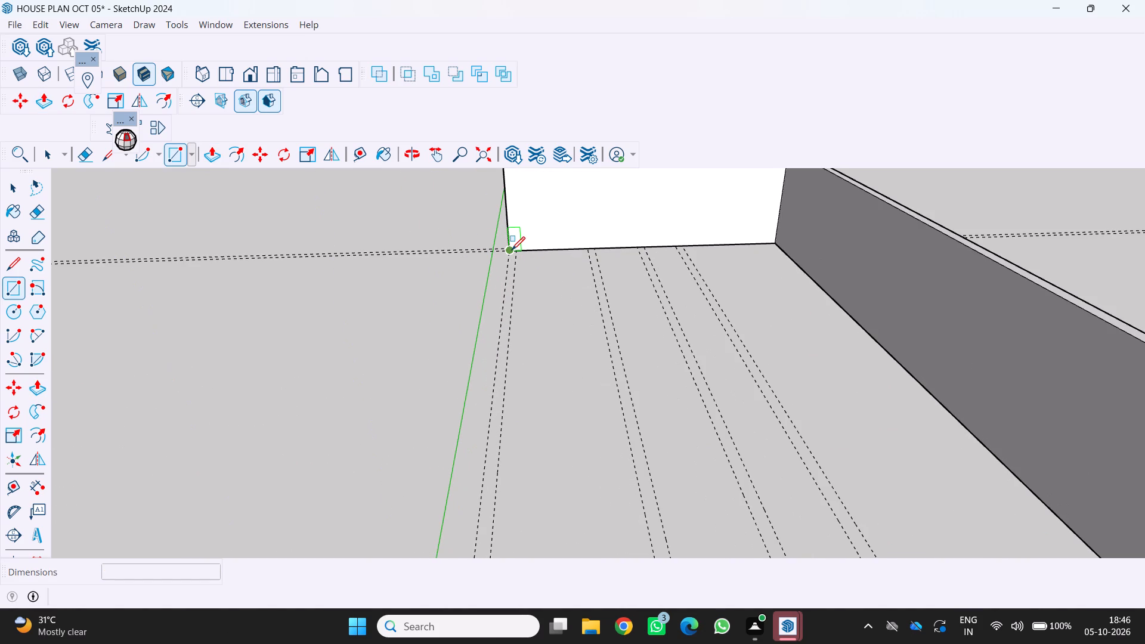
pyautogui.click(512, 250)
pyautogui.scroll(-11, 519, 282)
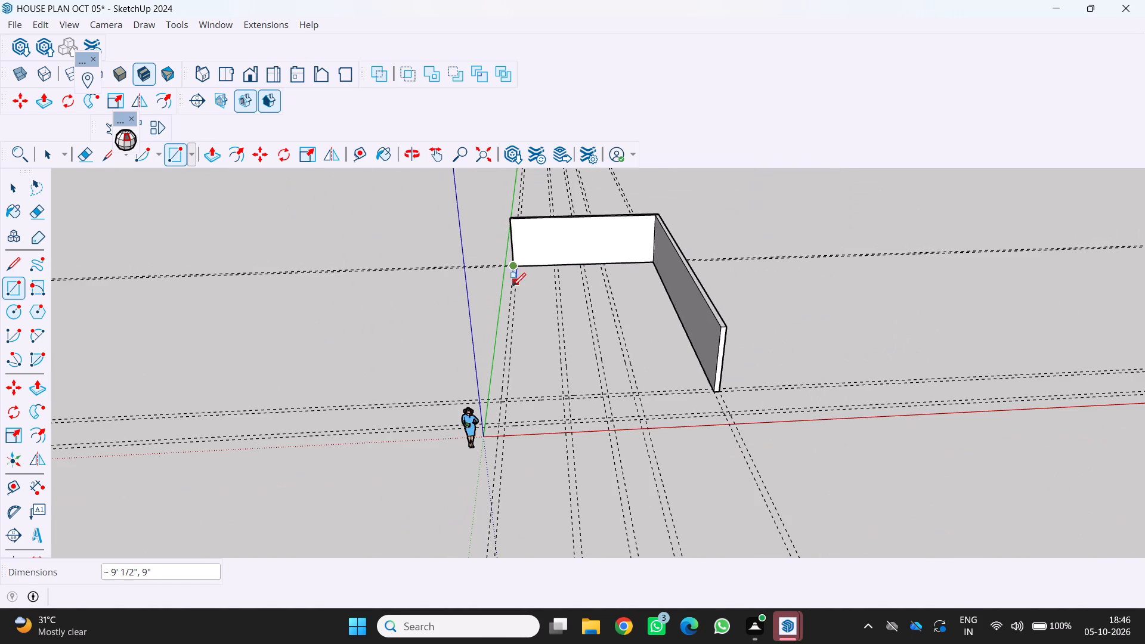
pyautogui.scroll(6, 491, 380)
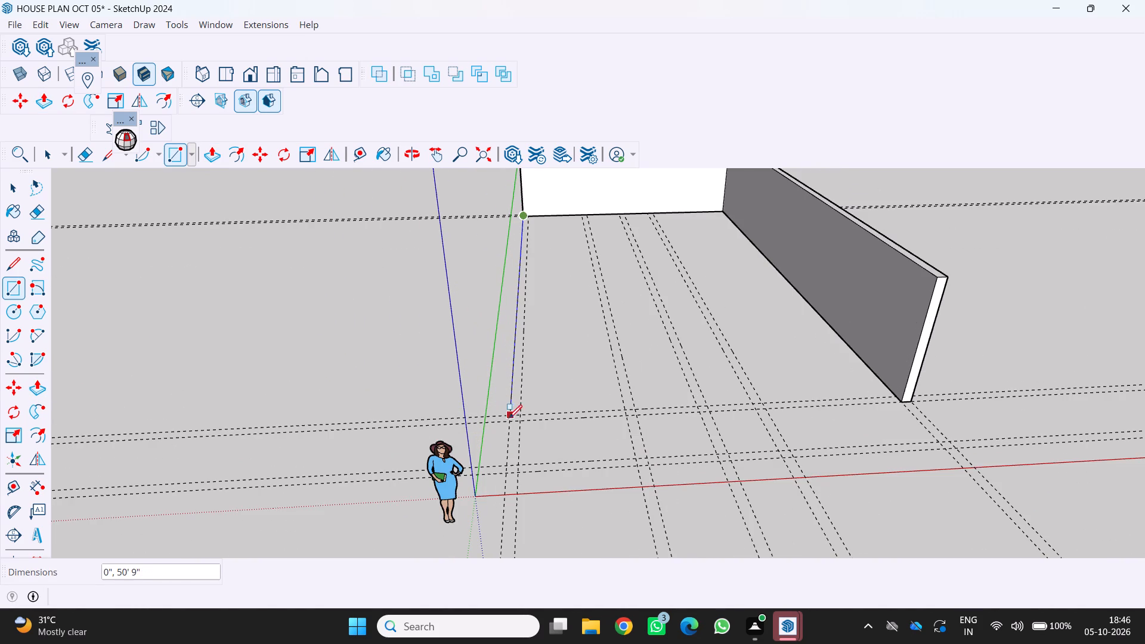
pyautogui.click(519, 423)
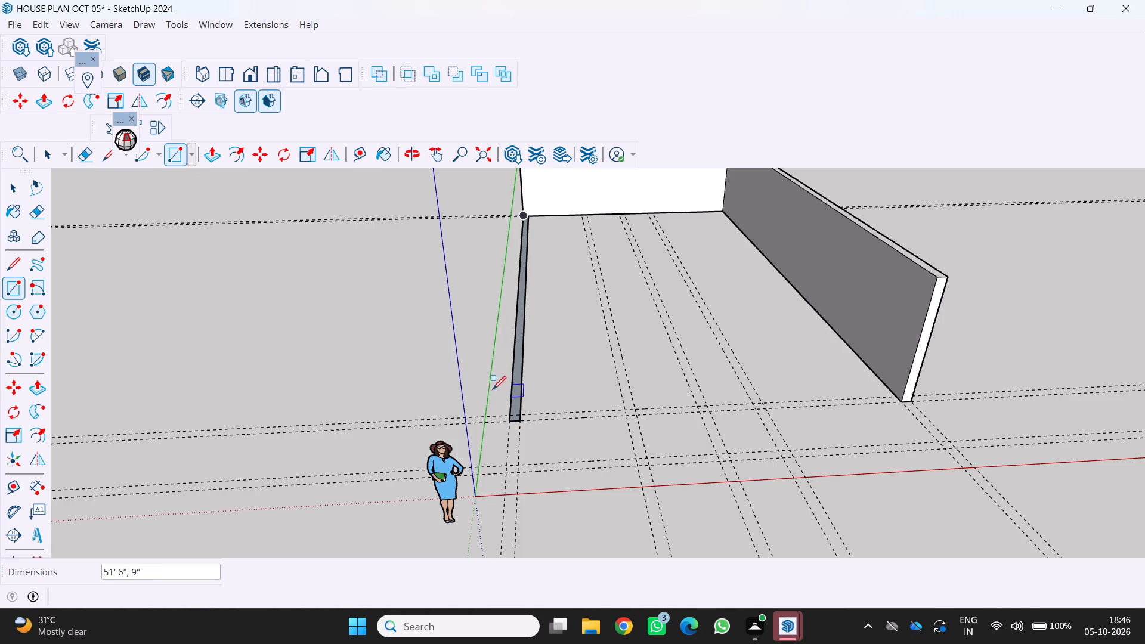
# Push/Pull the 51'6" by 9" wall rectangle nearest the green axis up 10'.
pyautogui.press('p')
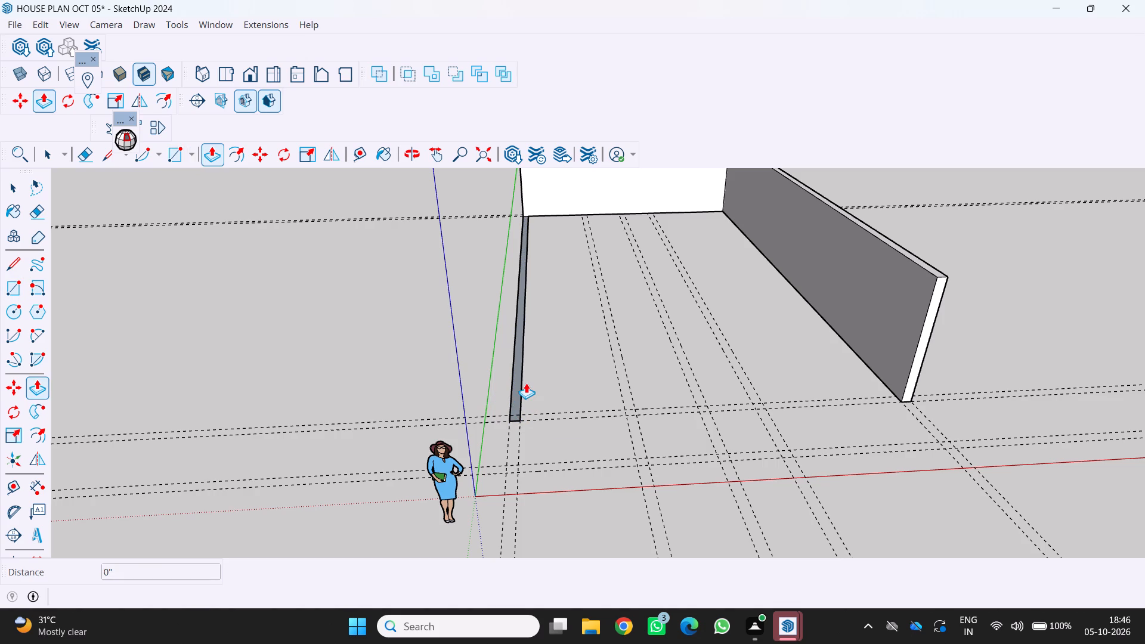
pyautogui.click(516, 397)
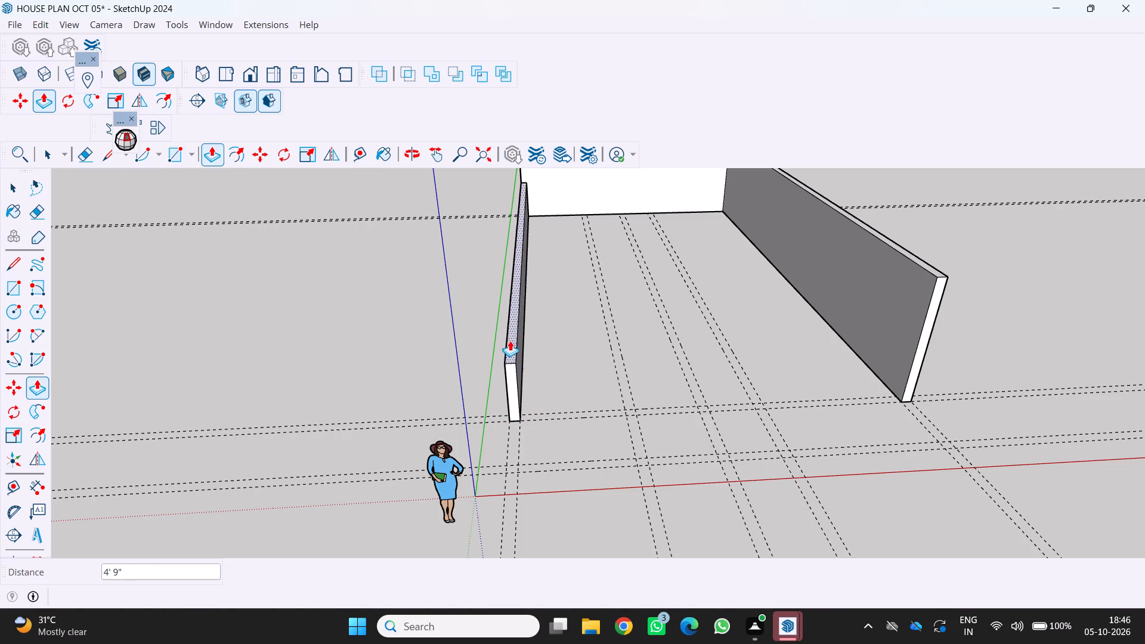
pyautogui.write("10'")
pyautogui.press('Return')
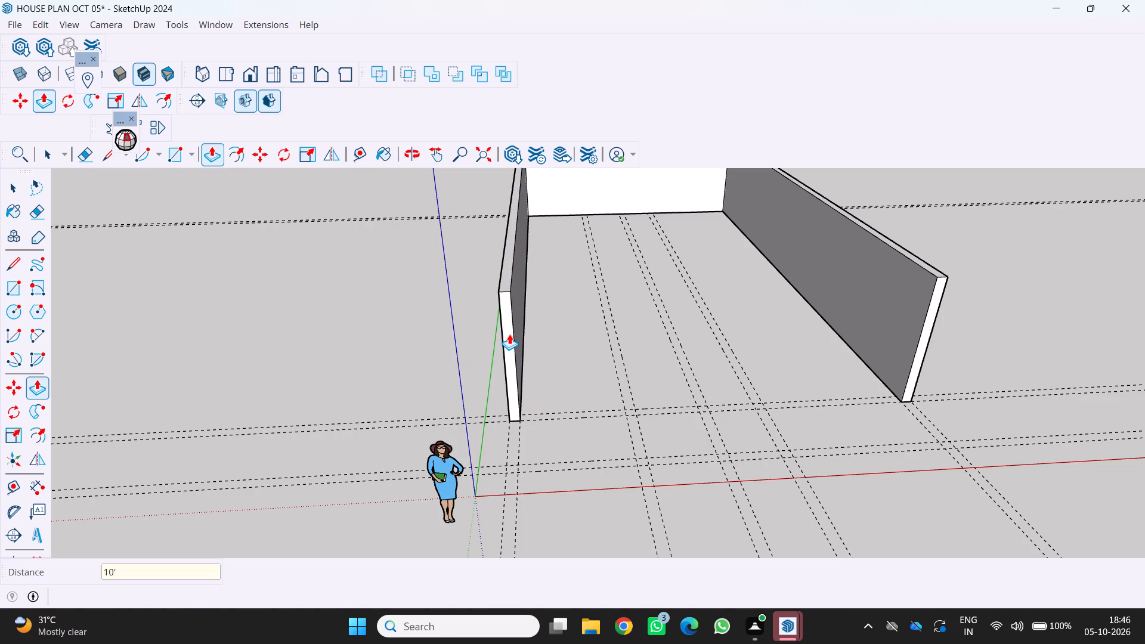
# Draw a 9" by 9" square where the second cross-guide pair meets the third inner lengthwise guide pair from the green axis.
pyautogui.scroll(-5, 509, 334)
pyautogui.moveTo(593, 359); pyautogui.dragTo(590, 361, button='middle')
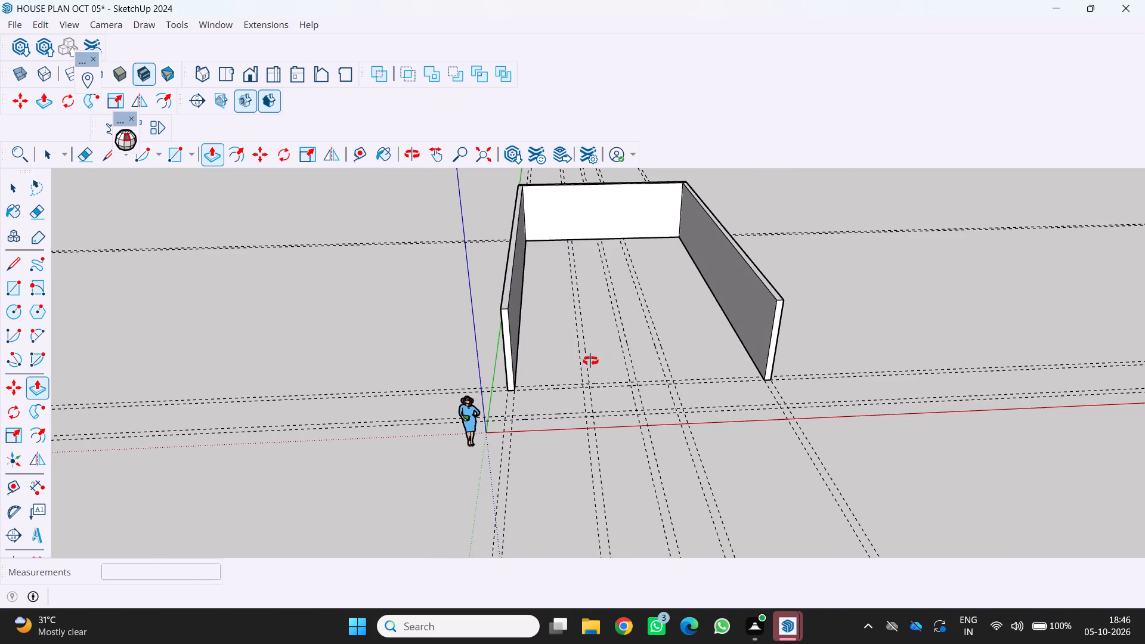
pyautogui.moveTo(590, 361); pyautogui.dragTo(561, 373, button='middle')
pyautogui.scroll(3, 561, 384)
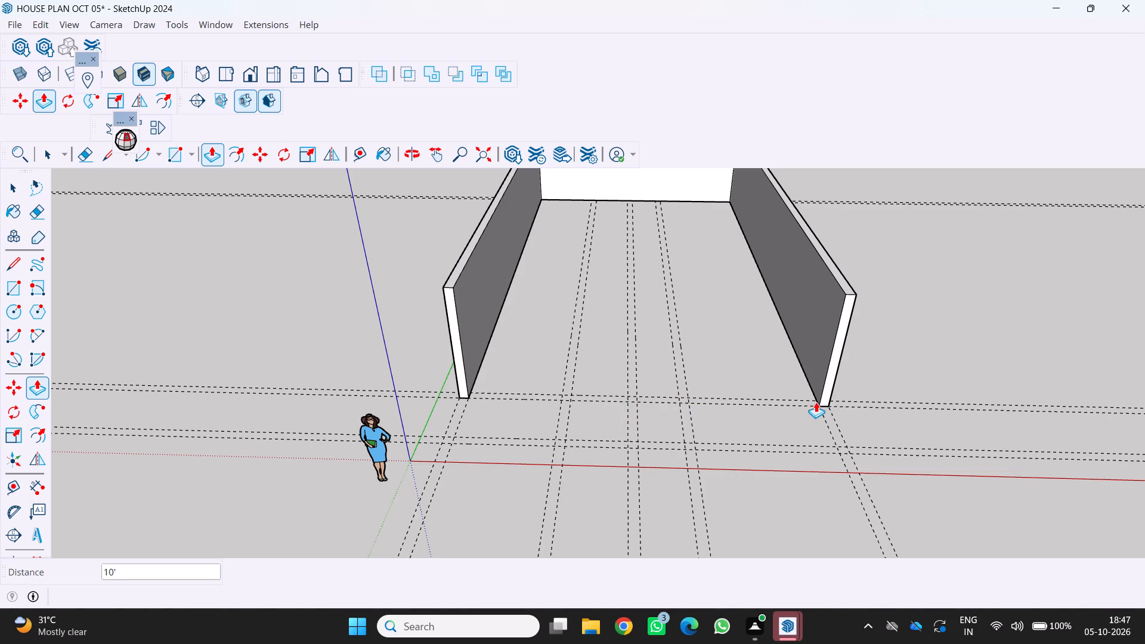
pyautogui.scroll(2, 784, 399)
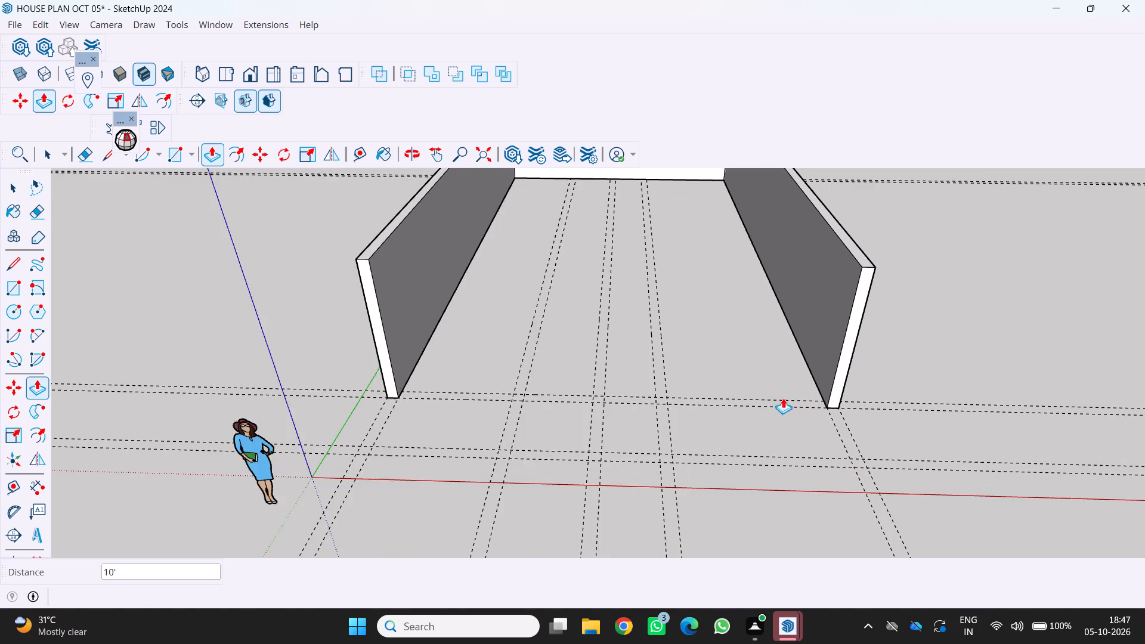
pyautogui.scroll(1, 783, 398)
pyautogui.press('r')
pyautogui.scroll(2, 662, 388)
pyautogui.click(640, 403)
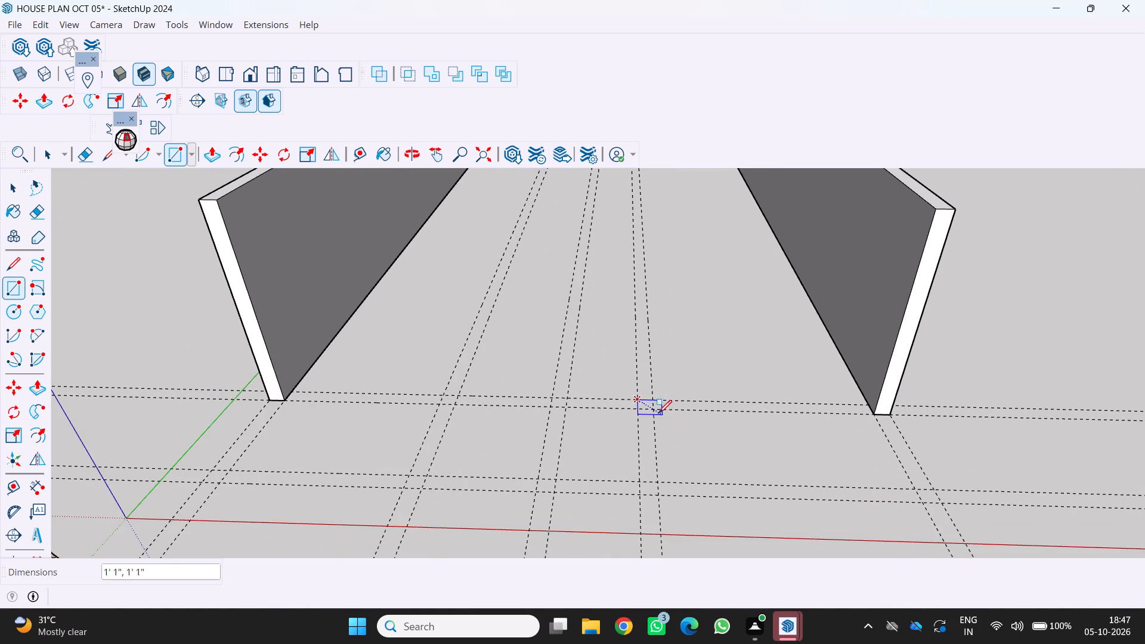
pyautogui.click(655, 411)
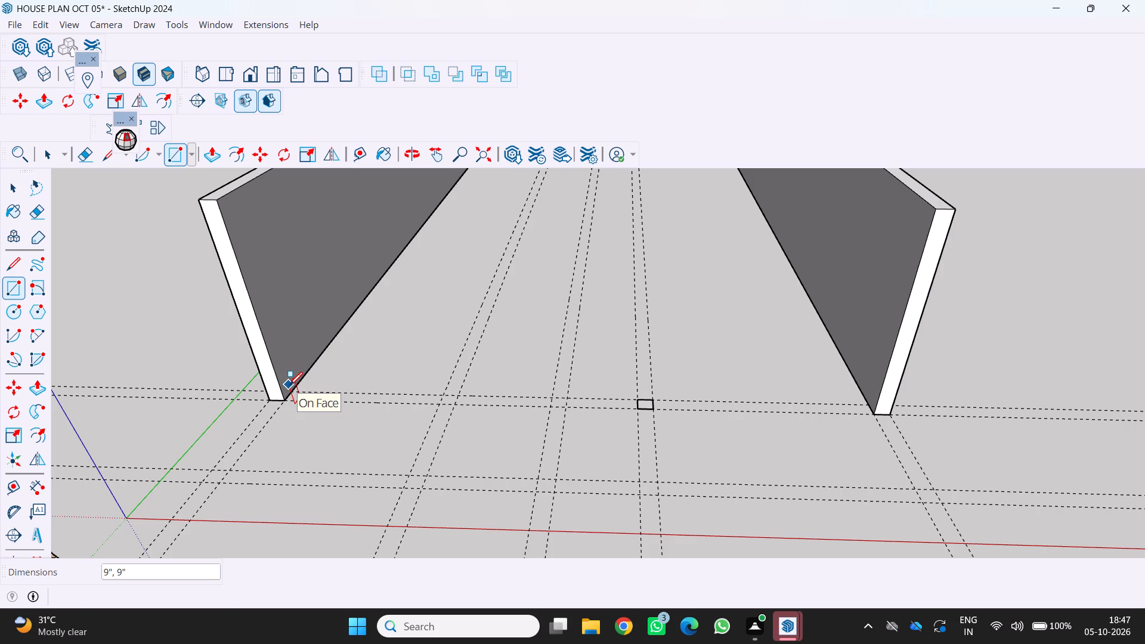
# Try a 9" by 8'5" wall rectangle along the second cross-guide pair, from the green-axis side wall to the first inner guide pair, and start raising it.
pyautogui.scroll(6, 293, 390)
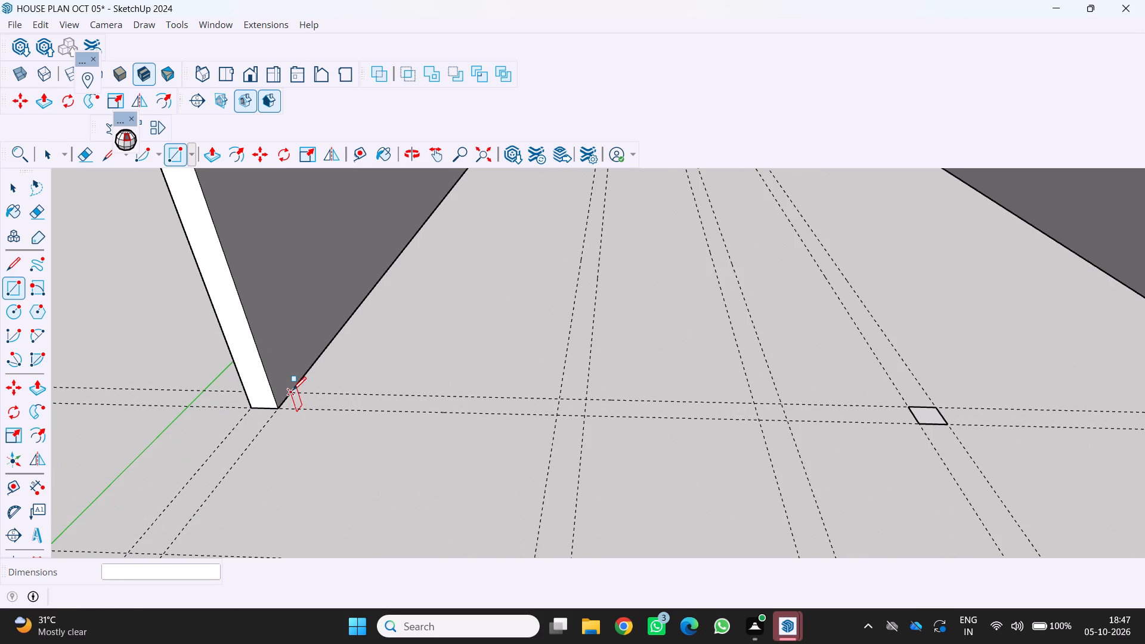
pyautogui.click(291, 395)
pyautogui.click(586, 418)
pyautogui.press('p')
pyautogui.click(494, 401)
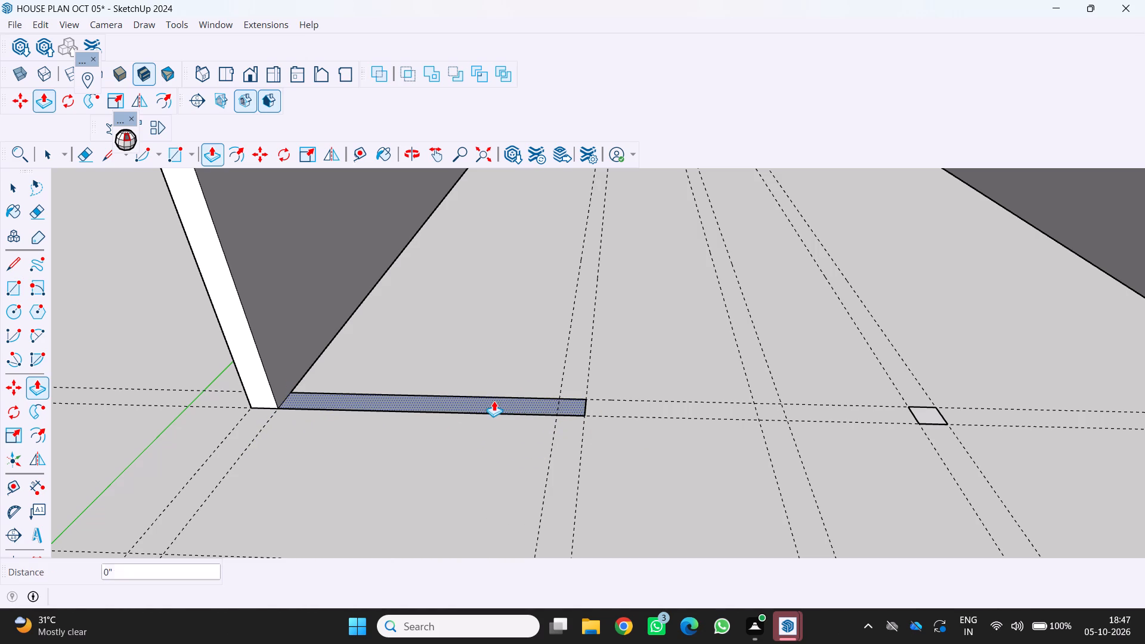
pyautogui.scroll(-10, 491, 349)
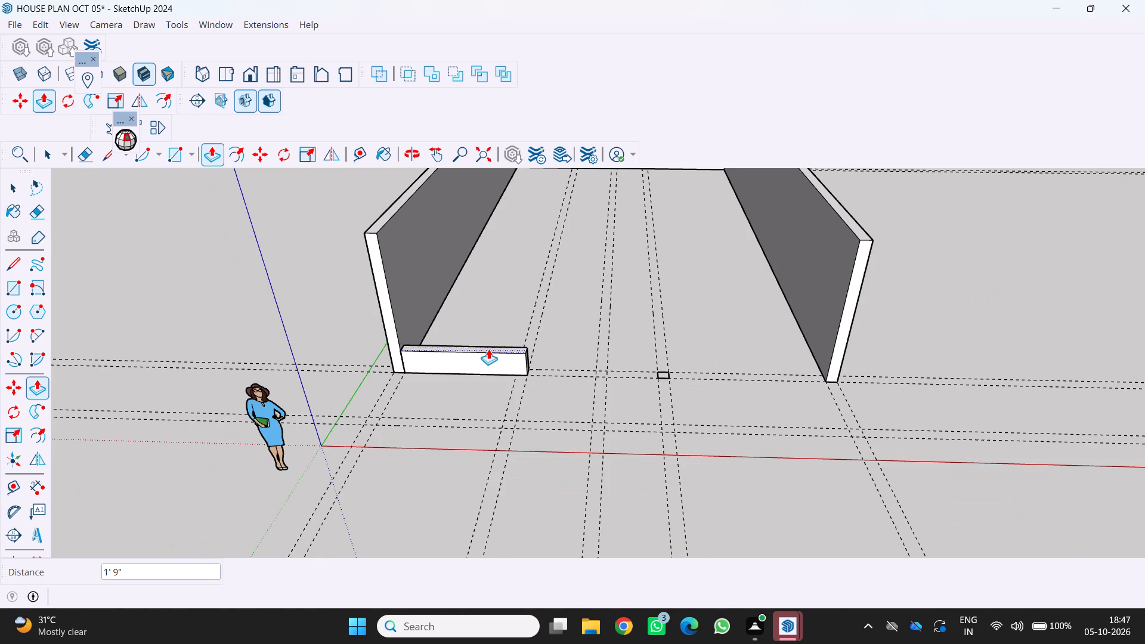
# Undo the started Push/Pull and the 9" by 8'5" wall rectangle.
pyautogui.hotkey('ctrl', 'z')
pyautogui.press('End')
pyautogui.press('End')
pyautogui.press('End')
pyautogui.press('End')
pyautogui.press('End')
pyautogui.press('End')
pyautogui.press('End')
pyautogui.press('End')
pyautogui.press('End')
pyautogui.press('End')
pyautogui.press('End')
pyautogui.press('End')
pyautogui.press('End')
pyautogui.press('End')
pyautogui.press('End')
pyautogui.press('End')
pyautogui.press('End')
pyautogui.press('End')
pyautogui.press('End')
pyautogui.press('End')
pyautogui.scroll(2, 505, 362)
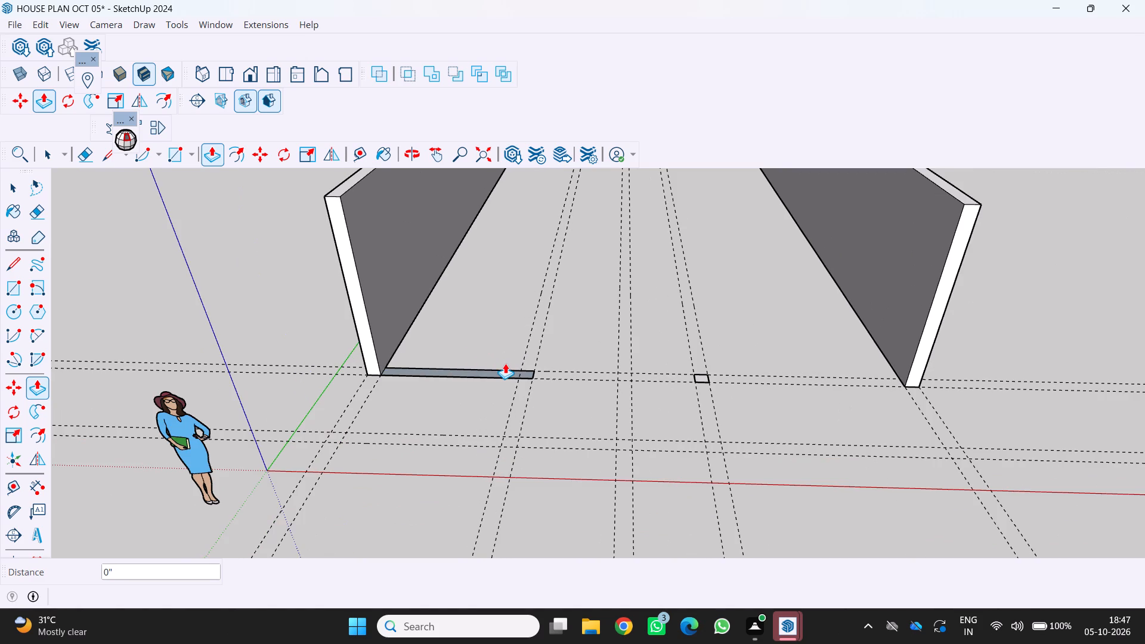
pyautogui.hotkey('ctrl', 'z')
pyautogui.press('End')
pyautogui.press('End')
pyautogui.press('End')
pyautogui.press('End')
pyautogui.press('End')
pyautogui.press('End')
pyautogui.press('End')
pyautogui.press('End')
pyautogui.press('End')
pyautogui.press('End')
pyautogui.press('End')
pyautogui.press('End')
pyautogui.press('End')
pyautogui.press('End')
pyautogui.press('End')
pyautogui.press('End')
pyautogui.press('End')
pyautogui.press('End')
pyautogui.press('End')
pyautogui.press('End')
# Draw 9" by 9" squares where the second cross-guide pair meets the first and second inner lengthwise guide pairs from the green axis.
pyautogui.scroll(4, 505, 363)
pyautogui.press('r')
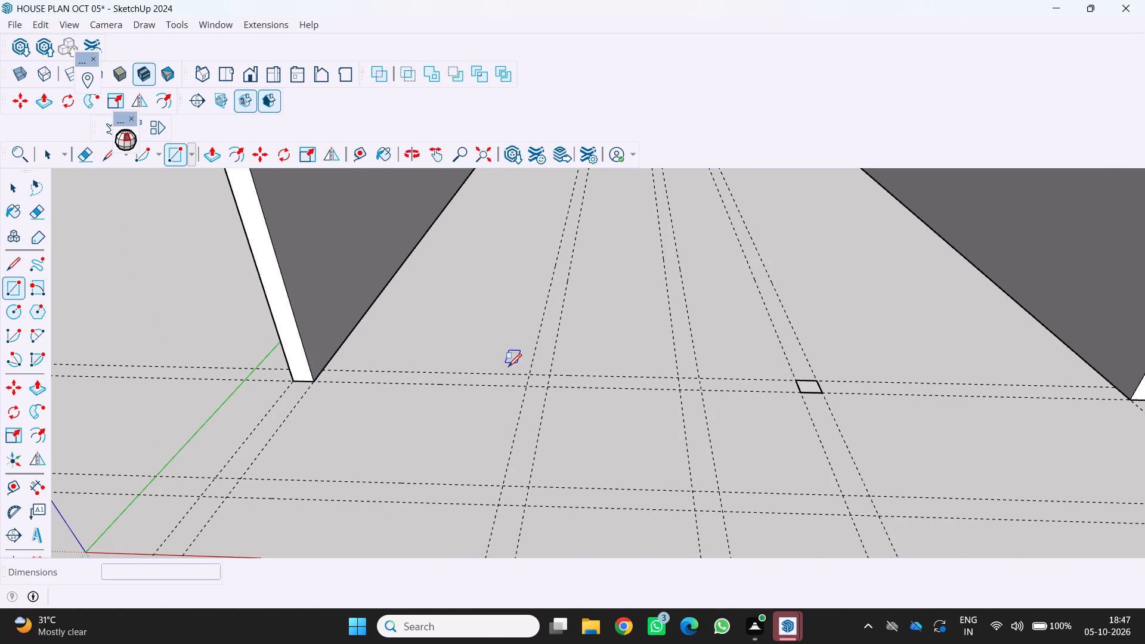
pyautogui.click(533, 374)
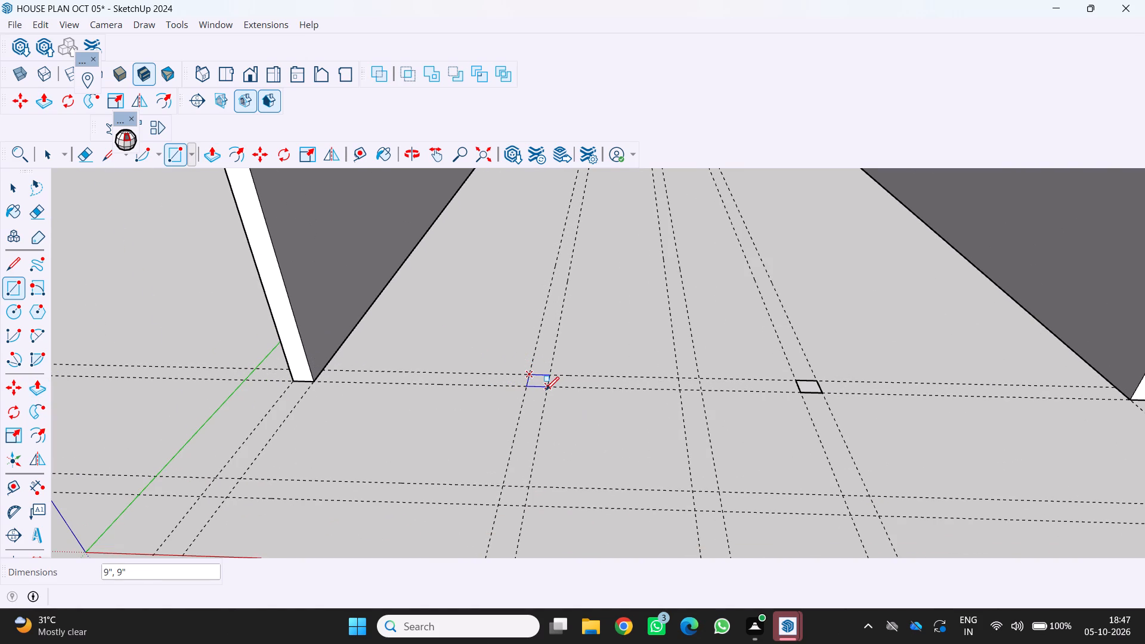
pyautogui.click(546, 390)
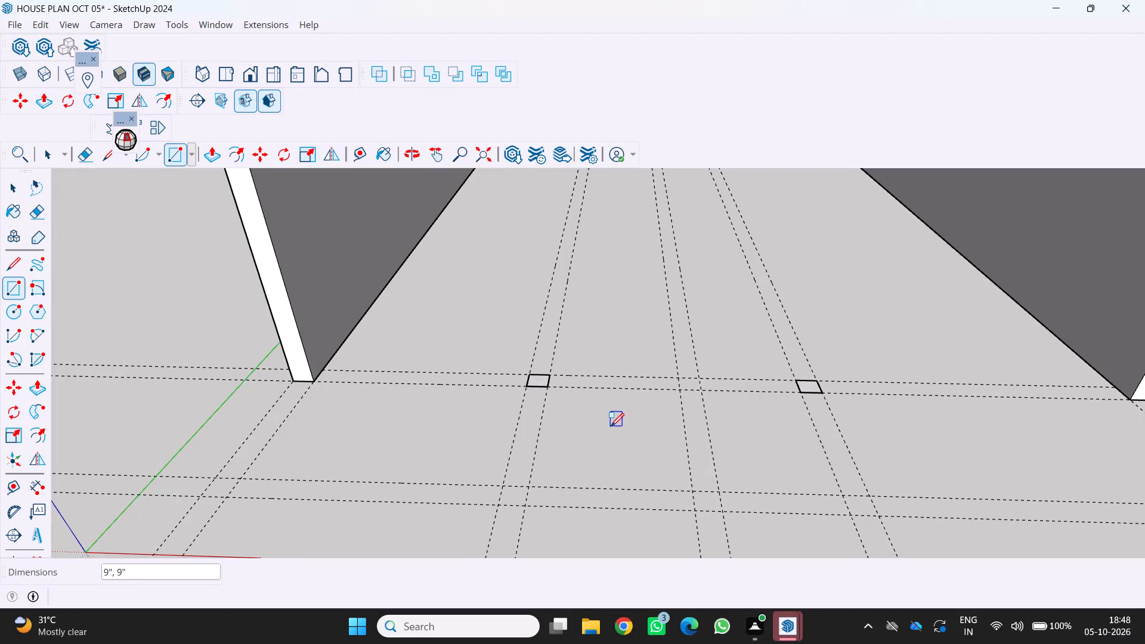
pyautogui.click(676, 379)
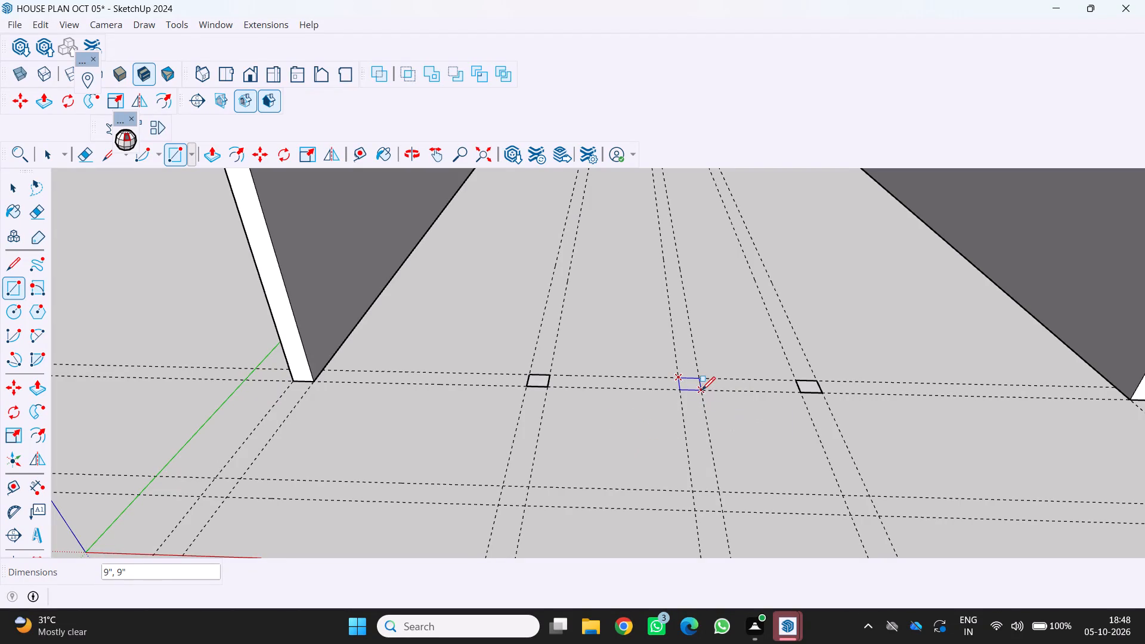
pyautogui.click(702, 390)
# Push/Pull the middle 9" square on the second cross-guide pair up 10' to form a column.
pyautogui.scroll(-3, 630, 404)
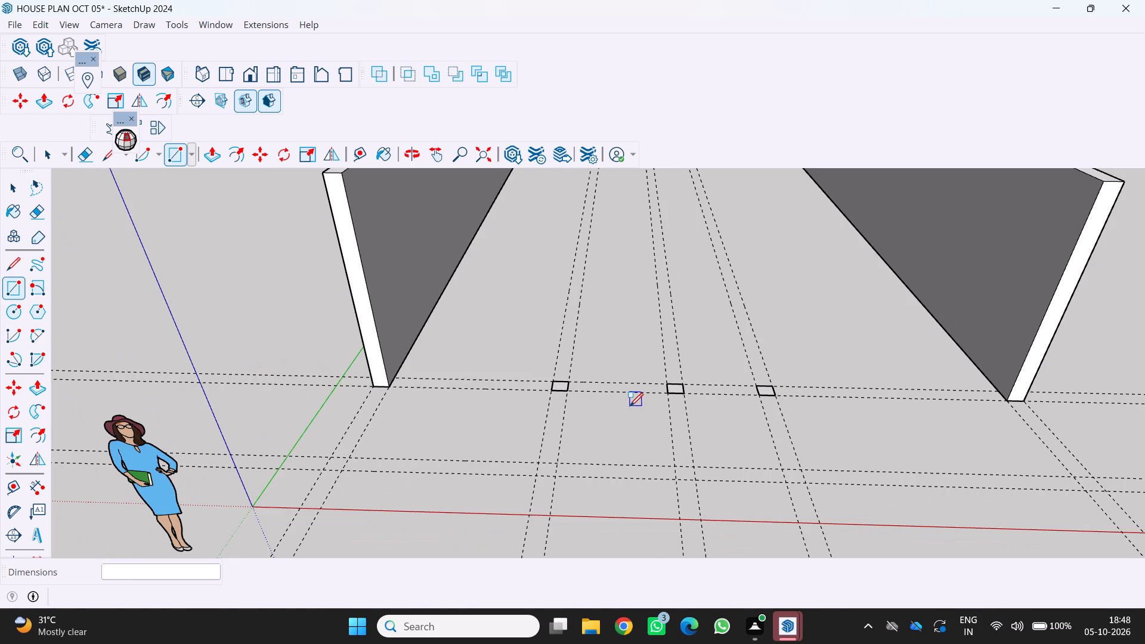
pyautogui.scroll(-8, 633, 395)
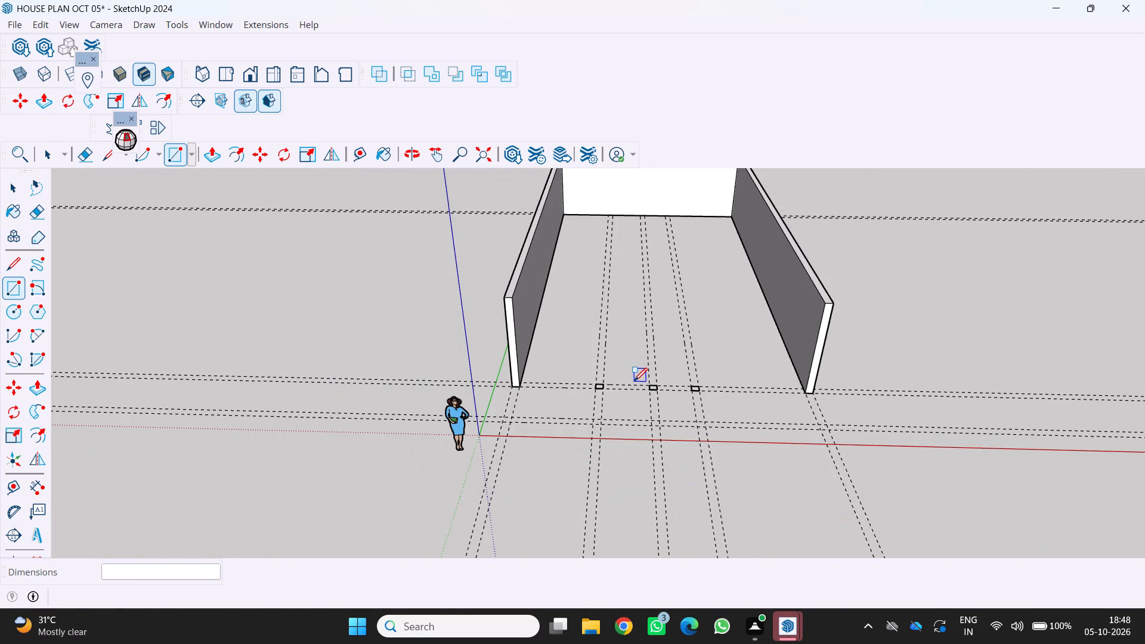
pyautogui.scroll(5, 606, 394)
pyautogui.press('p')
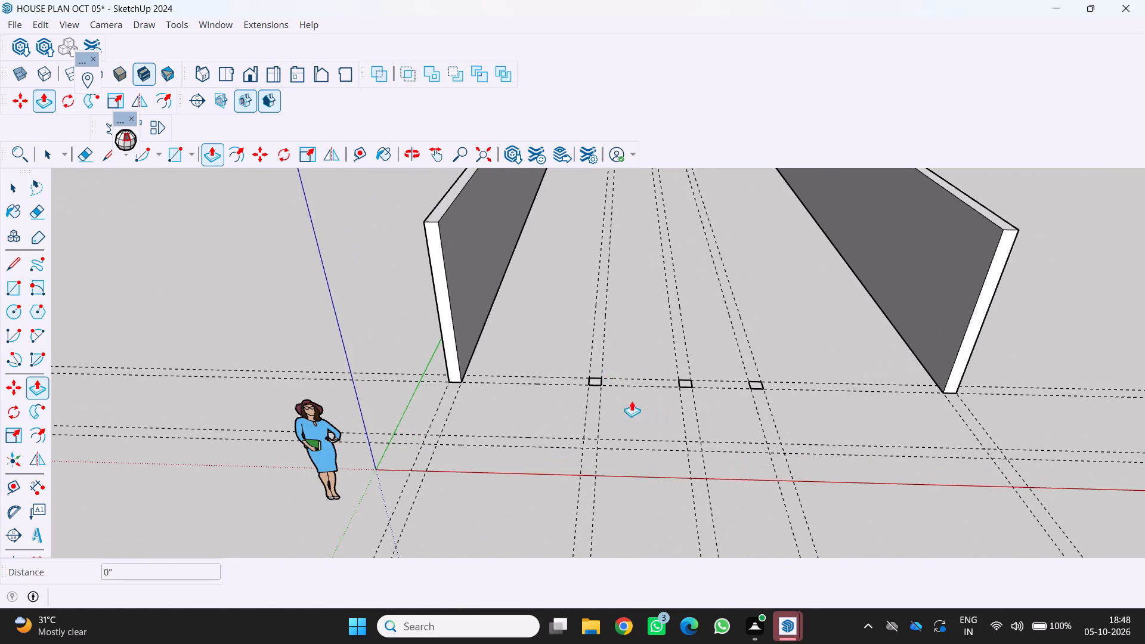
pyautogui.scroll(3, 636, 397)
pyautogui.scroll(6, 697, 385)
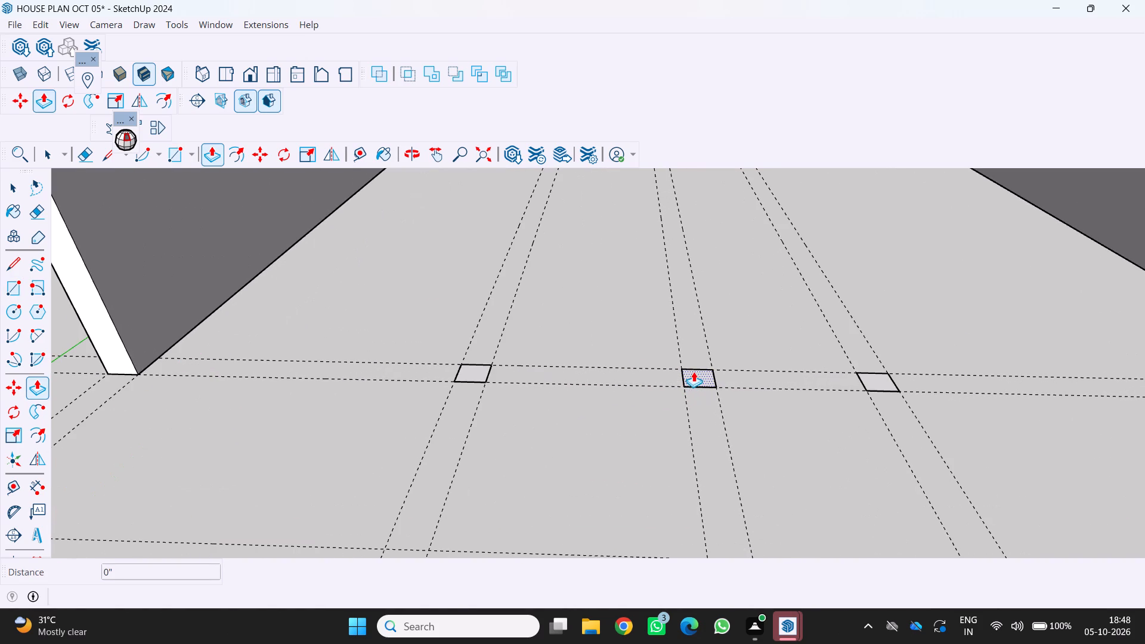
pyautogui.click(692, 370)
pyautogui.scroll(-6, 704, 274)
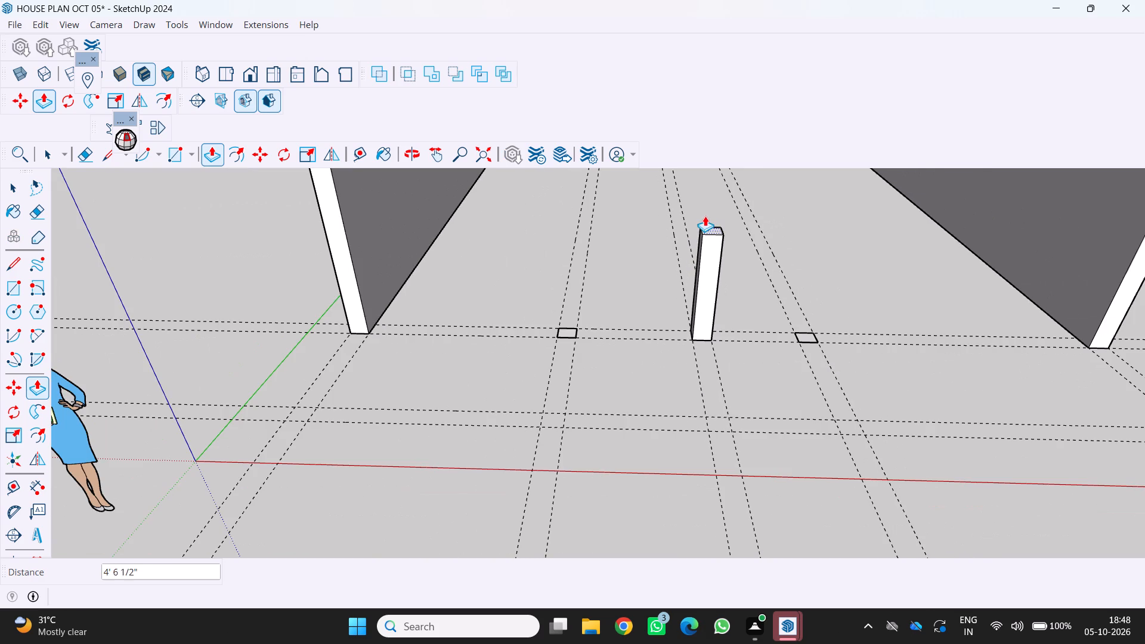
pyautogui.write("10'")
pyautogui.press('Return')
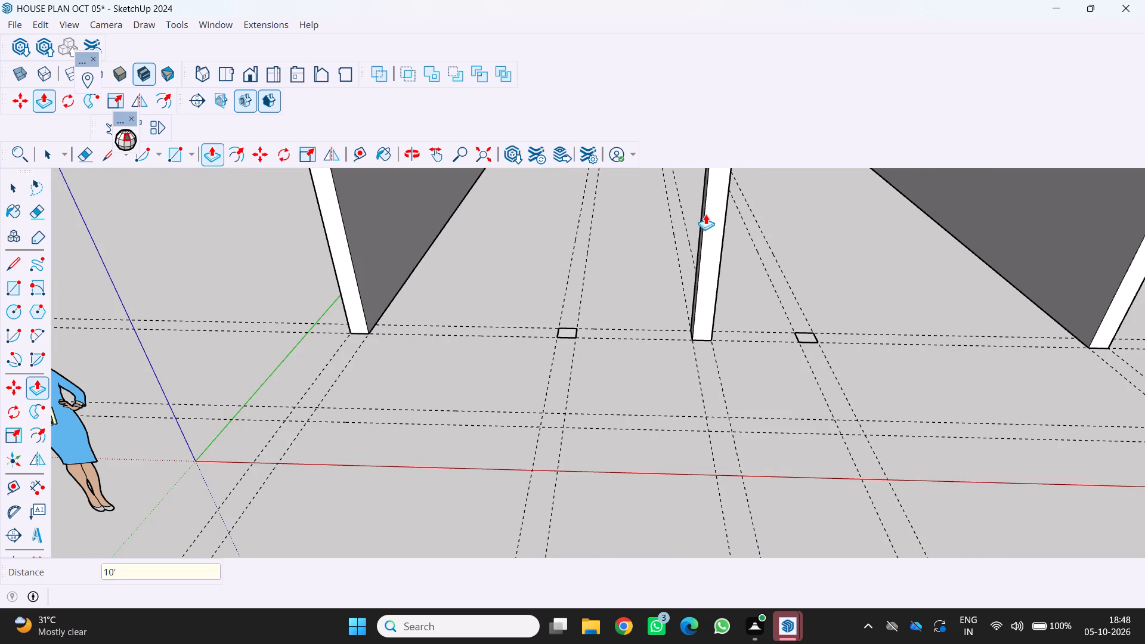
# Inspect the raised middle column and the two flat 9" squares between the open ends of the side walls.
pyautogui.scroll(-12, 705, 214)
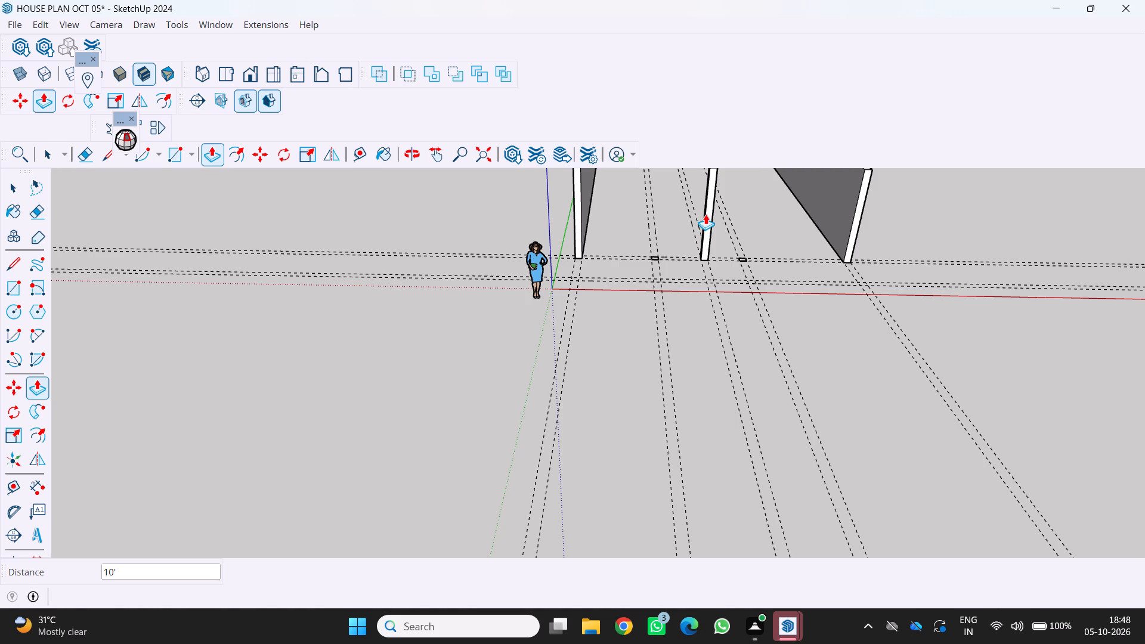
pyautogui.scroll(-8, 705, 214)
pyautogui.moveTo(710, 215); pyautogui.dragTo(691, 308, button='middle')
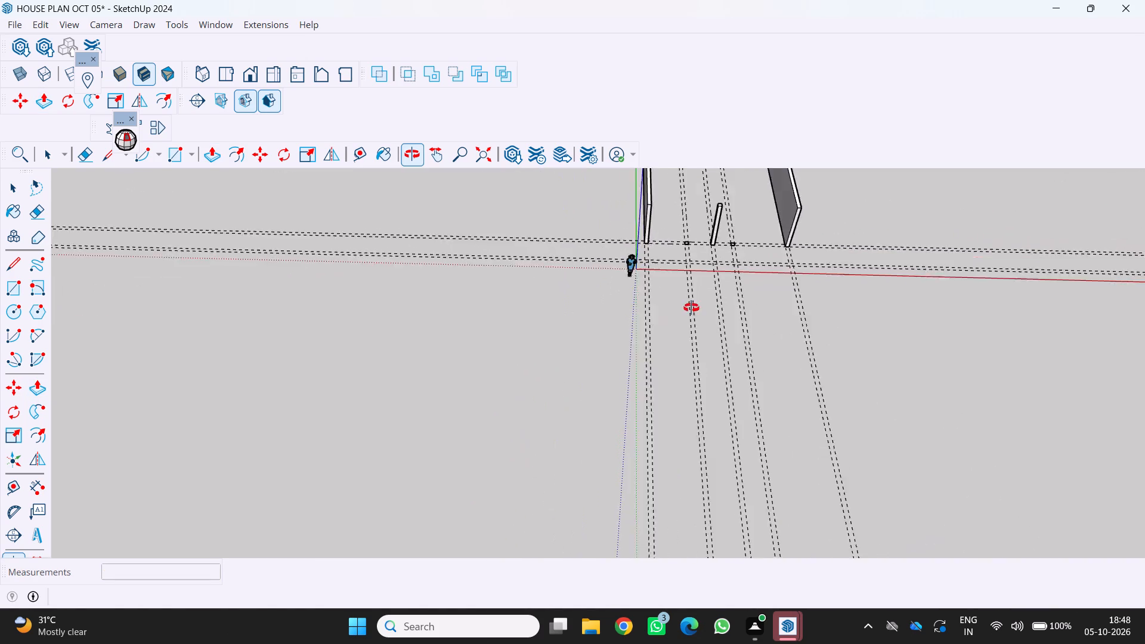
pyautogui.moveTo(691, 308); pyautogui.dragTo(664, 312, button='middle')
pyautogui.scroll(6, 734, 276)
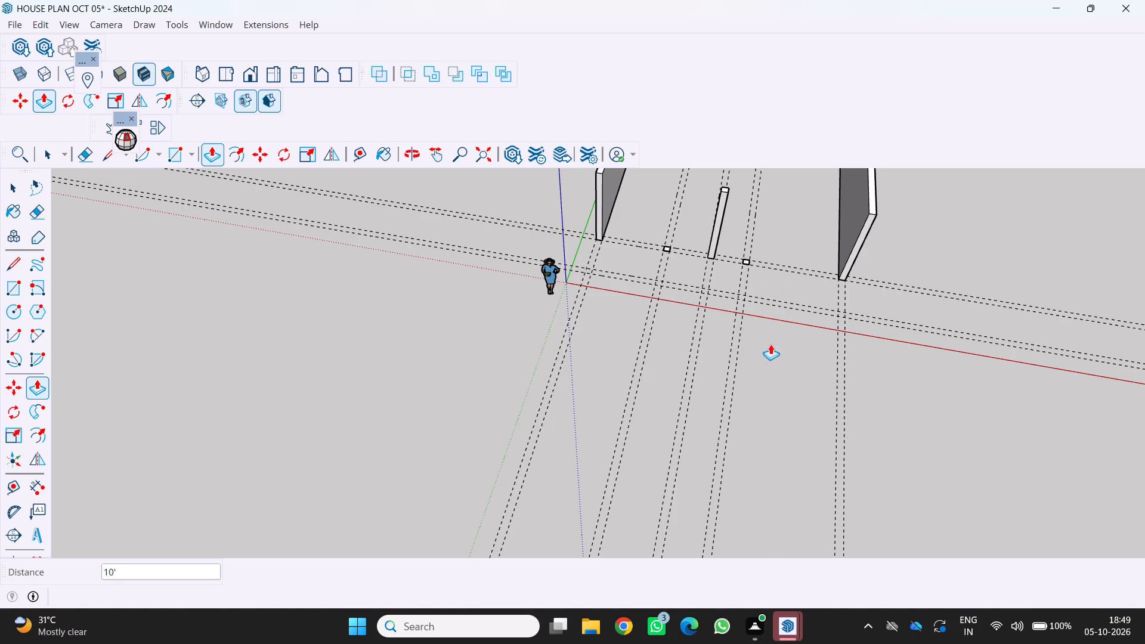
pyautogui.scroll(6, 733, 249)
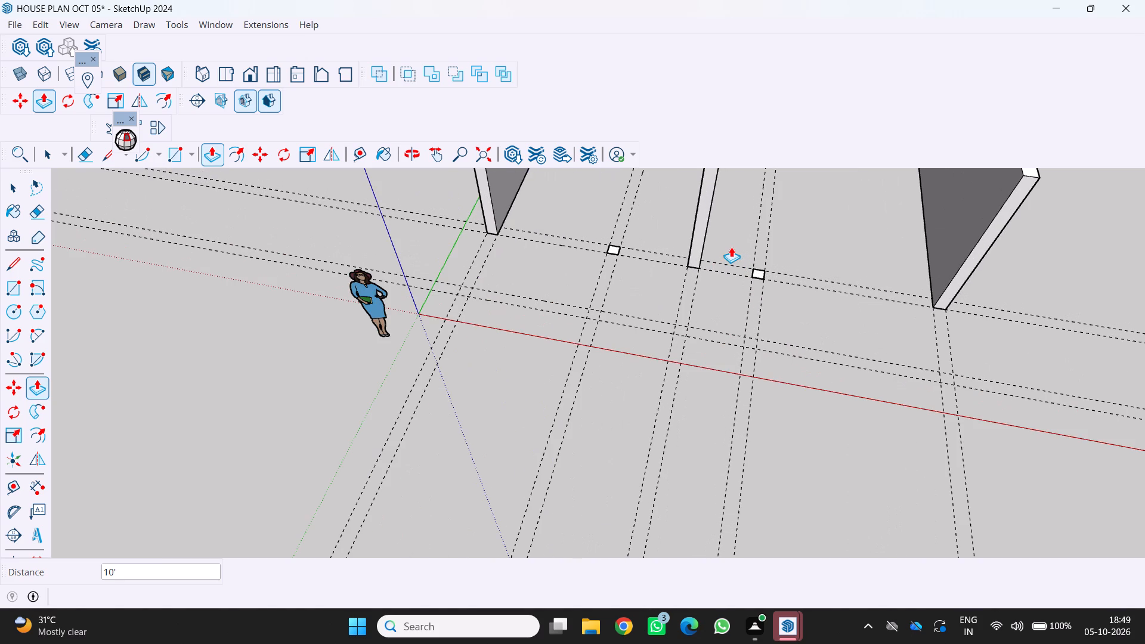
pyautogui.scroll(-3, 731, 247)
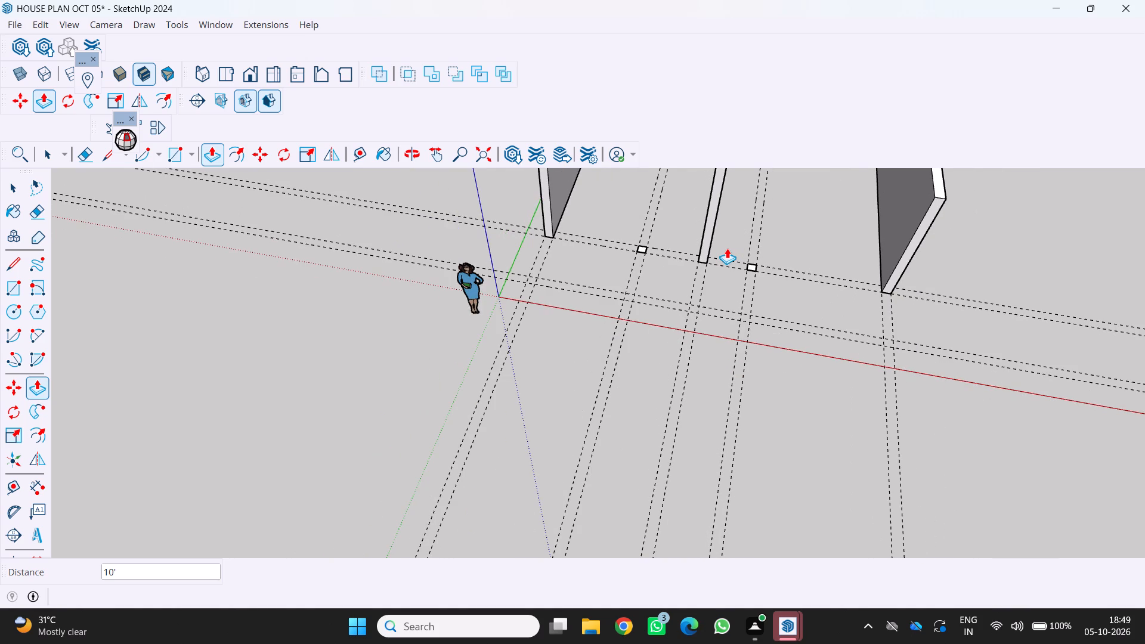
pyautogui.scroll(-4, 727, 248)
pyautogui.scroll(1, 727, 248)
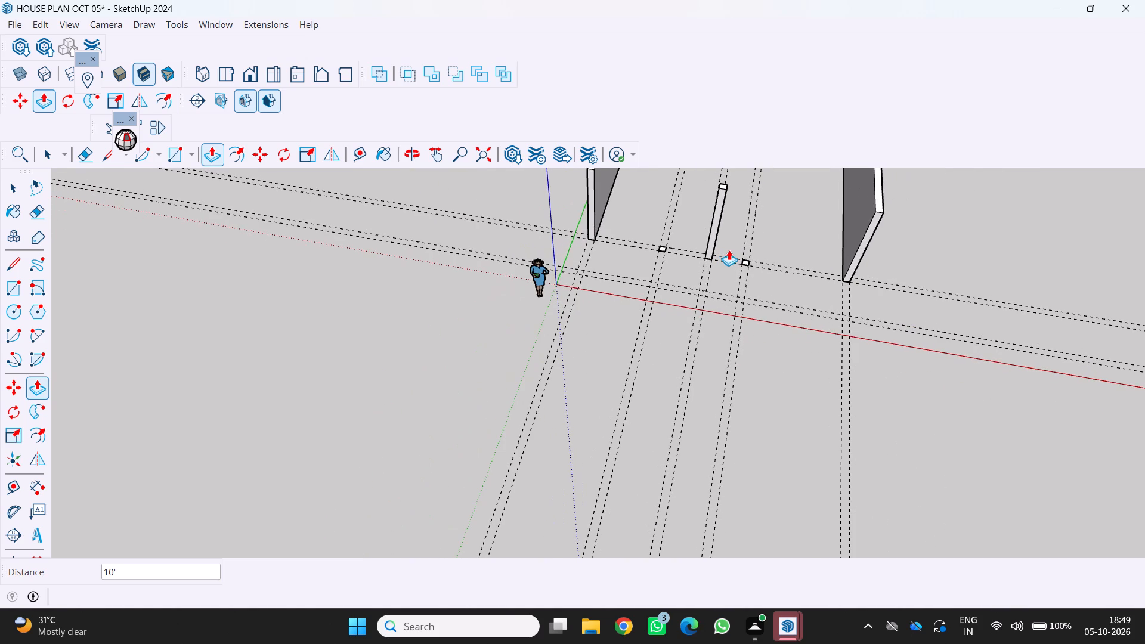
pyautogui.scroll(2, 768, 241)
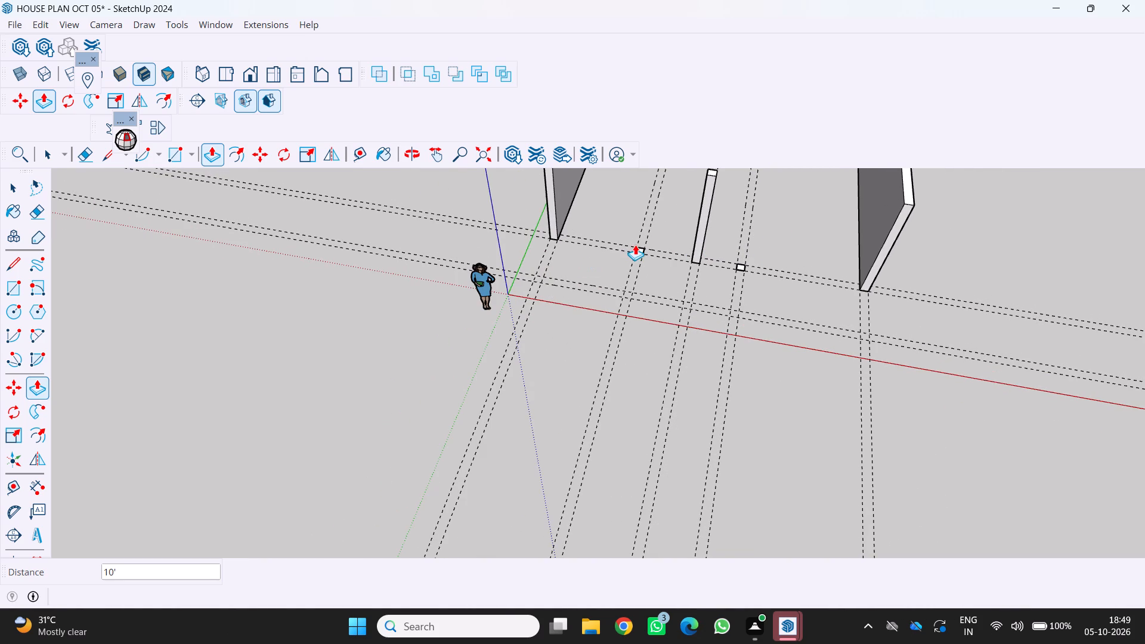
pyautogui.scroll(1, 632, 241)
pyautogui.moveTo(632, 241); pyautogui.dragTo(645, 226, button='middle')
pyautogui.scroll(-5, 646, 226)
pyautogui.moveTo(635, 227); pyautogui.dragTo(671, 141, button='middle')
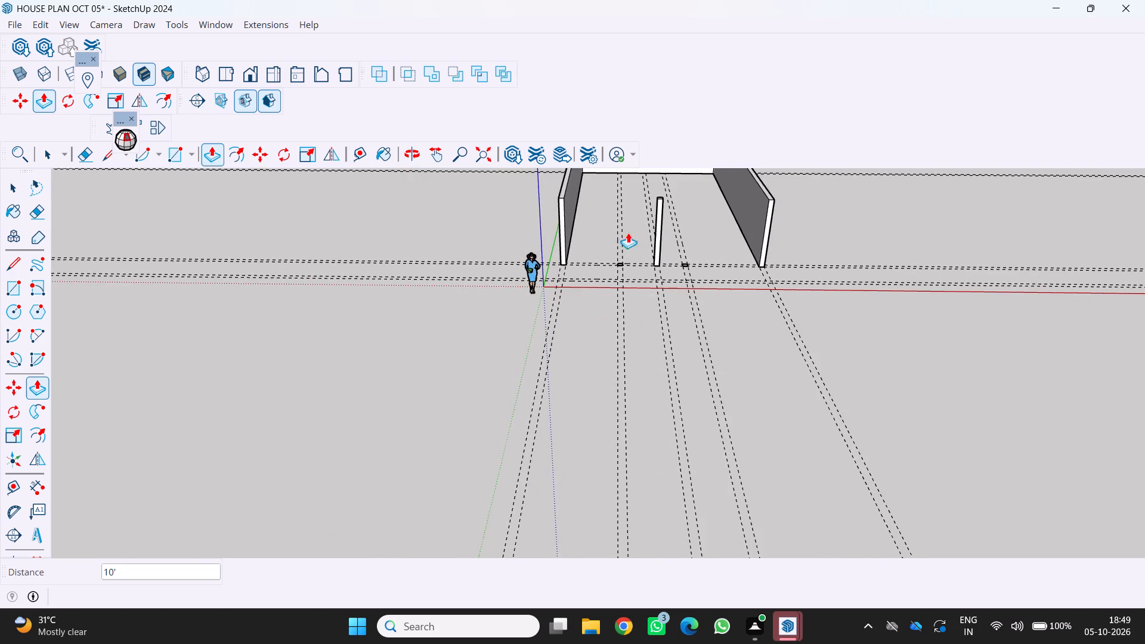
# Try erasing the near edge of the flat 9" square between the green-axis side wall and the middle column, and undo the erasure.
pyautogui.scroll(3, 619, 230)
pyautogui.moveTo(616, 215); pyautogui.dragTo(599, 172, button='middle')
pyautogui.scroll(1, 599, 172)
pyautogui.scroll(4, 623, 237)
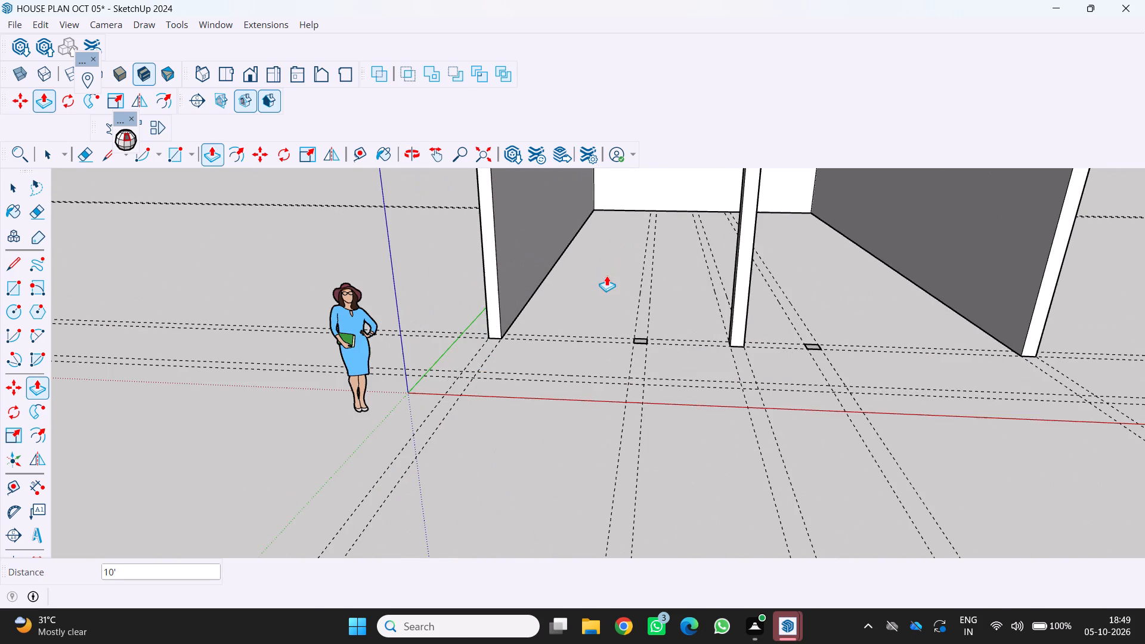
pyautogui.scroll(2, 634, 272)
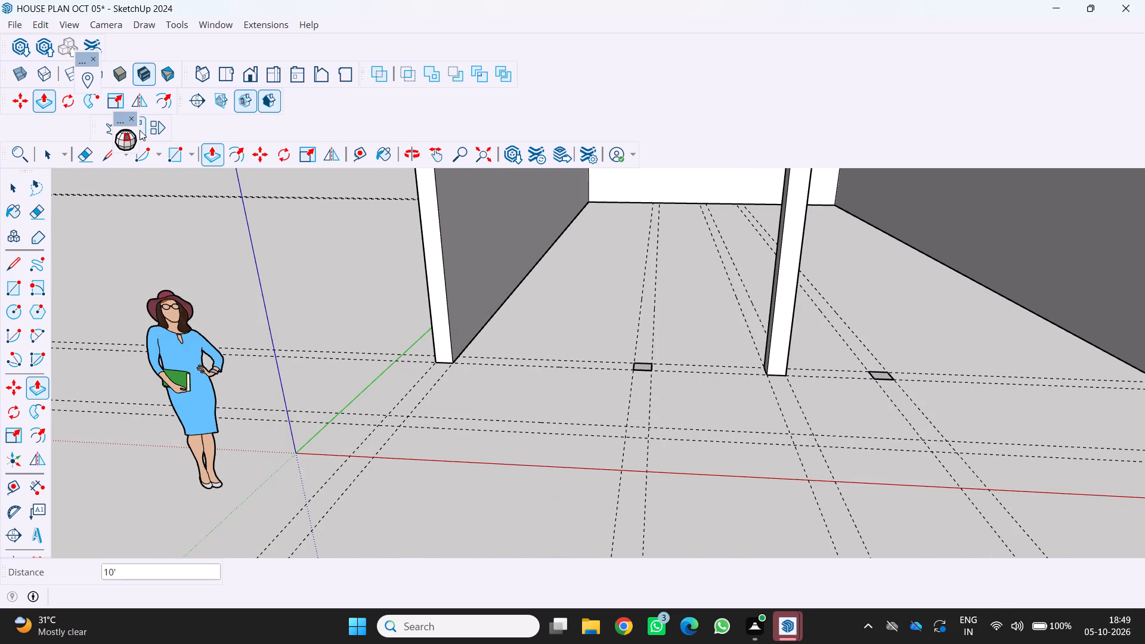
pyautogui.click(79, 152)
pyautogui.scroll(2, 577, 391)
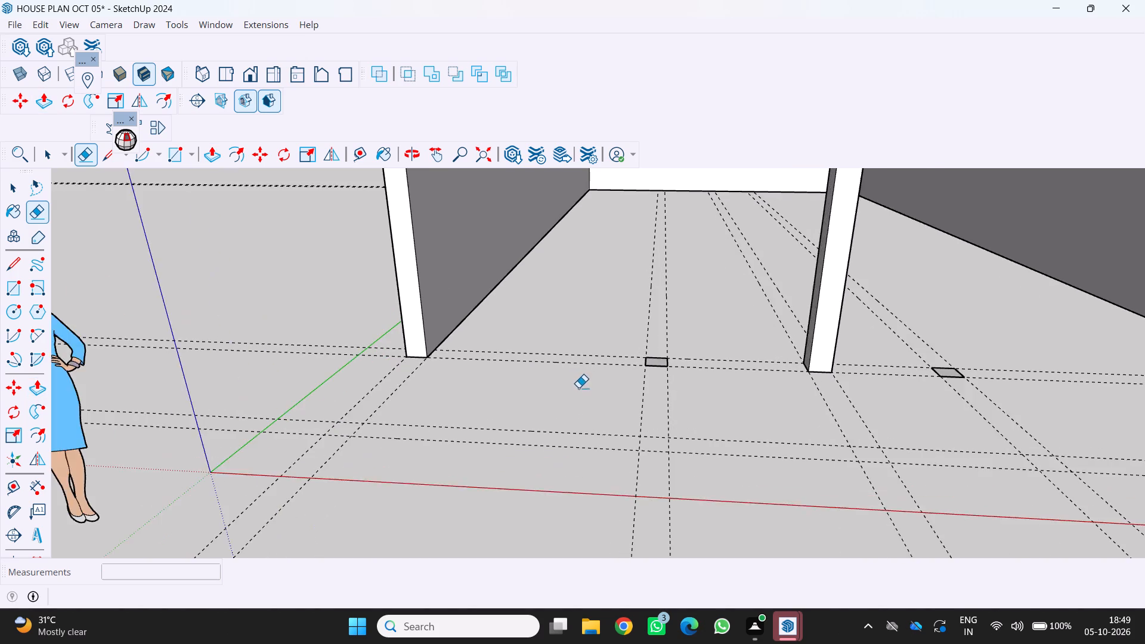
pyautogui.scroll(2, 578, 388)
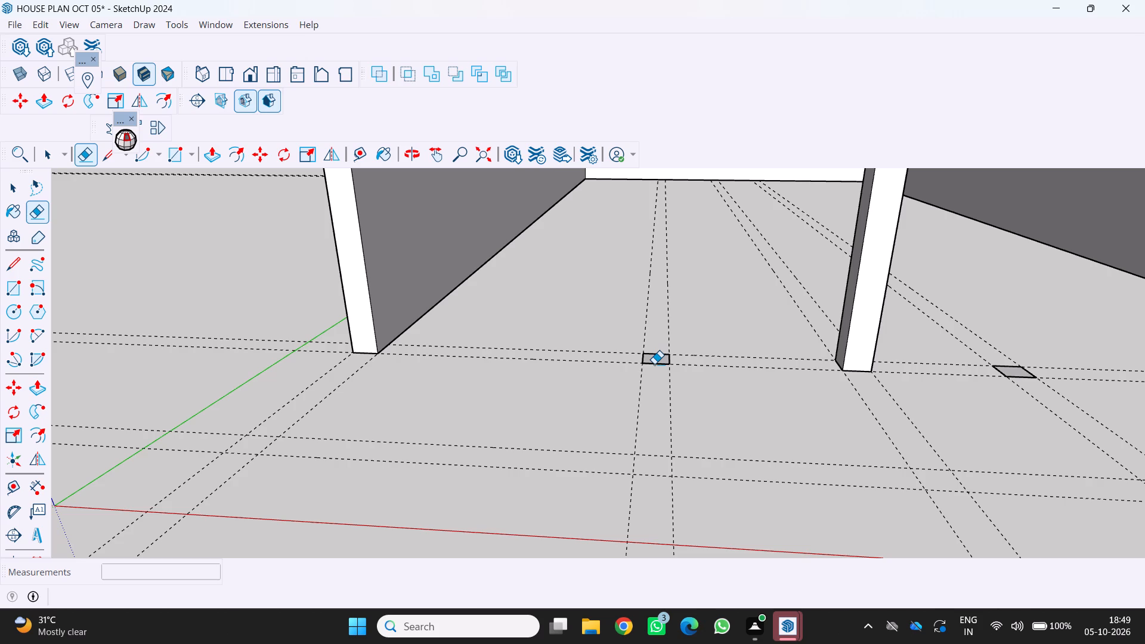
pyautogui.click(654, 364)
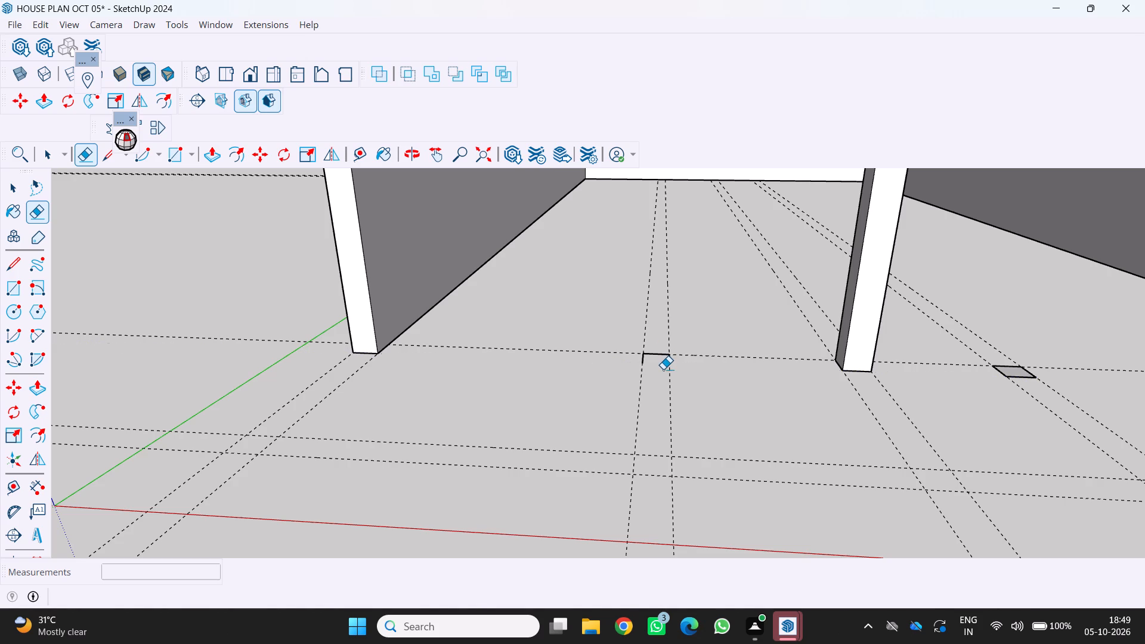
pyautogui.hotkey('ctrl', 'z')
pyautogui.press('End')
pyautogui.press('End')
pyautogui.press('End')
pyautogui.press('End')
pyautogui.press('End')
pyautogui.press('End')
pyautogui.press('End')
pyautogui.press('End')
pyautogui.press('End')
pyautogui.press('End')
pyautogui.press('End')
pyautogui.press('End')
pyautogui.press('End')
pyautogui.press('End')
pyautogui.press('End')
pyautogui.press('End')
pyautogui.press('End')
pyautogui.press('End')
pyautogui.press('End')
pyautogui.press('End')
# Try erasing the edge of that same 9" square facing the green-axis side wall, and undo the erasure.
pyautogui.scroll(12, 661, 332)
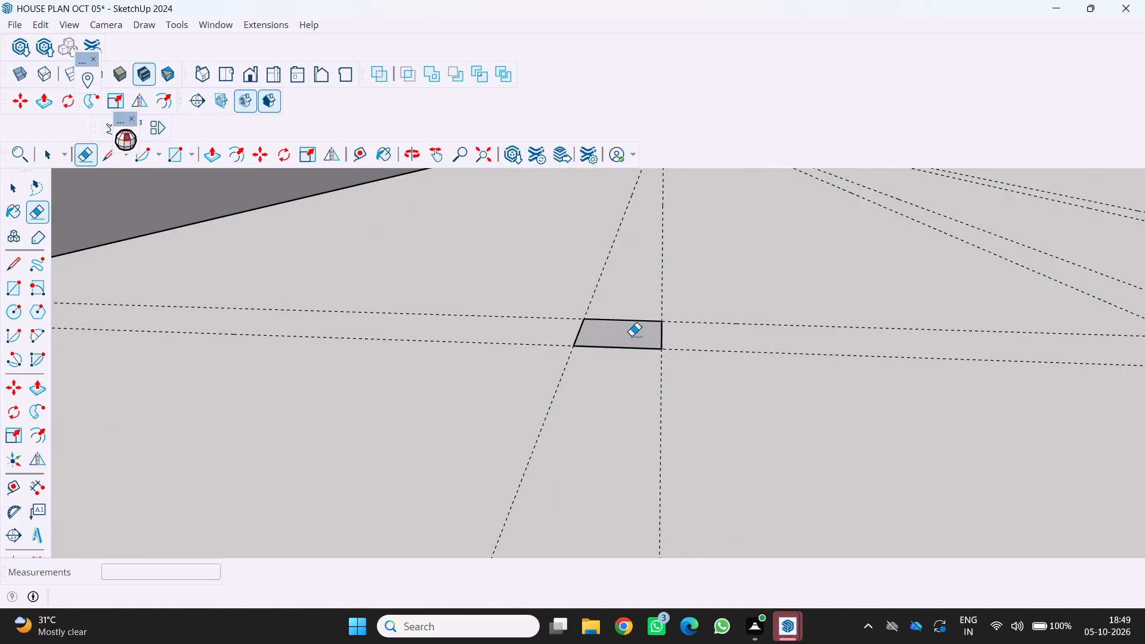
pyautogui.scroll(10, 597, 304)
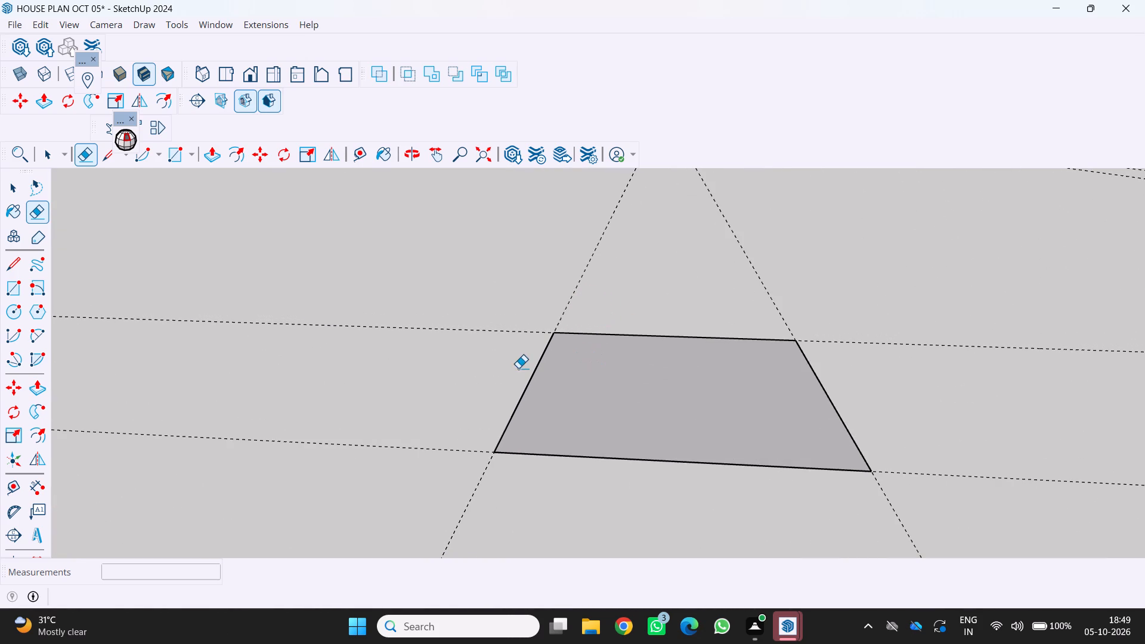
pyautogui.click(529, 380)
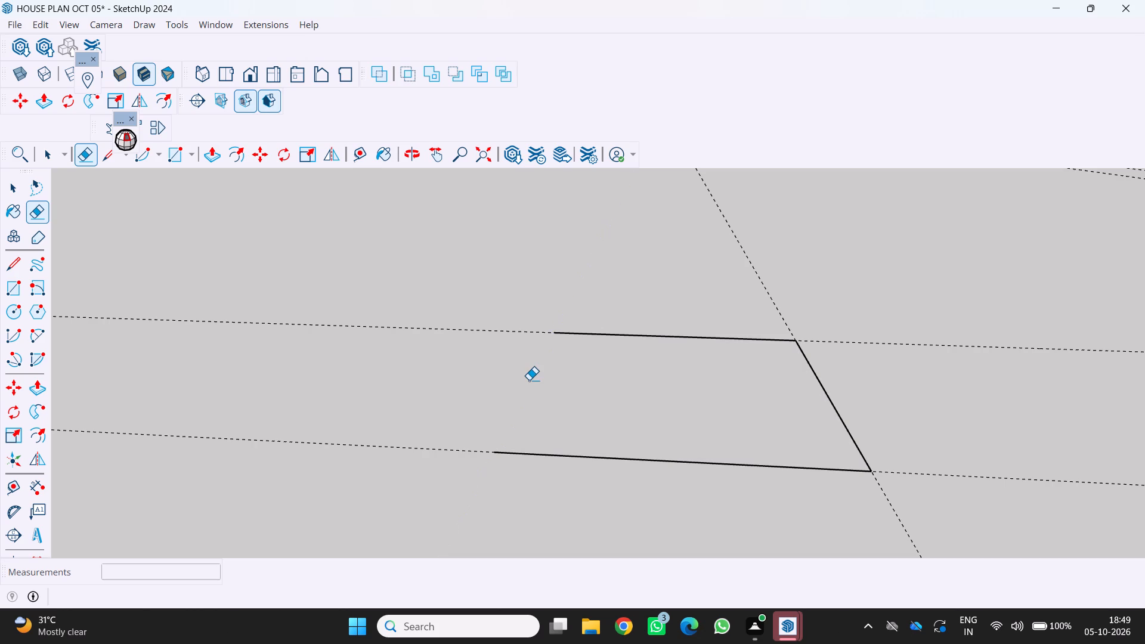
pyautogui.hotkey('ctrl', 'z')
# Draw a 5'5" by 9" rectangle from the middle column's base to the outer corner of the flat square nearer the green axis.
pyautogui.scroll(5, 740, 485)
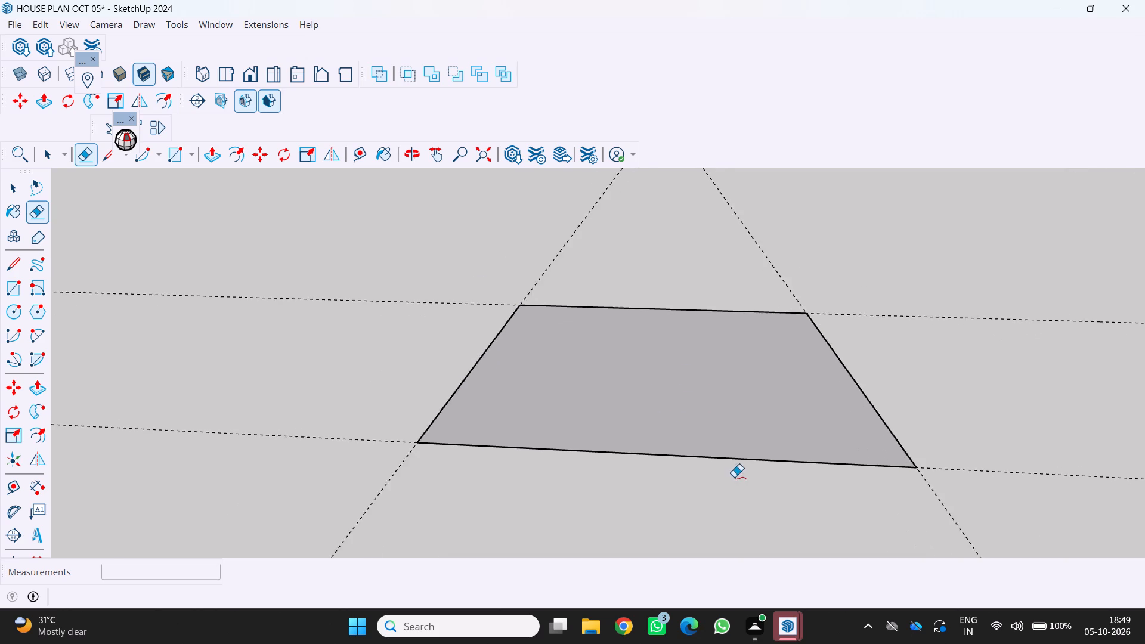
pyautogui.scroll(4, 734, 477)
pyautogui.scroll(13, 1075, 497)
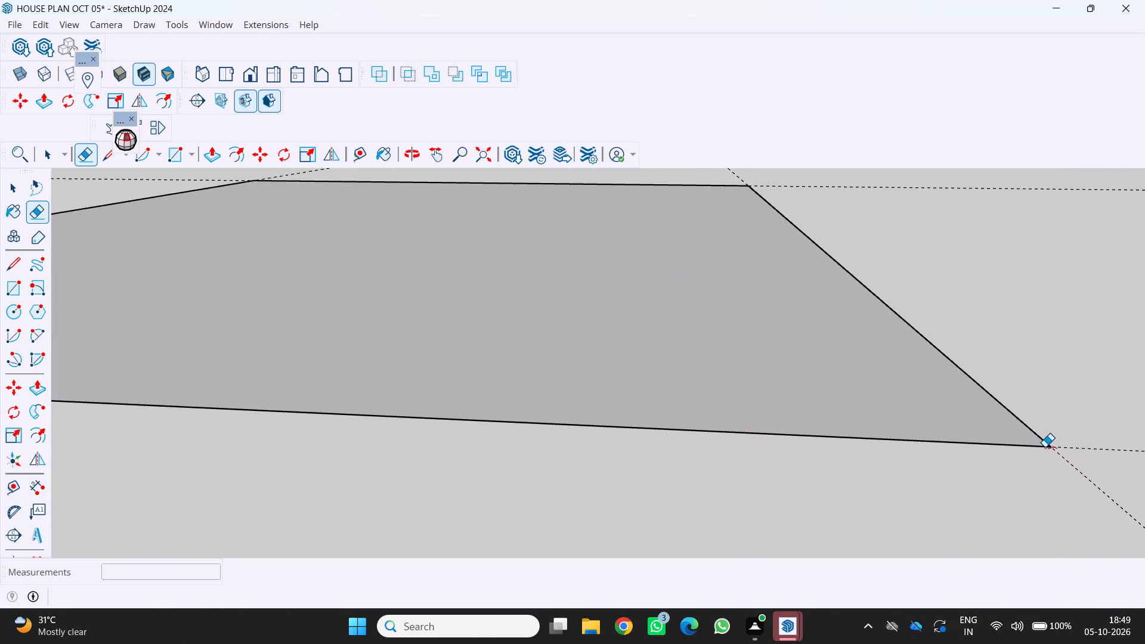
pyautogui.scroll(3, 1045, 447)
pyautogui.scroll(-20, 1045, 447)
pyautogui.scroll(-6, 1045, 447)
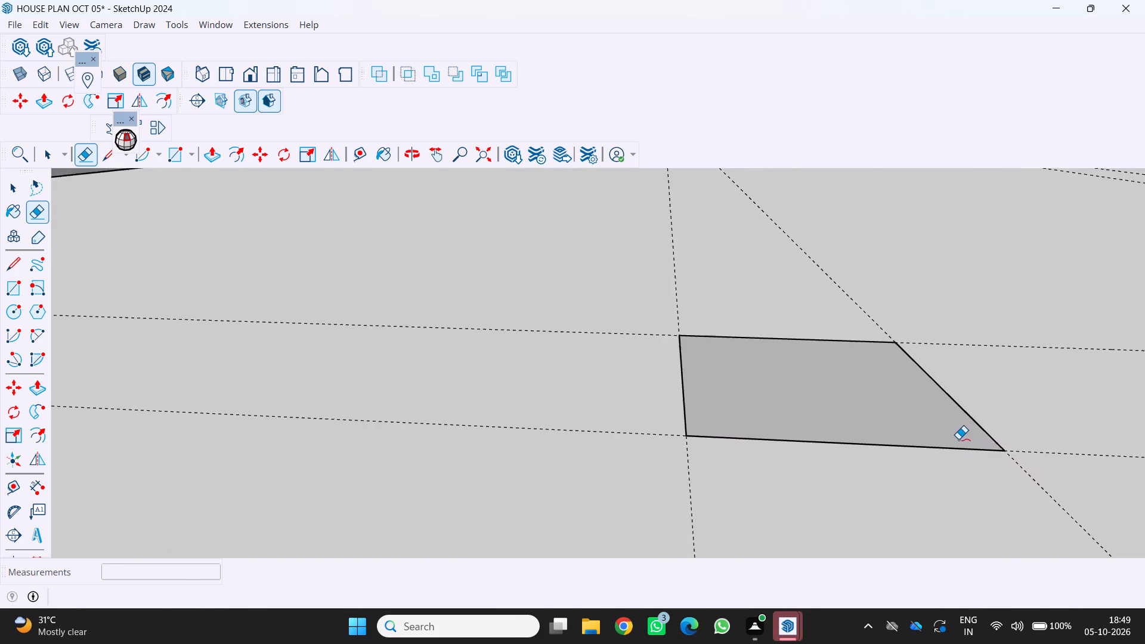
pyautogui.scroll(-17, 958, 439)
pyautogui.moveTo(945, 438); pyautogui.dragTo(847, 411, button='middle')
pyautogui.scroll(-13, 847, 411)
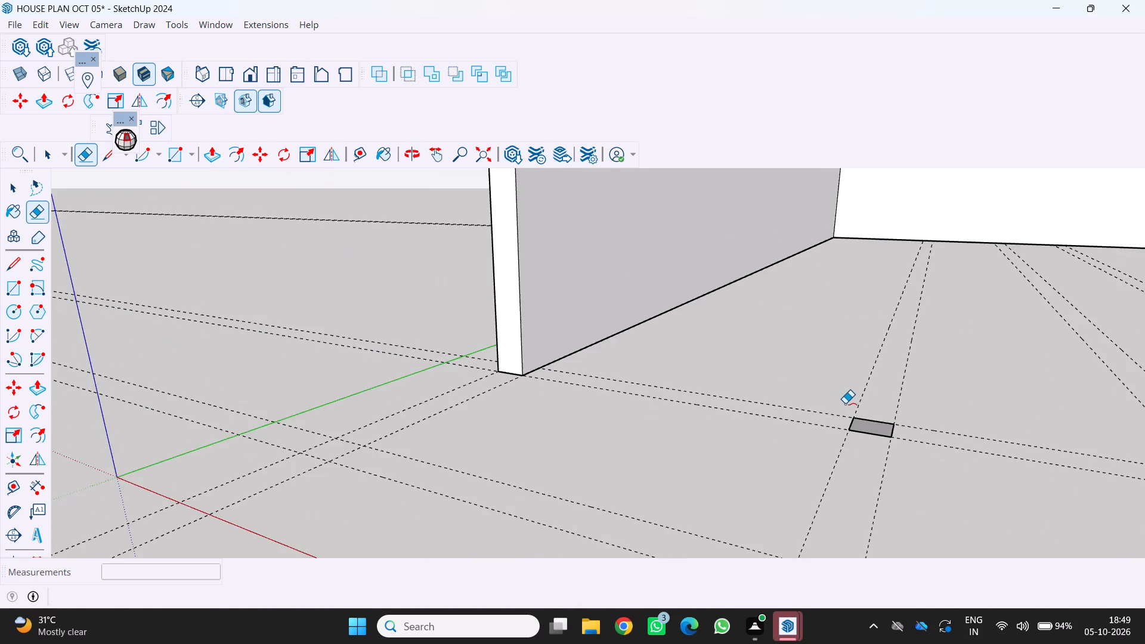
pyautogui.scroll(-2, 845, 403)
pyautogui.press('r')
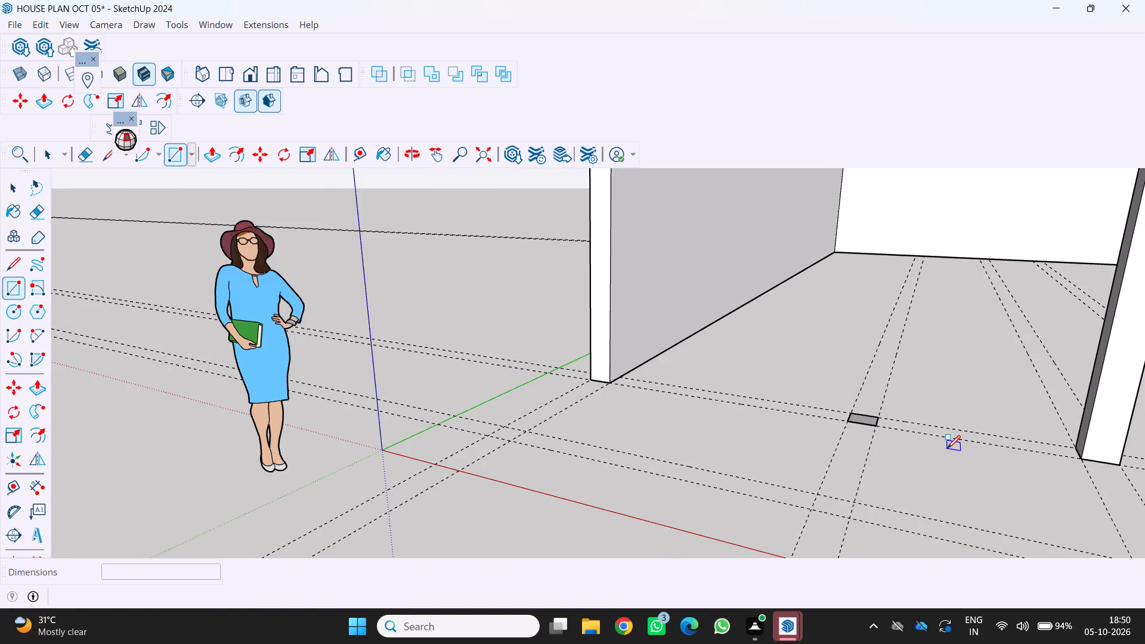
pyautogui.scroll(2, 947, 448)
pyautogui.scroll(6, 1087, 447)
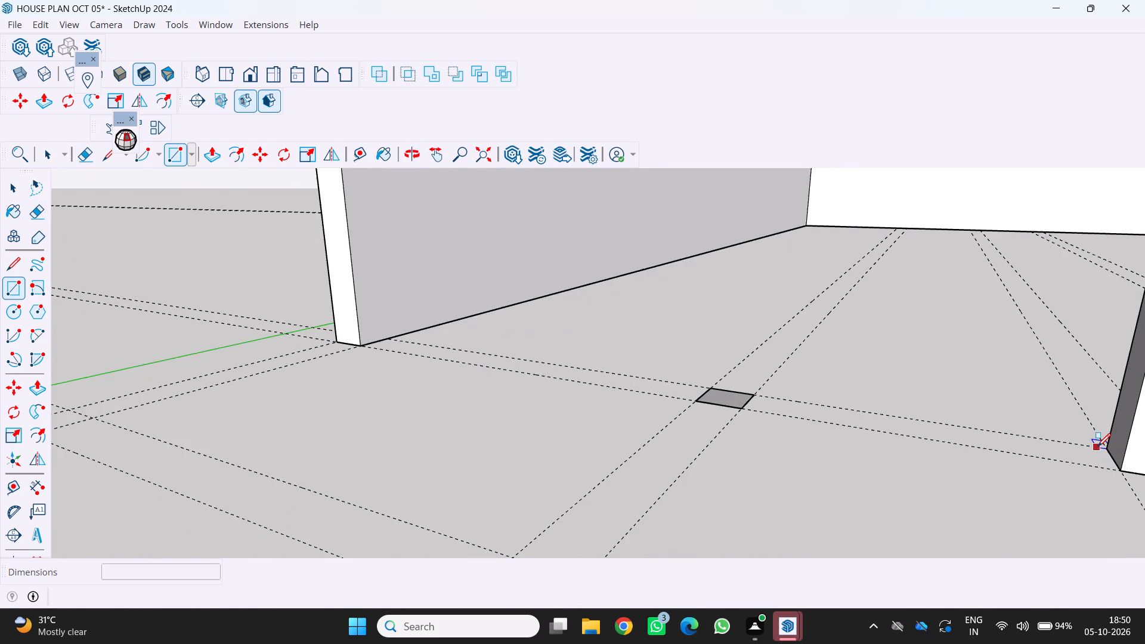
pyautogui.click(1105, 448)
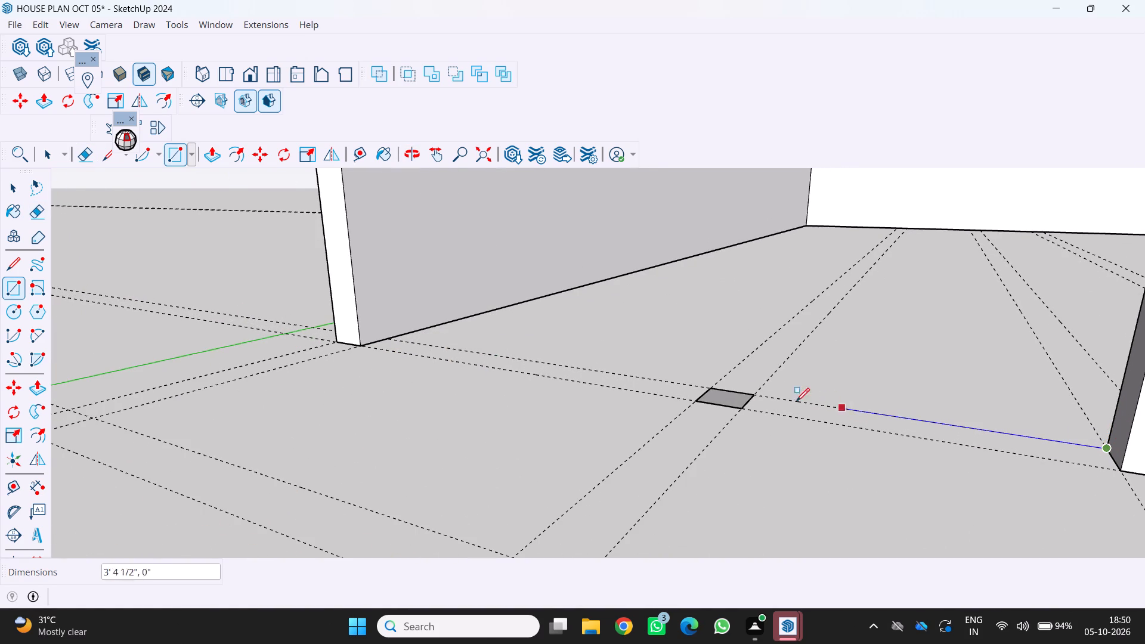
pyautogui.click(697, 402)
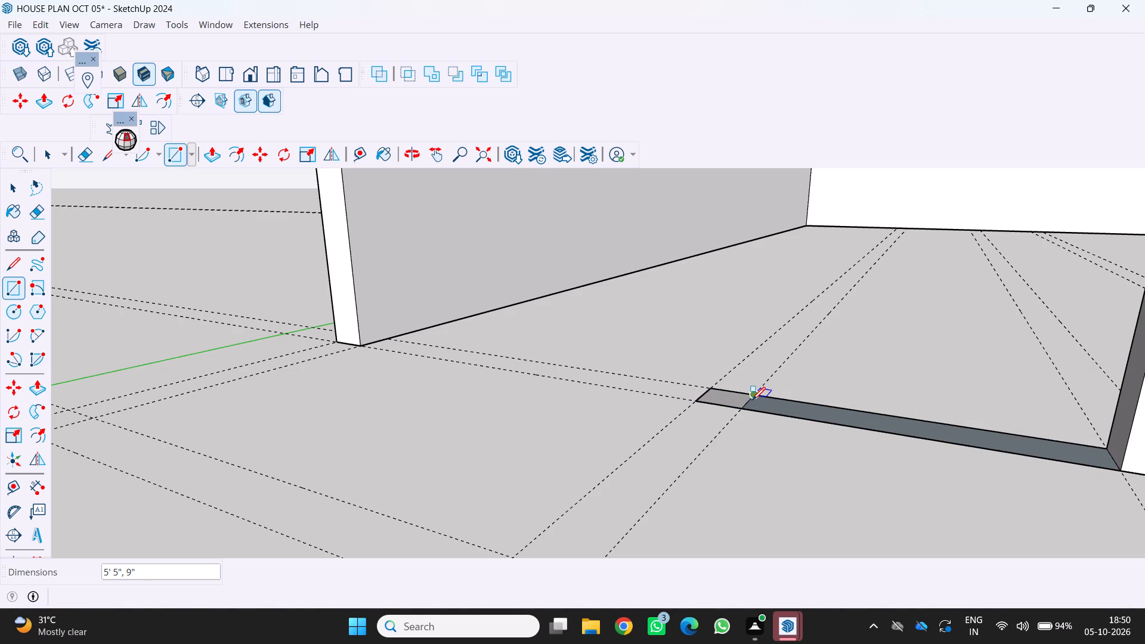
# Erase the edge dividing the 9" square from the rest of the 5'5" strip.
pyautogui.scroll(3, 745, 413)
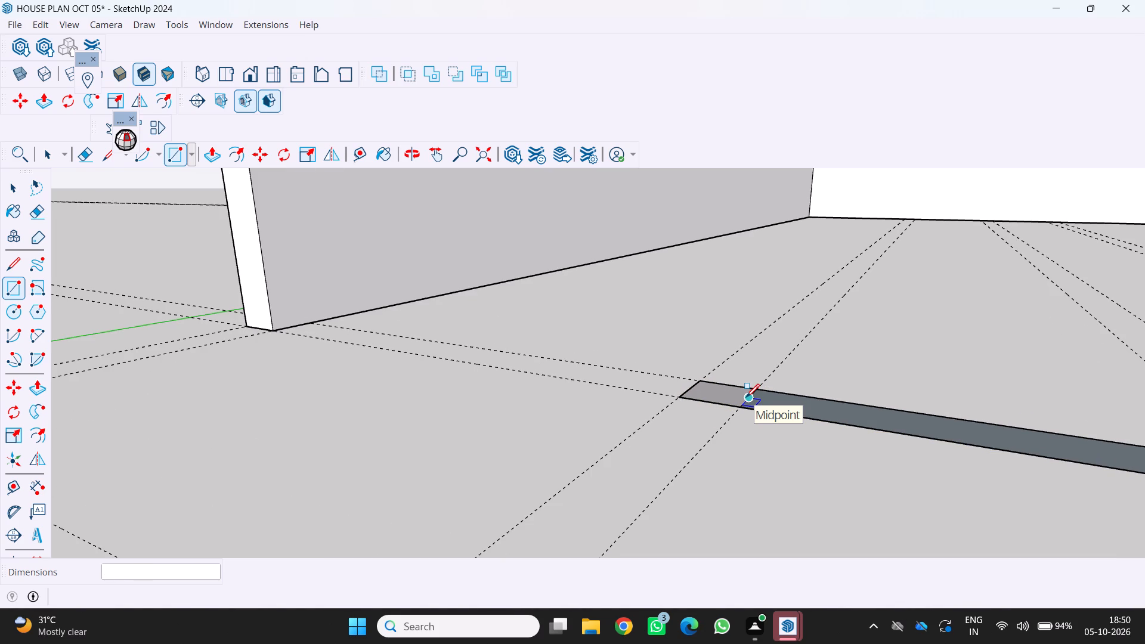
pyautogui.press('e')
pyautogui.scroll(2, 746, 397)
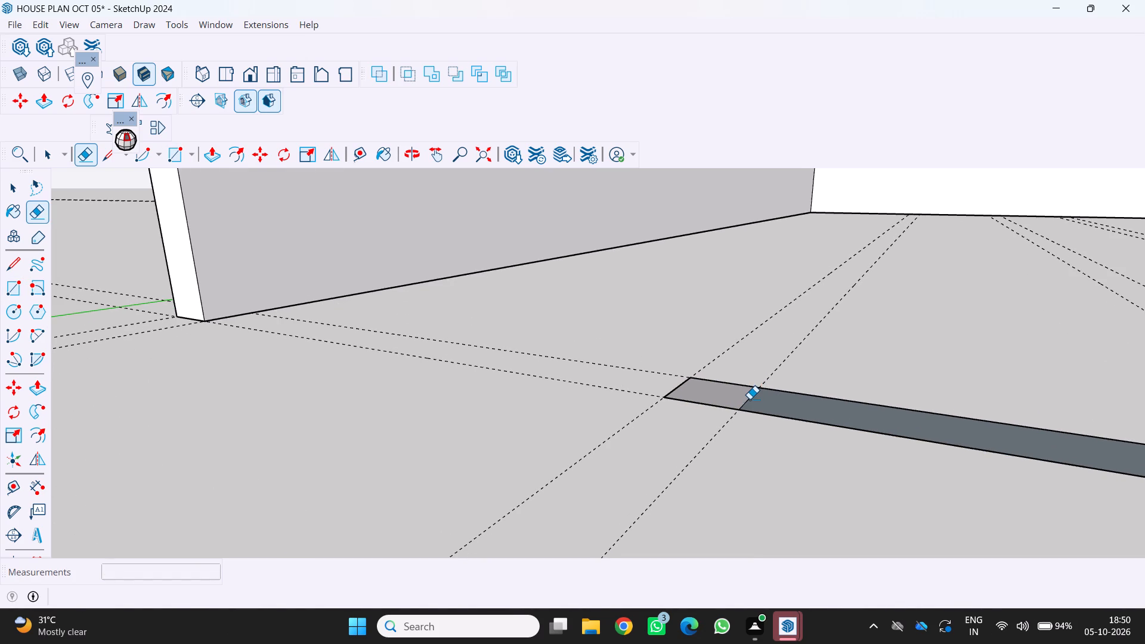
pyautogui.click(750, 399)
# Push/Pull the 5'5" by 9" strip beside the middle column up 10' to form a wall.
pyautogui.scroll(-12, 750, 399)
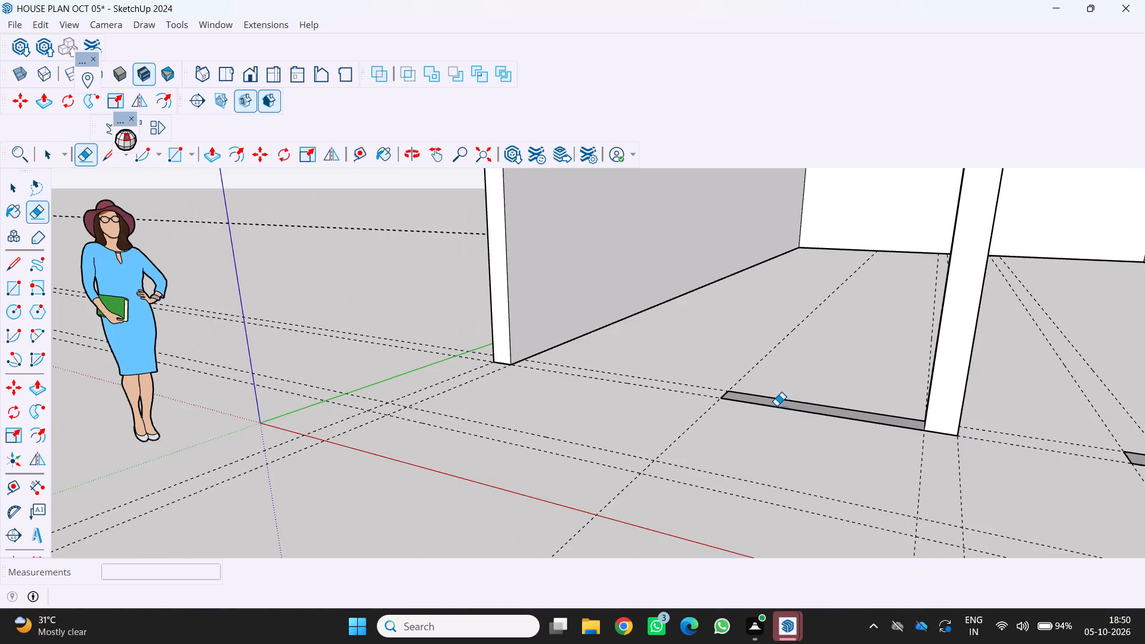
pyautogui.press('p')
pyautogui.click(811, 402)
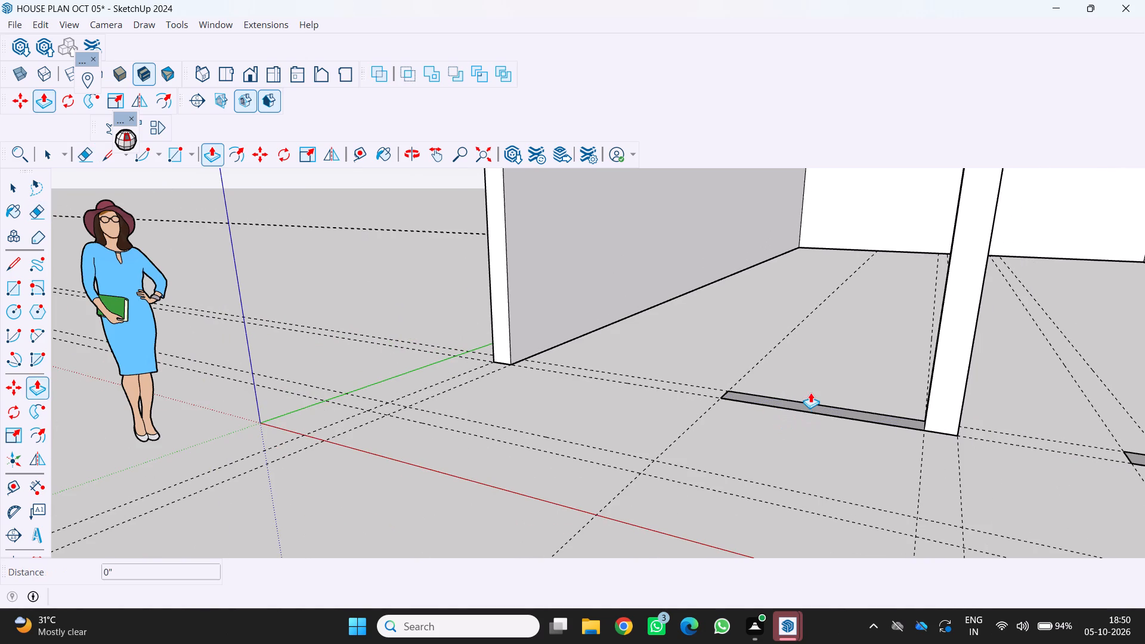
pyautogui.click(808, 404)
pyautogui.scroll(-5, 869, 237)
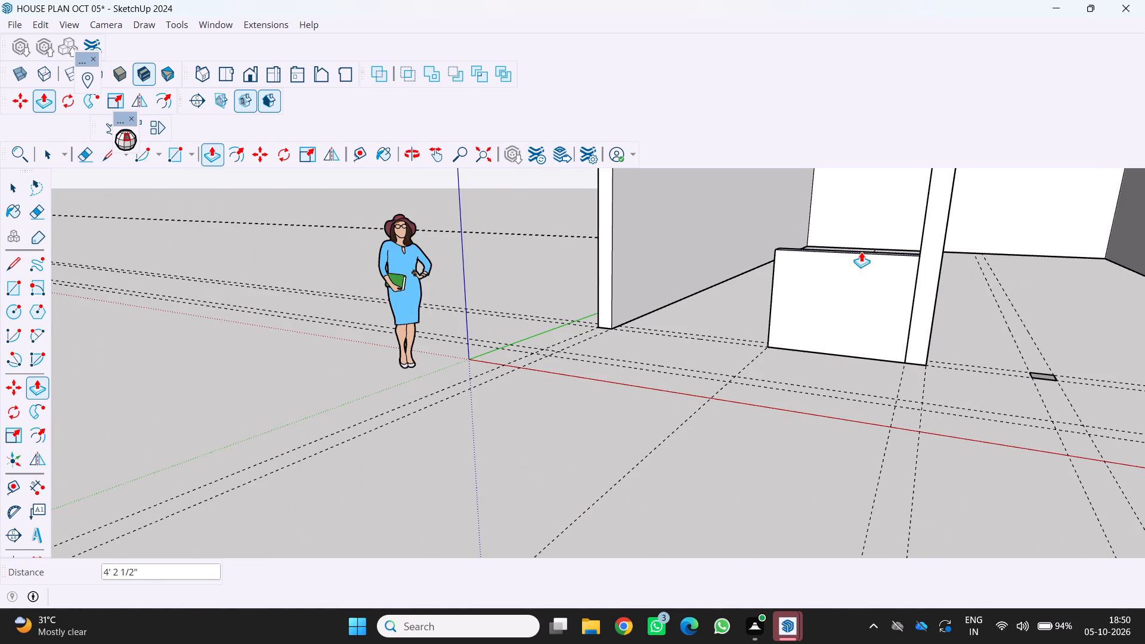
pyautogui.write("10'")
pyautogui.press('Return')
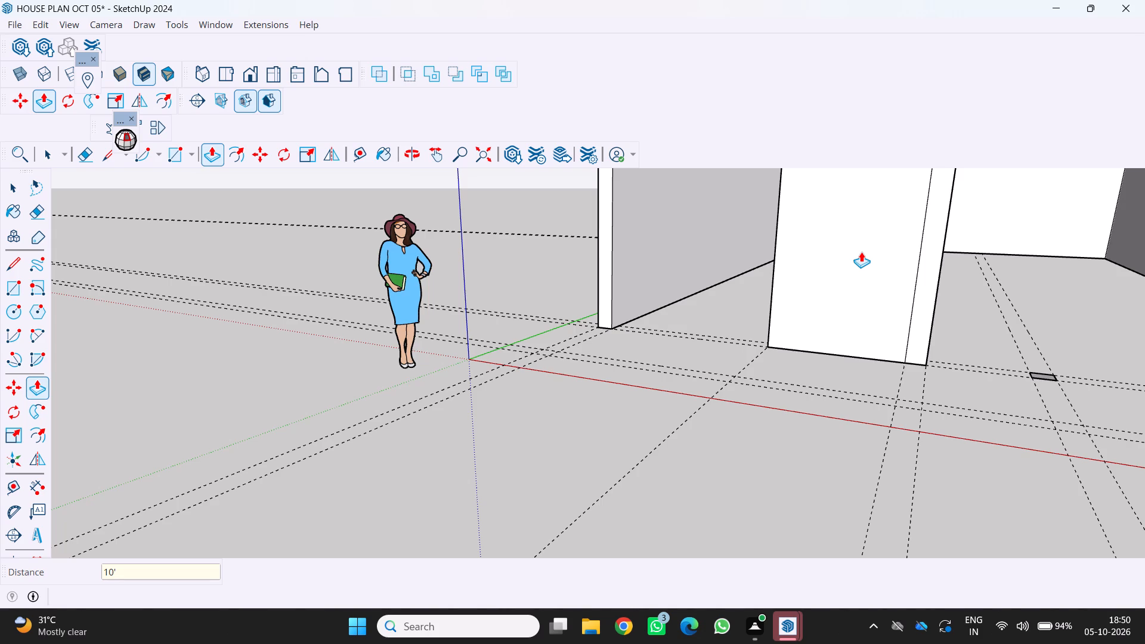
# Draw a 4'2 1/2" by 9" rectangle from the column's opposite side to the outer corner of the remaining flat 9" square.
pyautogui.scroll(-5, 861, 252)
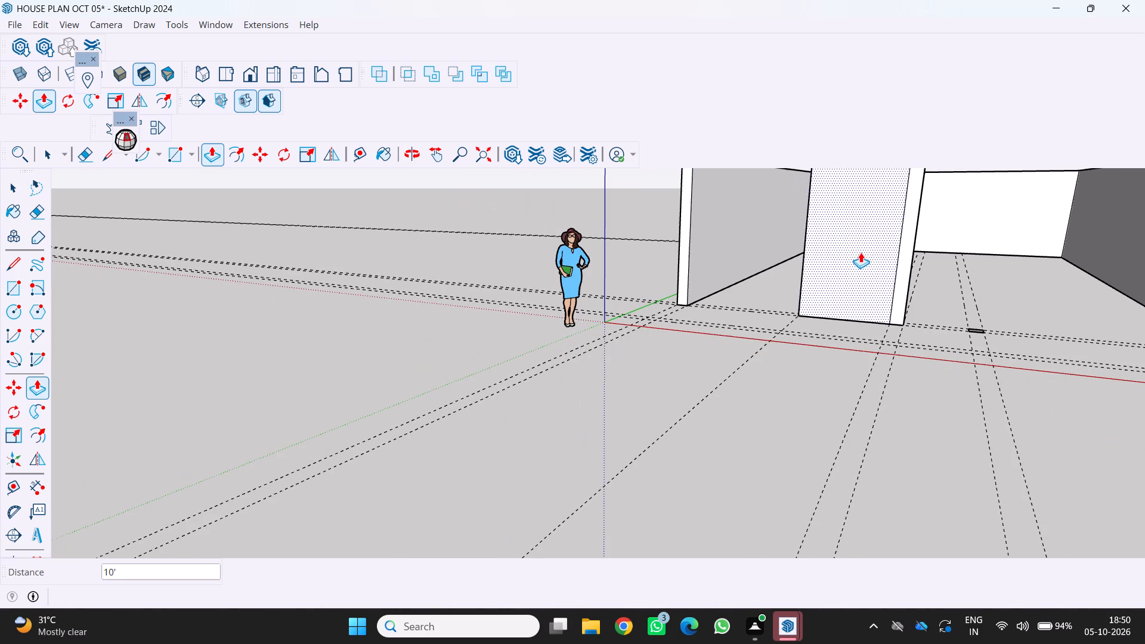
pyautogui.moveTo(1008, 299); pyautogui.dragTo(929, 339, button='middle')
pyautogui.scroll(1, 985, 314)
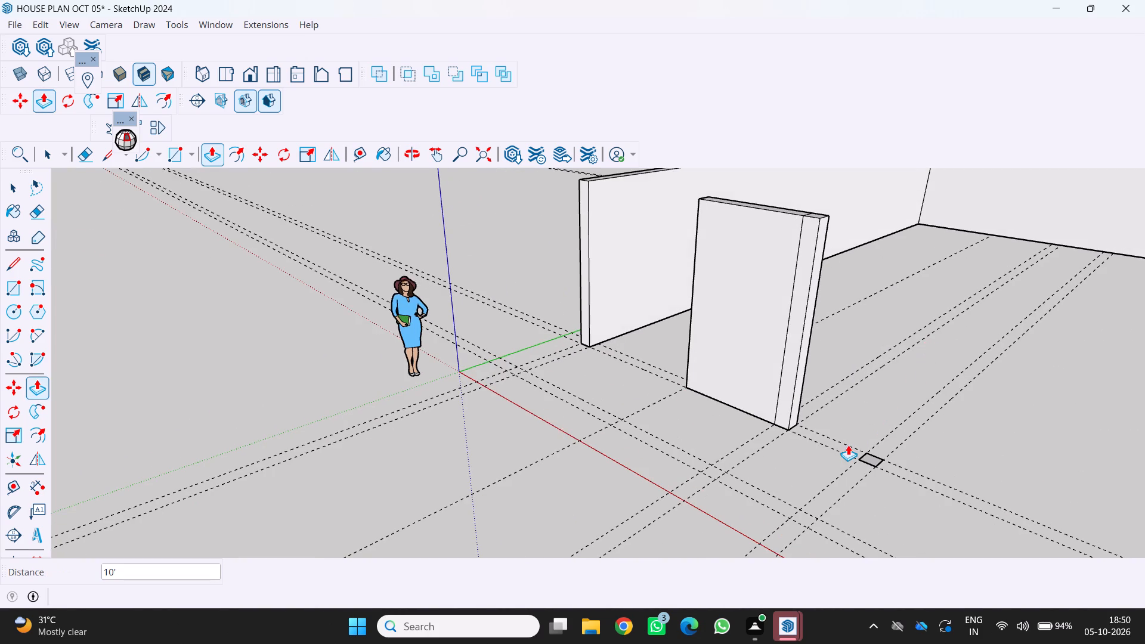
pyautogui.scroll(1, 848, 445)
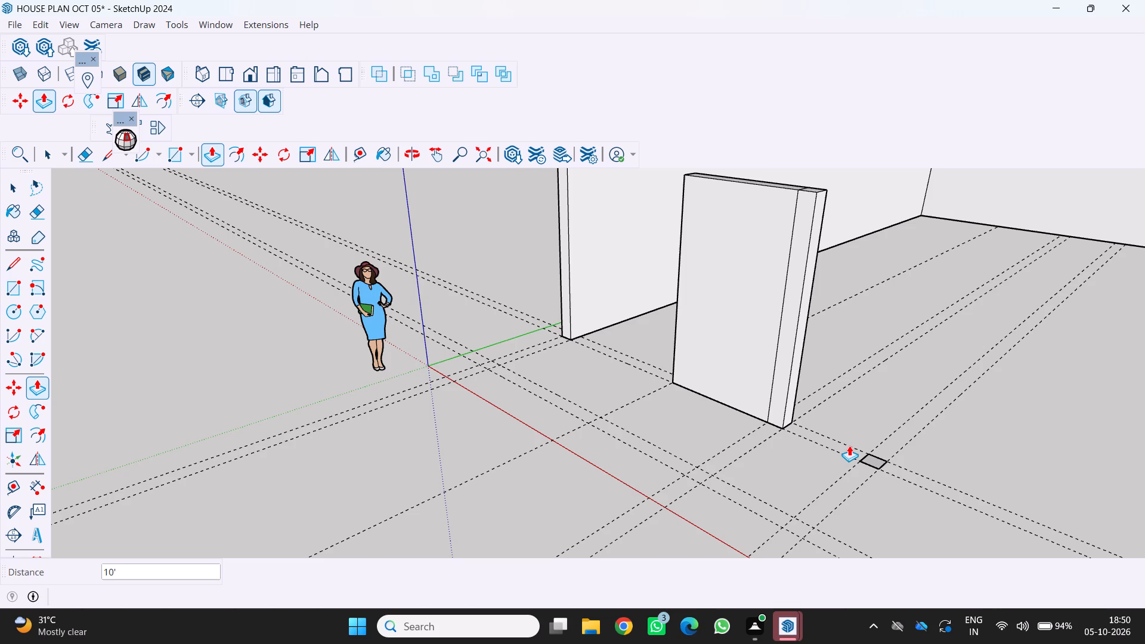
pyautogui.scroll(5, 790, 397)
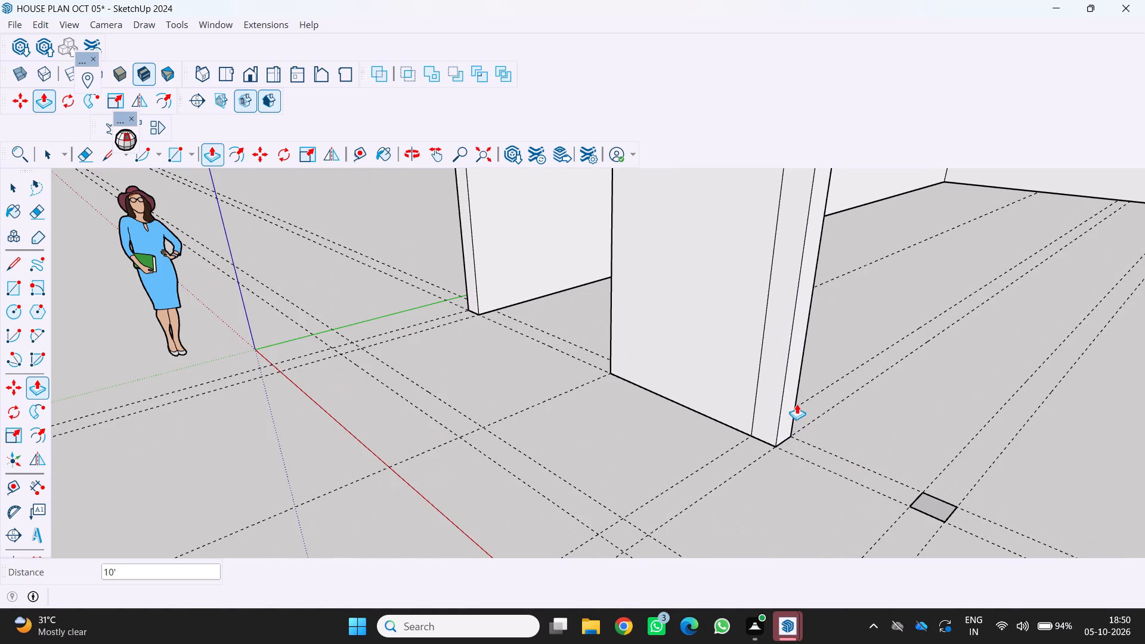
pyautogui.press('r')
pyautogui.scroll(3, 810, 434)
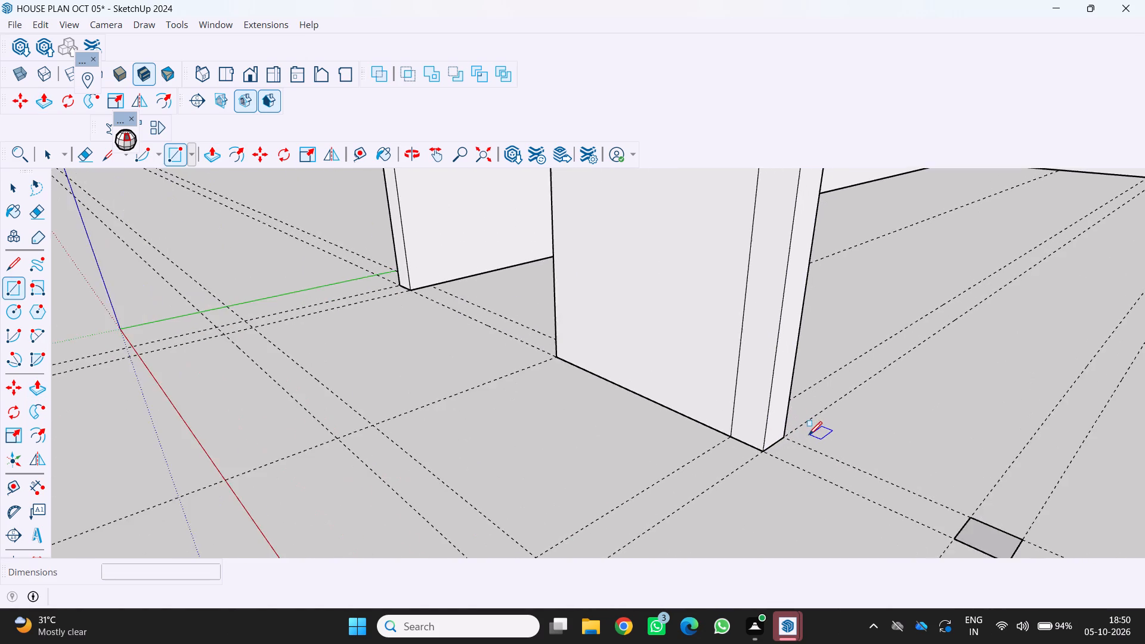
pyautogui.scroll(2, 809, 435)
pyautogui.click(776, 441)
pyautogui.scroll(-4, 776, 441)
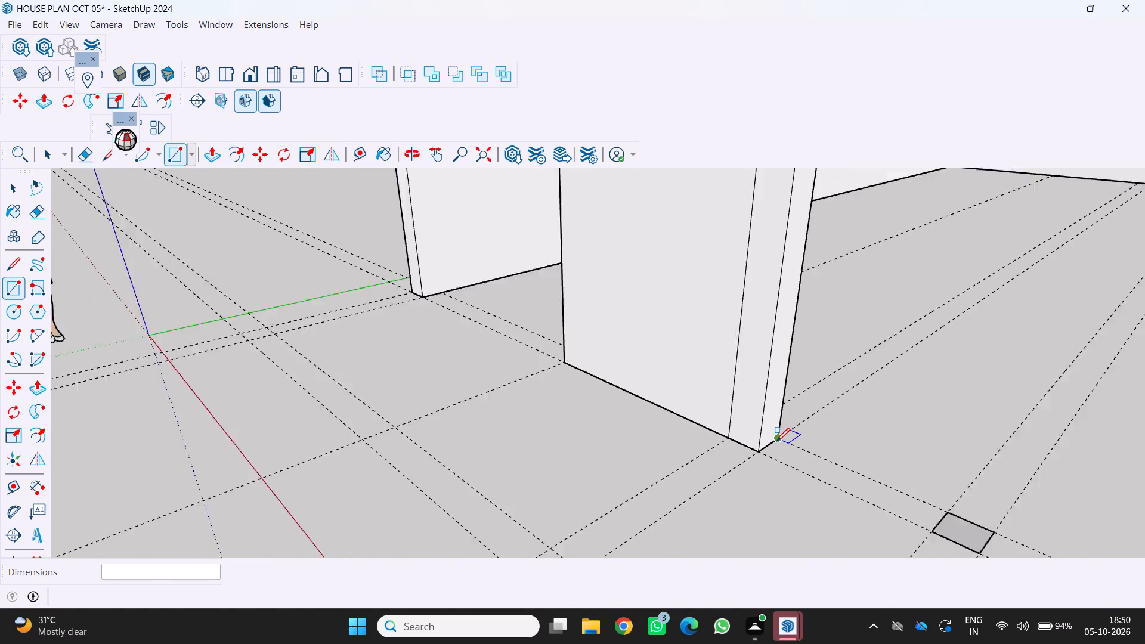
pyautogui.scroll(-2, 776, 441)
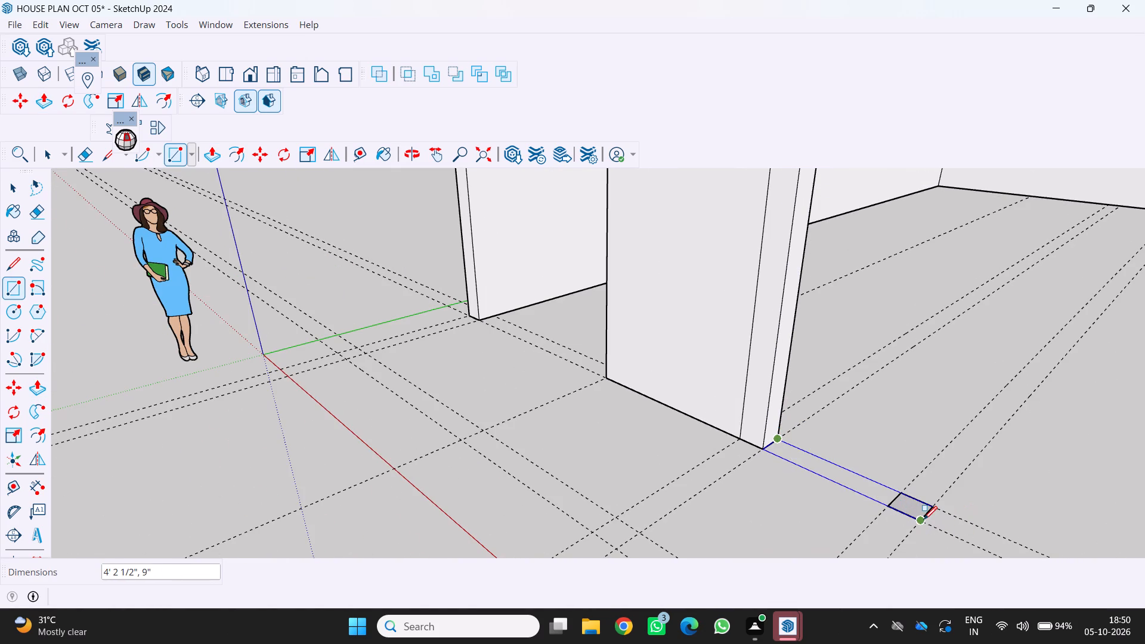
pyautogui.click(923, 519)
# Erase the edge dividing the 9" square from the rest of the 4'2 1/2" strip.
pyautogui.scroll(3, 874, 492)
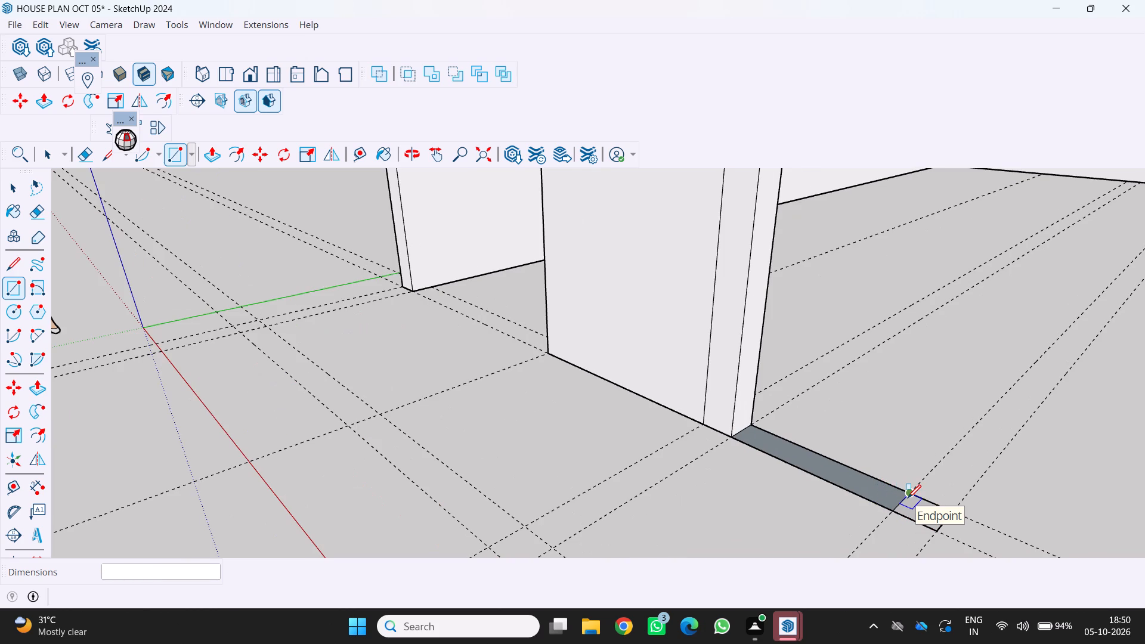
pyautogui.press('e')
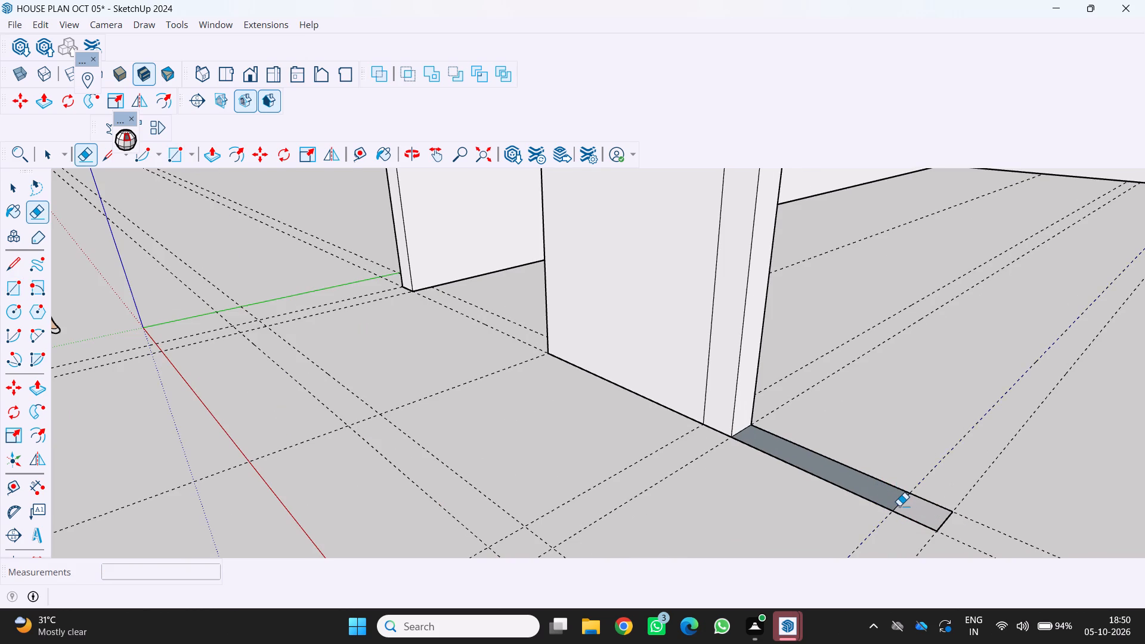
pyautogui.click(899, 506)
# Push/Pull the 4'2 1/2" by 9" strip up 10' to continue the wall past the middle column.
pyautogui.press('p')
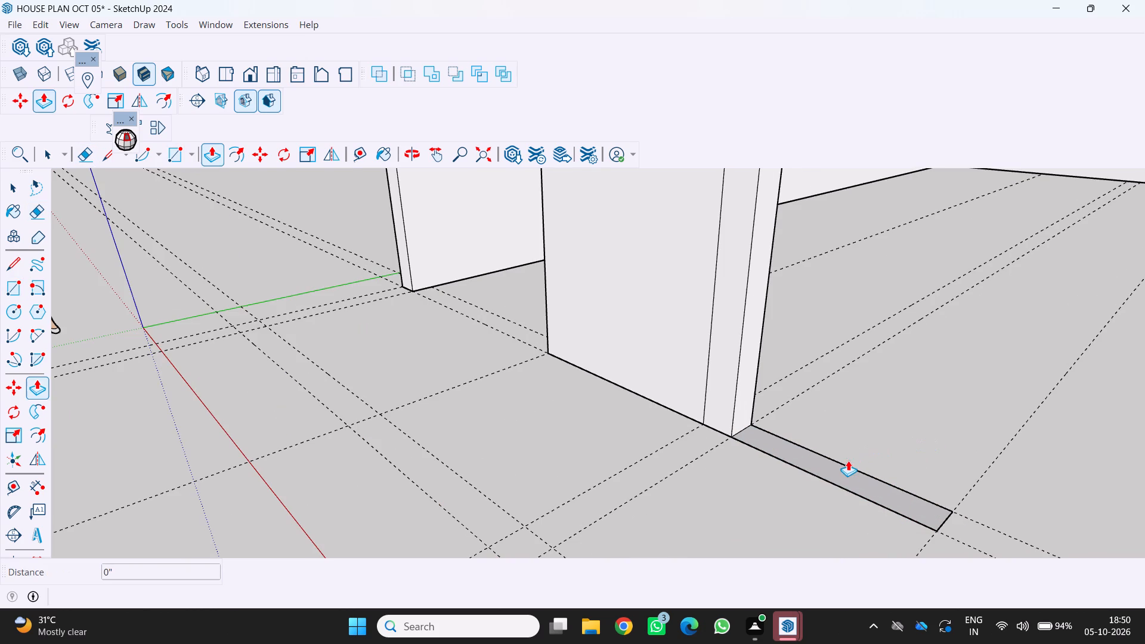
pyautogui.click(847, 468)
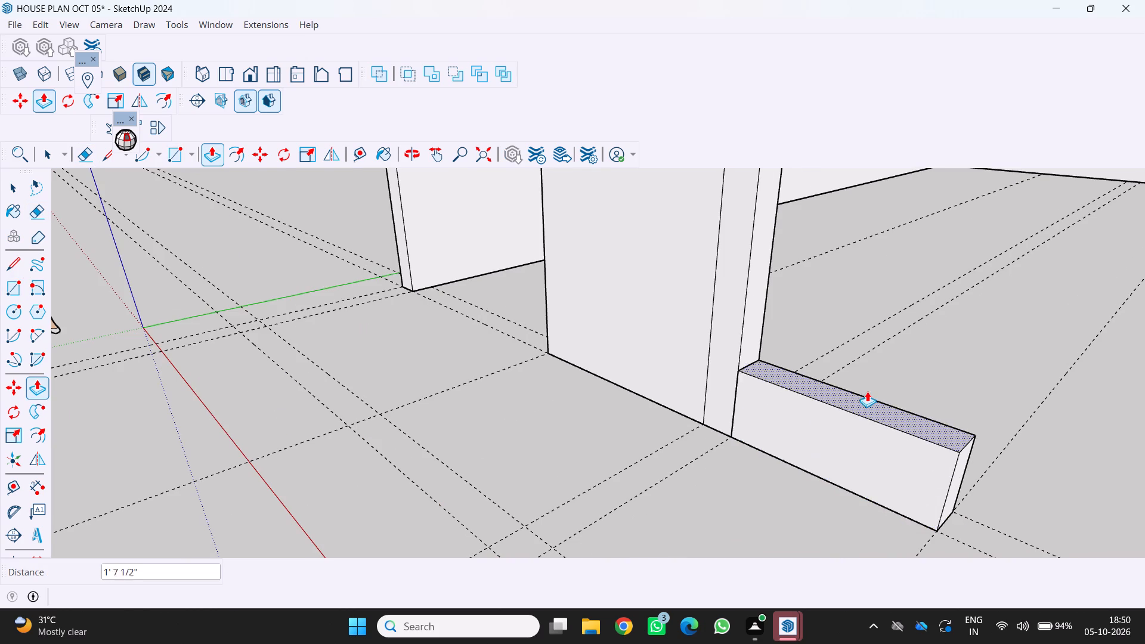
pyautogui.scroll(-5, 868, 378)
pyautogui.scroll(-7, 880, 329)
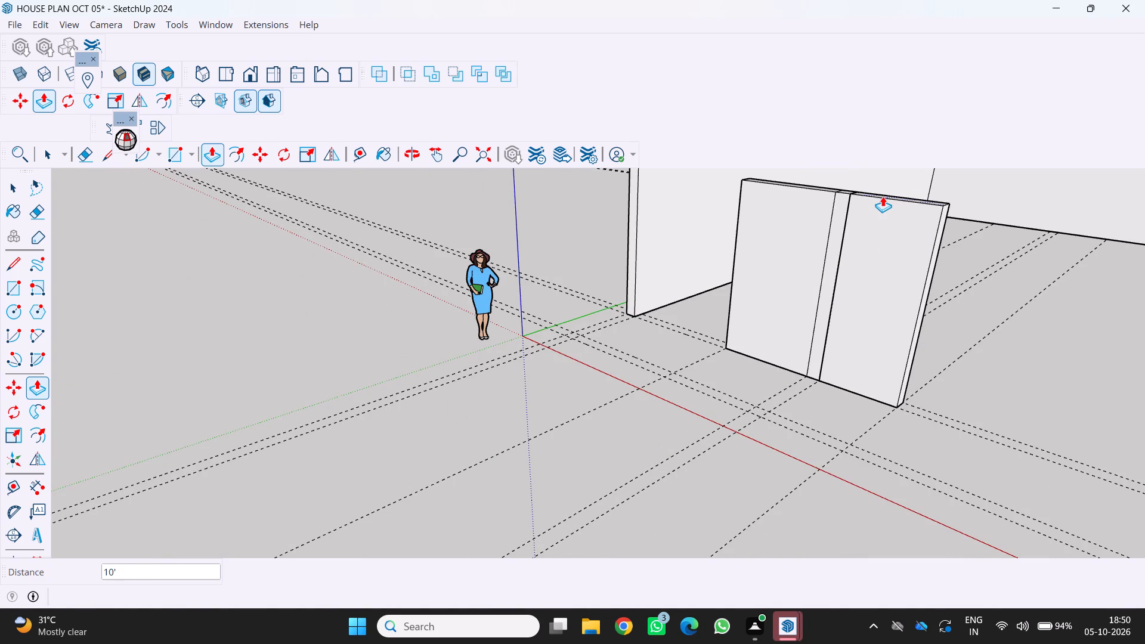
pyautogui.write("10'")
pyautogui.press('Return')
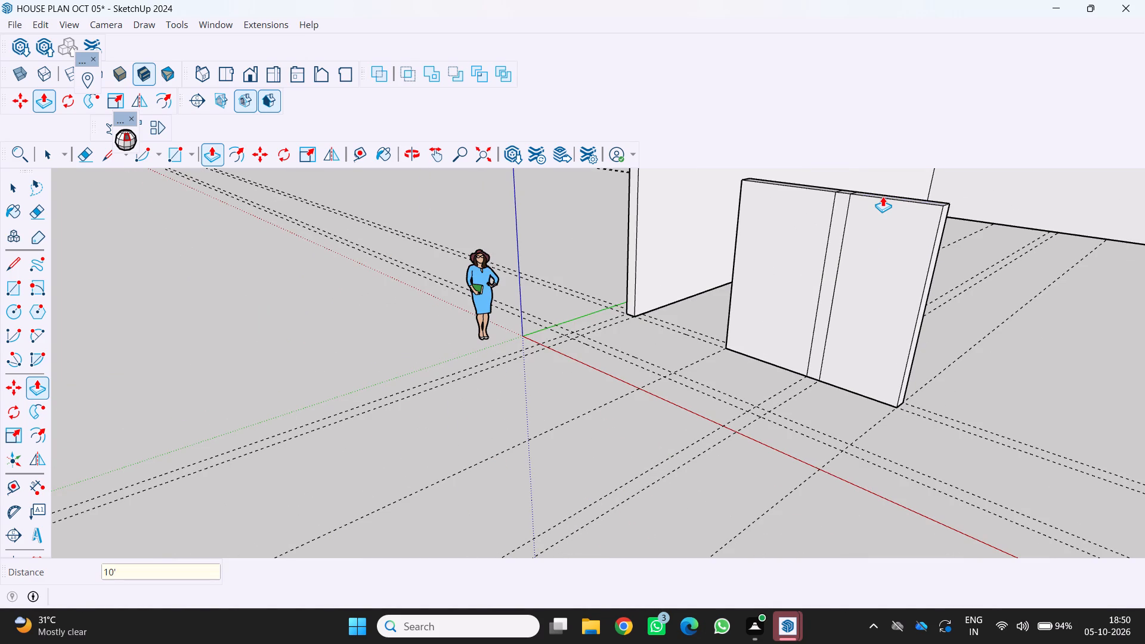
# Erase the two vertical edges marking the middle column on the front wall's outer face so the face is continuous.
pyautogui.scroll(-1, 883, 196)
pyautogui.moveTo(766, 237); pyautogui.dragTo(785, 253, button='middle')
pyautogui.scroll(-2, 787, 256)
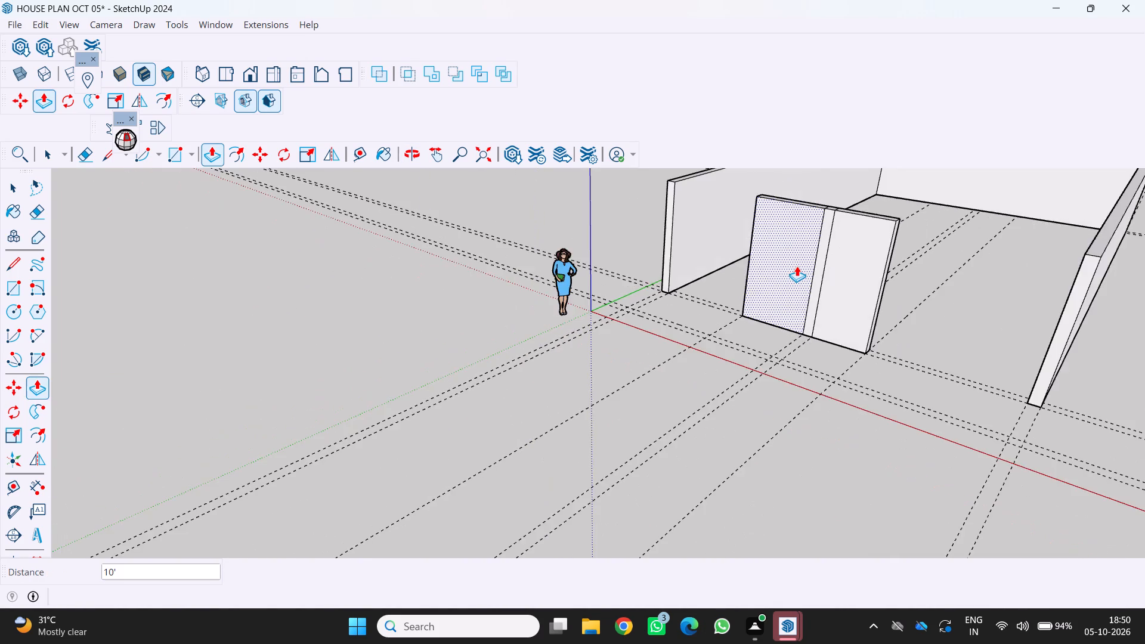
pyautogui.scroll(-5, 797, 266)
pyautogui.moveTo(886, 275); pyautogui.dragTo(961, 213, button='middle')
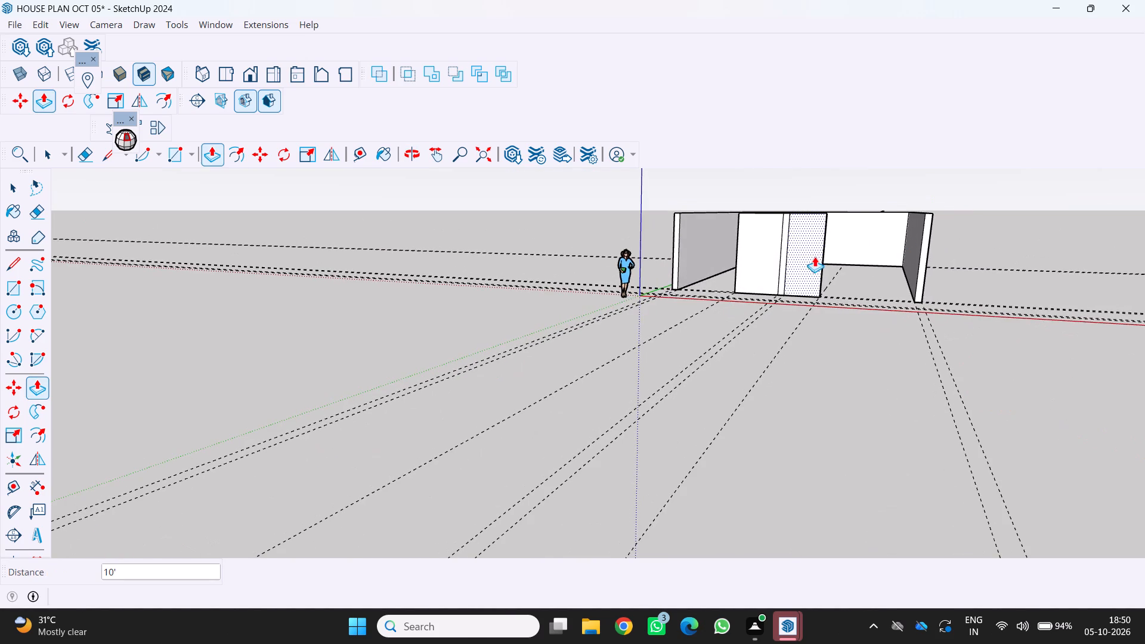
pyautogui.scroll(2, 801, 248)
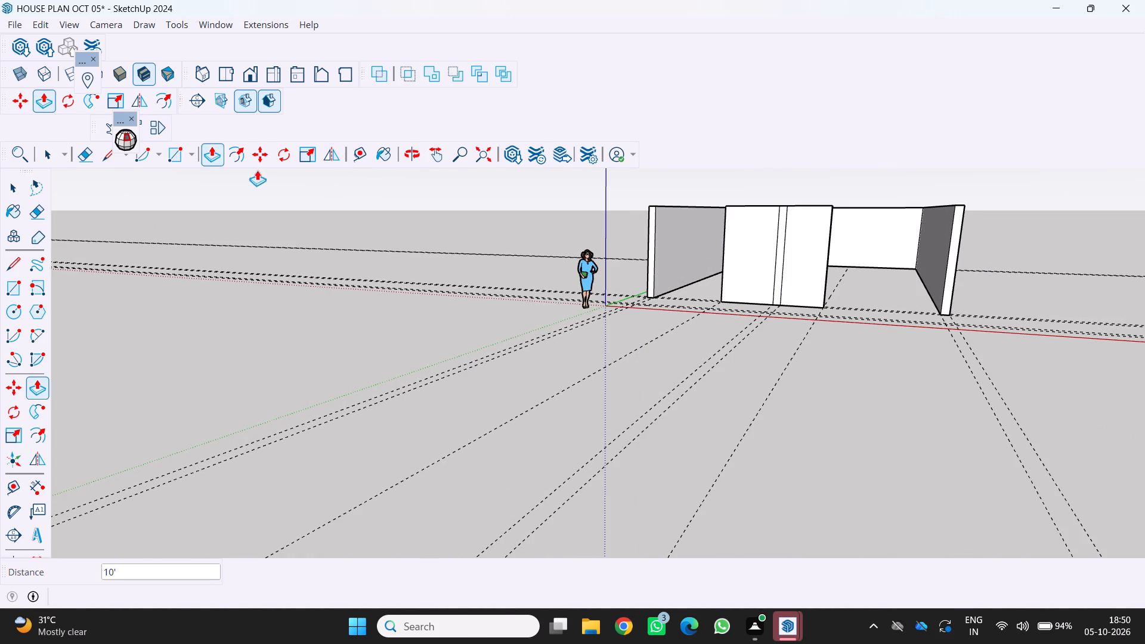
pyautogui.click(82, 159)
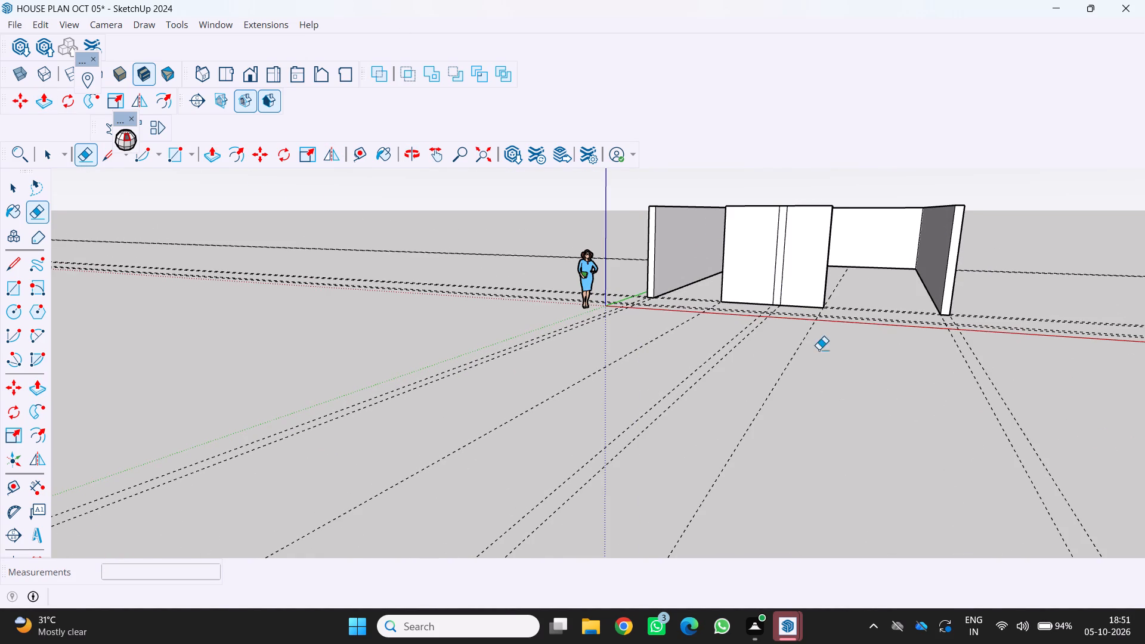
pyautogui.scroll(6, 780, 270)
pyautogui.click(769, 255)
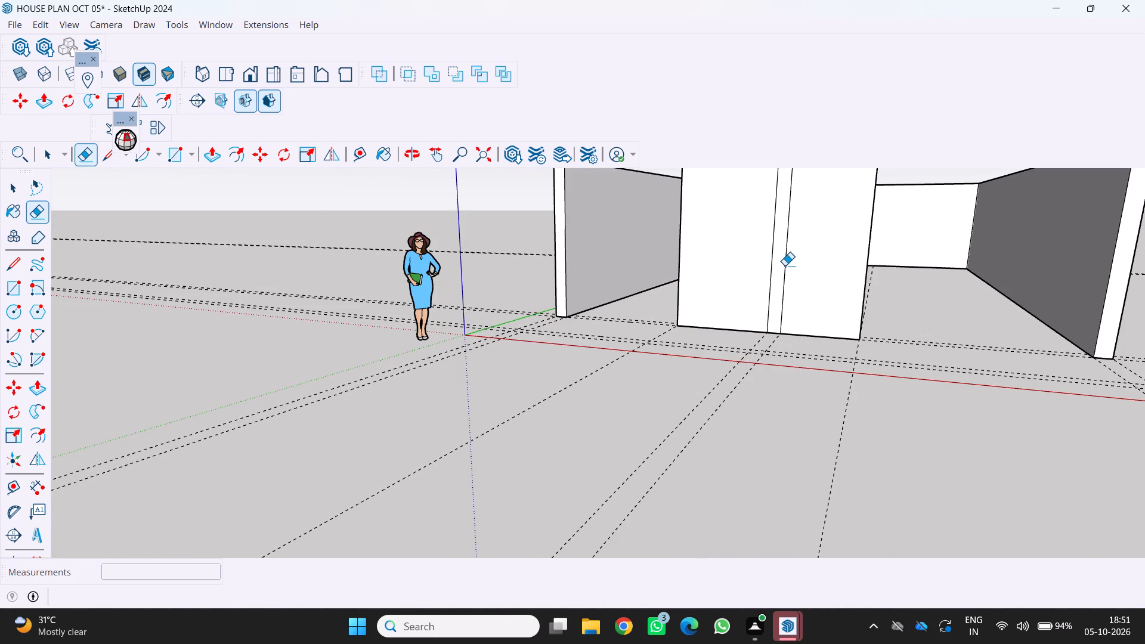
pyautogui.click(785, 265)
pyautogui.click(774, 252)
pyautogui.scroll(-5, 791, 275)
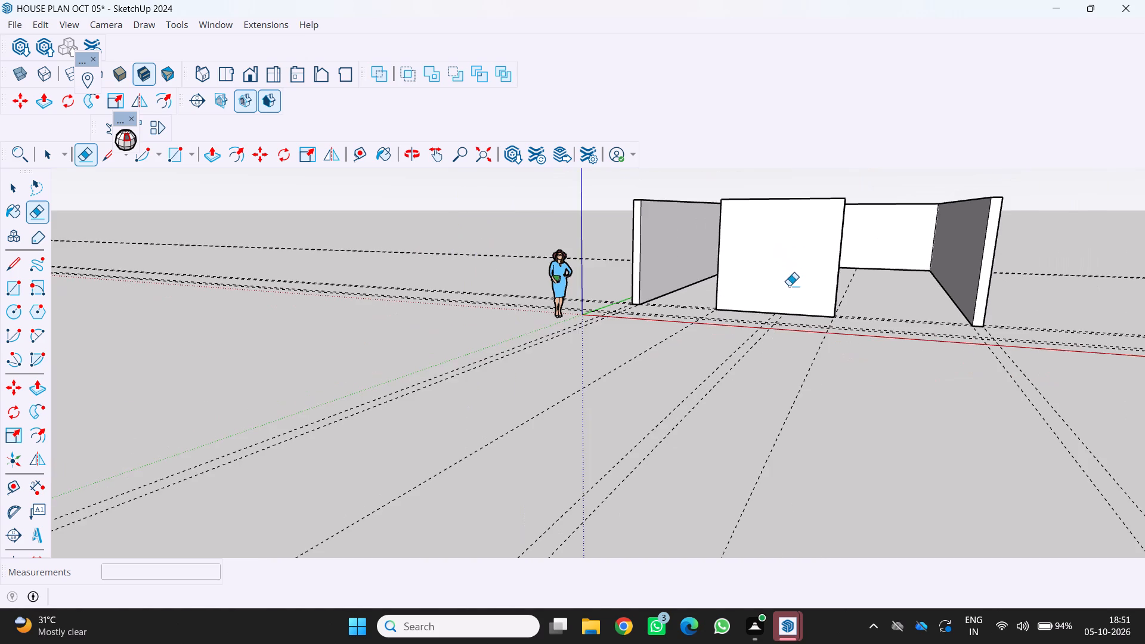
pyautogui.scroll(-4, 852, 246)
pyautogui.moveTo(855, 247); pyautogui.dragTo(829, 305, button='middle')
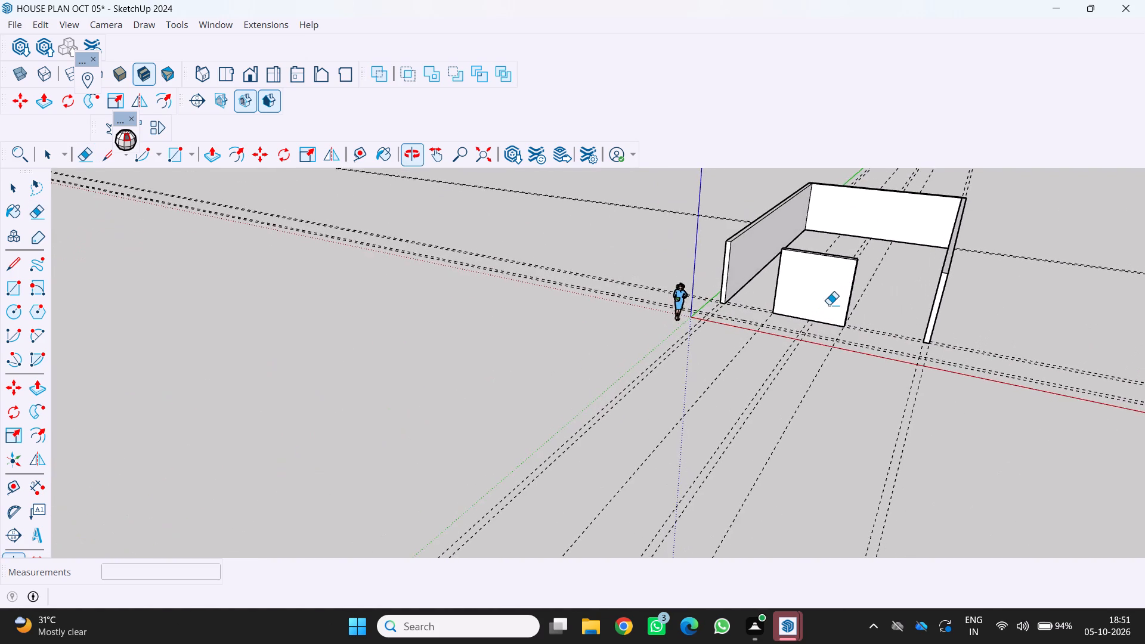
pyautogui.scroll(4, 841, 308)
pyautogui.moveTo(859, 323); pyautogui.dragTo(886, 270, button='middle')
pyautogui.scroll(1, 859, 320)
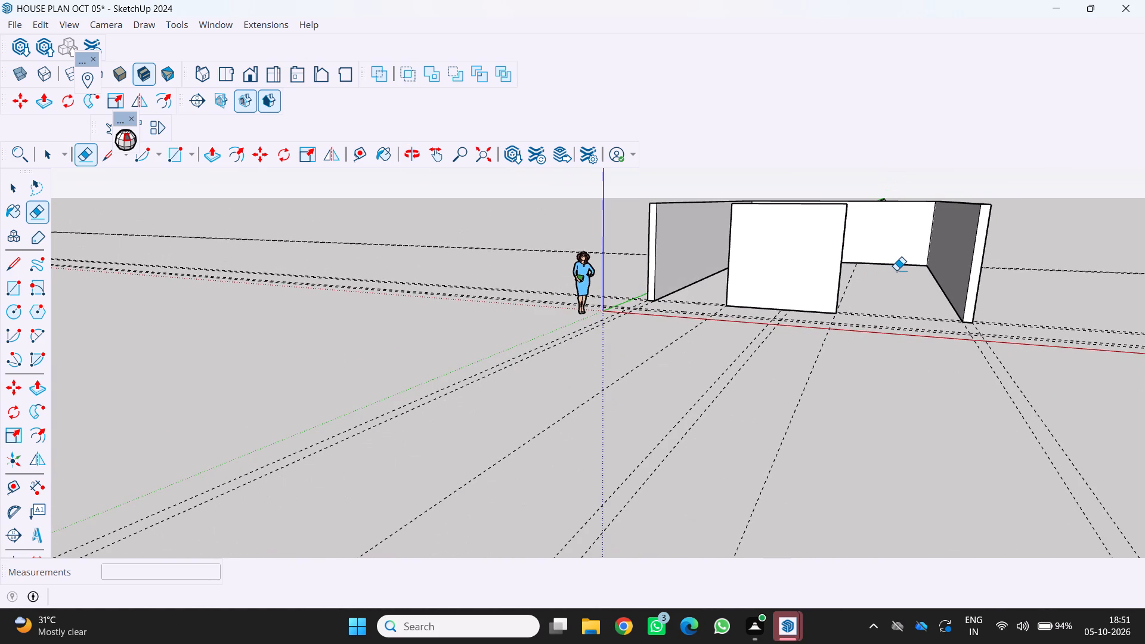
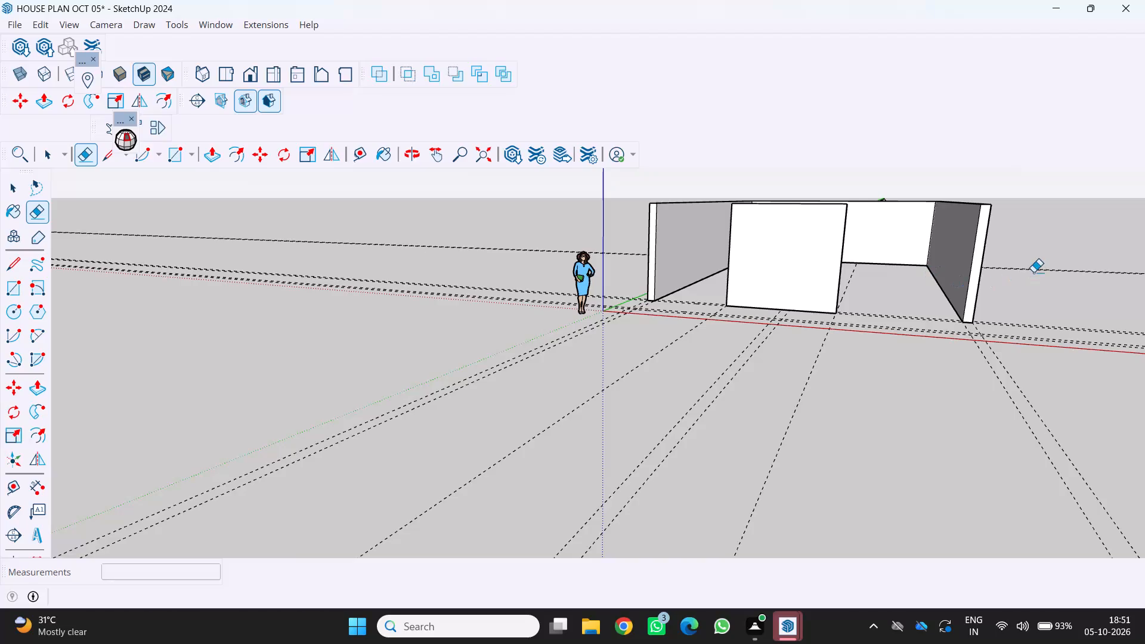
# Copy the top edge of the front wall's end face, on the side facing the wider opening, straight down 3'.
pyautogui.scroll(1, 1033, 272)
pyautogui.moveTo(926, 298); pyautogui.dragTo(963, 343, button='middle')
pyautogui.scroll(1, 896, 287)
pyautogui.moveTo(896, 287); pyautogui.dragTo(831, 283, button='middle')
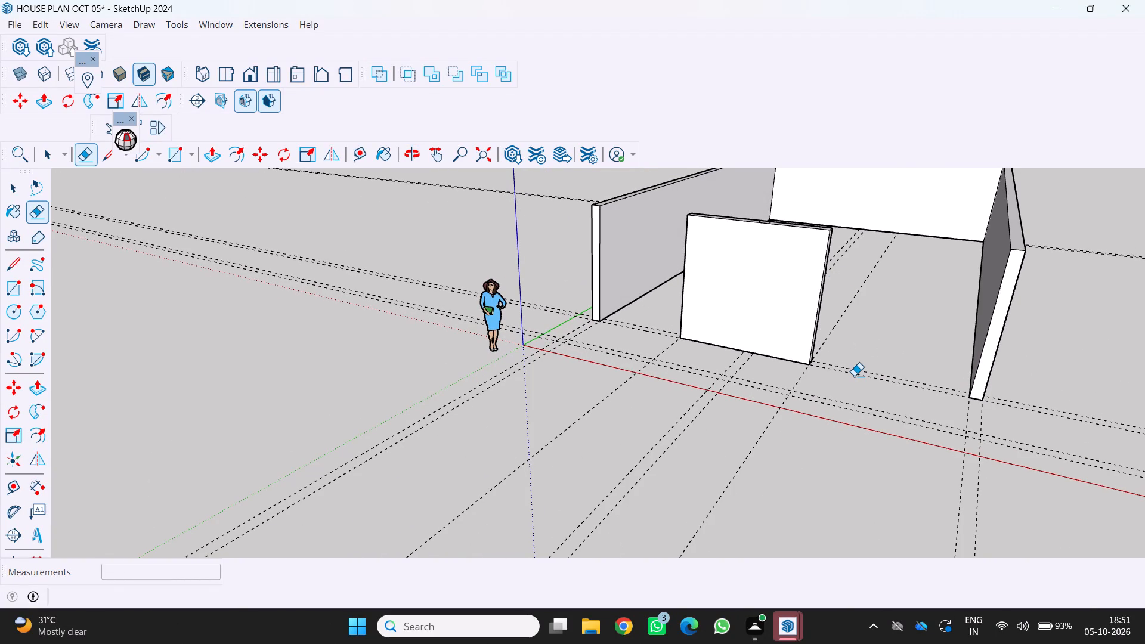
pyautogui.scroll(-4, 840, 382)
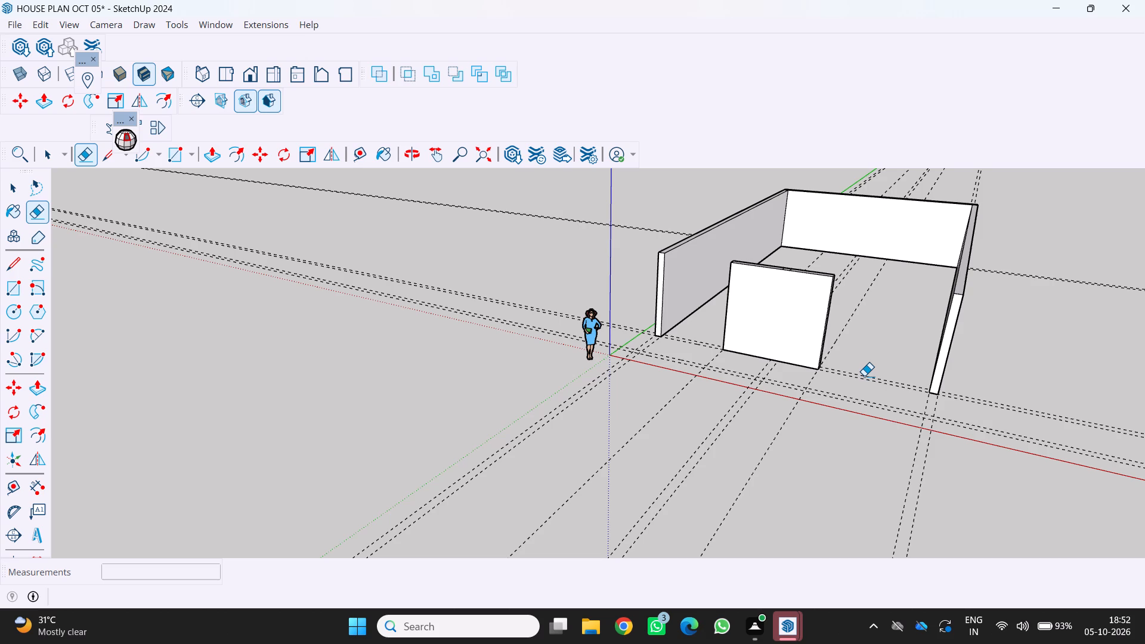
pyautogui.moveTo(934, 378); pyautogui.dragTo(952, 332, button='middle')
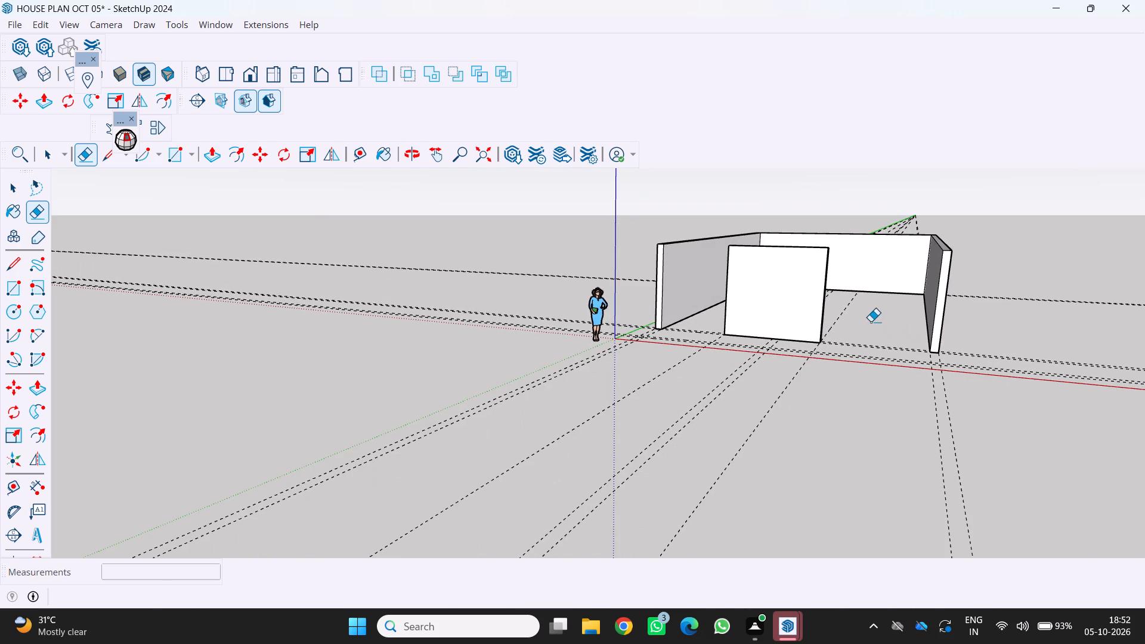
pyautogui.moveTo(862, 313); pyautogui.dragTo(824, 332, button='middle')
pyautogui.scroll(8, 817, 304)
pyautogui.moveTo(813, 290); pyautogui.dragTo(787, 263, button='middle')
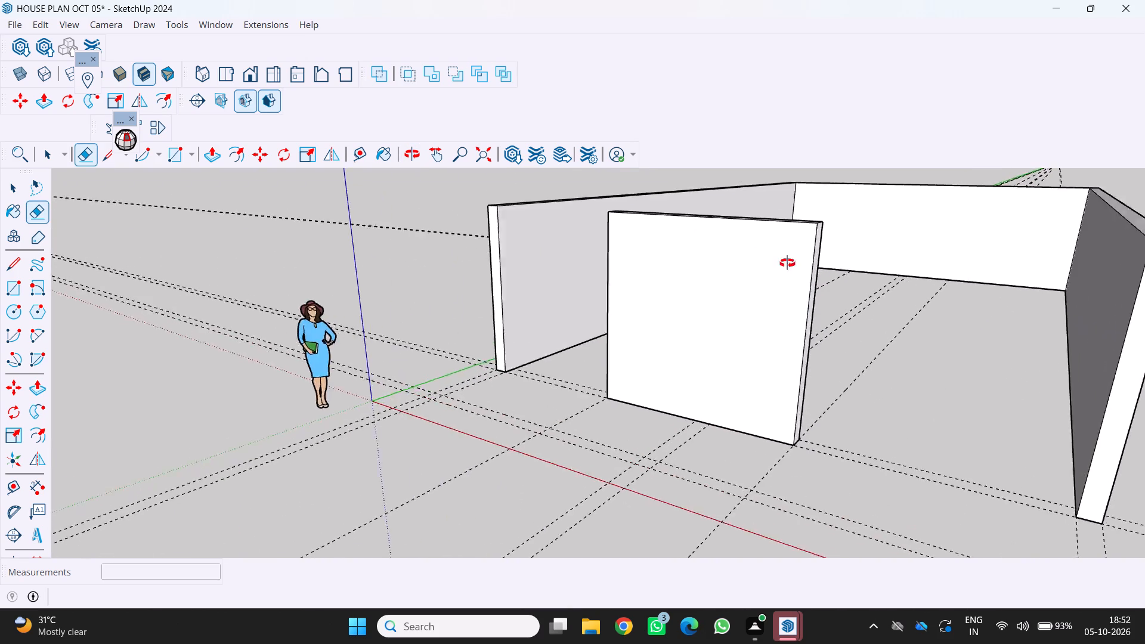
pyautogui.moveTo(787, 263); pyautogui.dragTo(705, 214, button='middle')
pyautogui.scroll(2, 749, 218)
pyautogui.press('space')
pyautogui.press('End')
pyautogui.press('End')
pyautogui.press('End')
pyautogui.press('End')
pyautogui.press('End')
pyautogui.press('End')
pyautogui.press('End')
pyautogui.press('End')
pyautogui.press('End')
pyautogui.press('End')
pyautogui.press('End')
pyautogui.press('End')
pyautogui.press('End')
pyautogui.press('End')
pyautogui.press('End')
pyautogui.press('End')
pyautogui.press('End')
pyautogui.press('End')
pyautogui.press('End')
pyautogui.press('End')
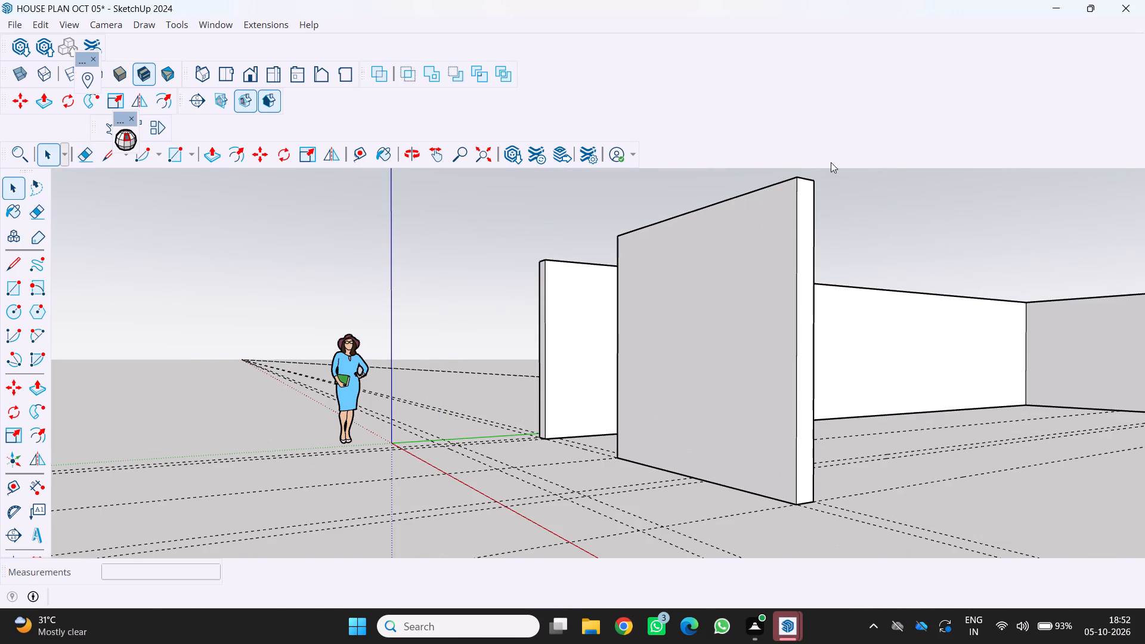
pyautogui.click(803, 177)
pyautogui.press('m')
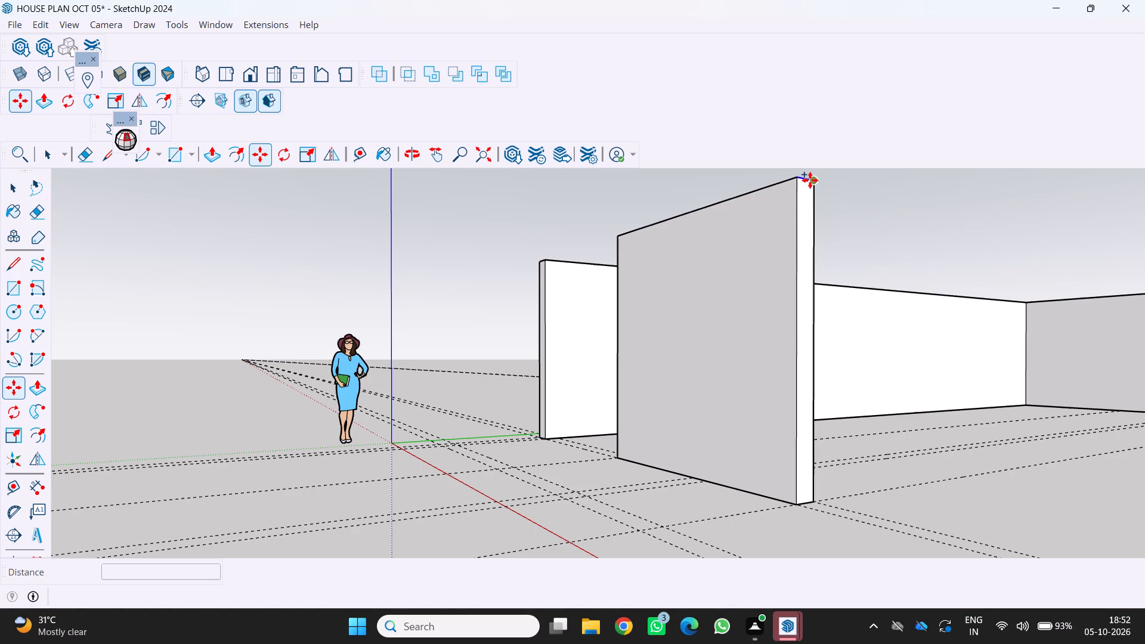
pyautogui.click(810, 180)
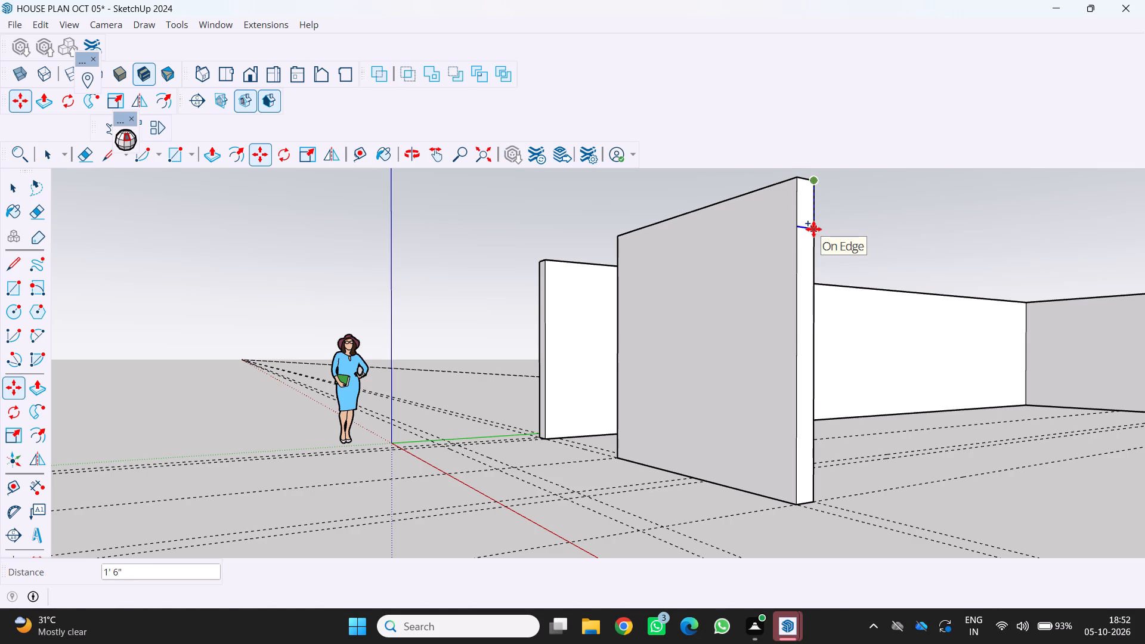
pyautogui.write("3'")
pyautogui.press('Return')
# Push/Pull the upper 3' portion of the front wall's end face 10' 5 1/2" across the opening to meet the side wall.
pyautogui.scroll(-4, 813, 229)
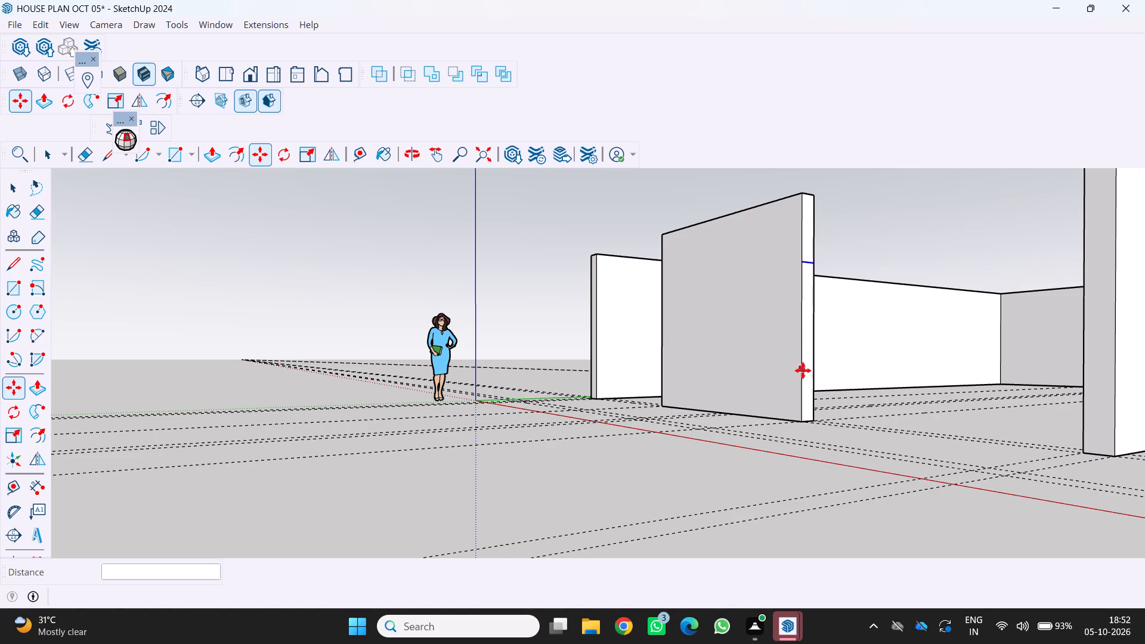
pyautogui.scroll(-2, 803, 370)
pyautogui.moveTo(803, 370); pyautogui.dragTo(816, 373, button='middle')
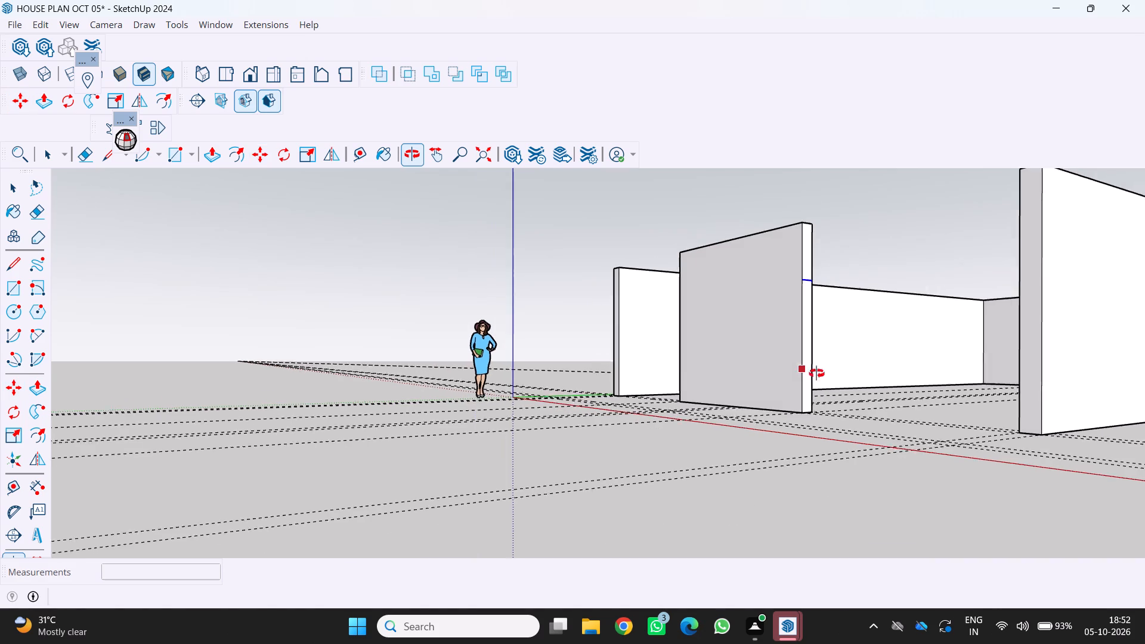
pyautogui.moveTo(816, 373); pyautogui.dragTo(1017, 465, button='middle')
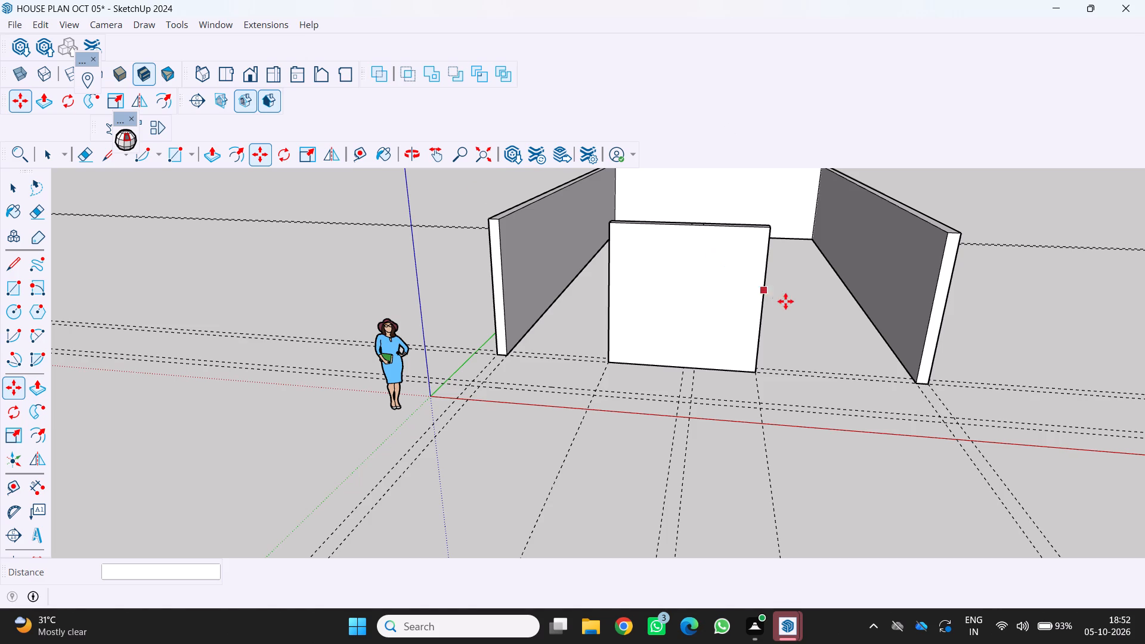
pyautogui.moveTo(786, 301); pyautogui.dragTo(666, 297, button='middle')
pyautogui.scroll(4, 689, 298)
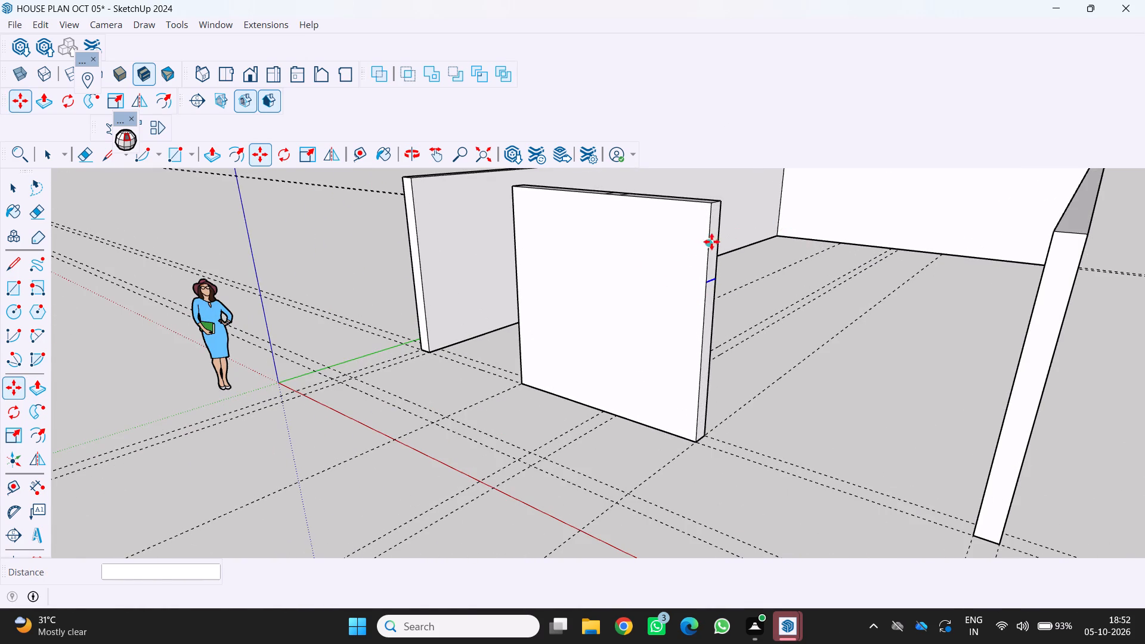
pyautogui.press('p')
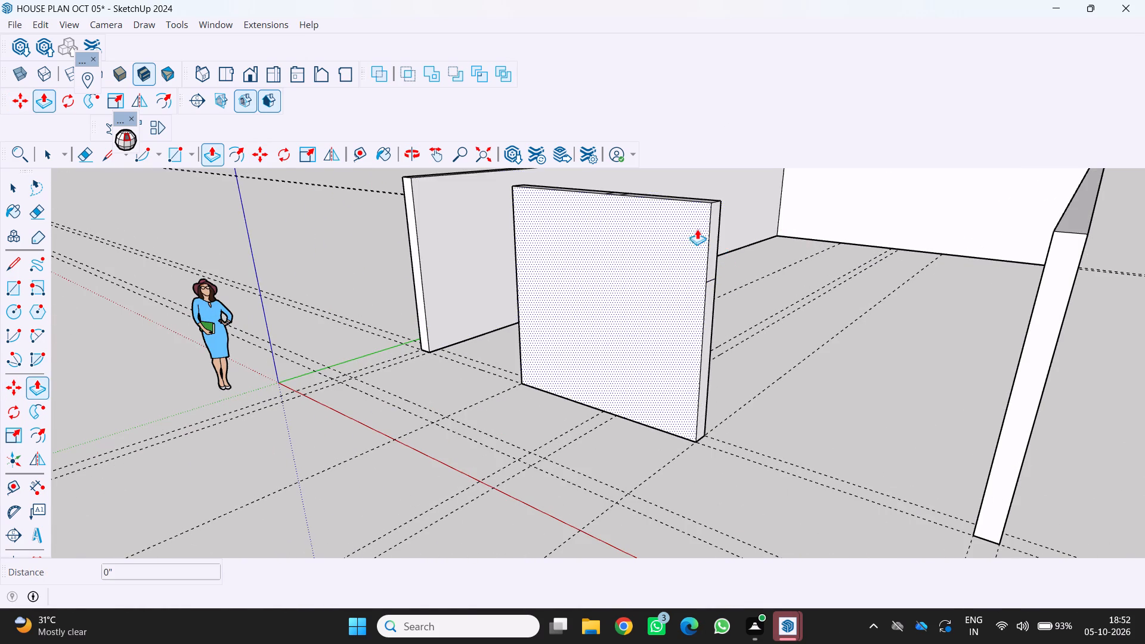
pyautogui.scroll(7, 705, 247)
pyautogui.scroll(-5, 629, 271)
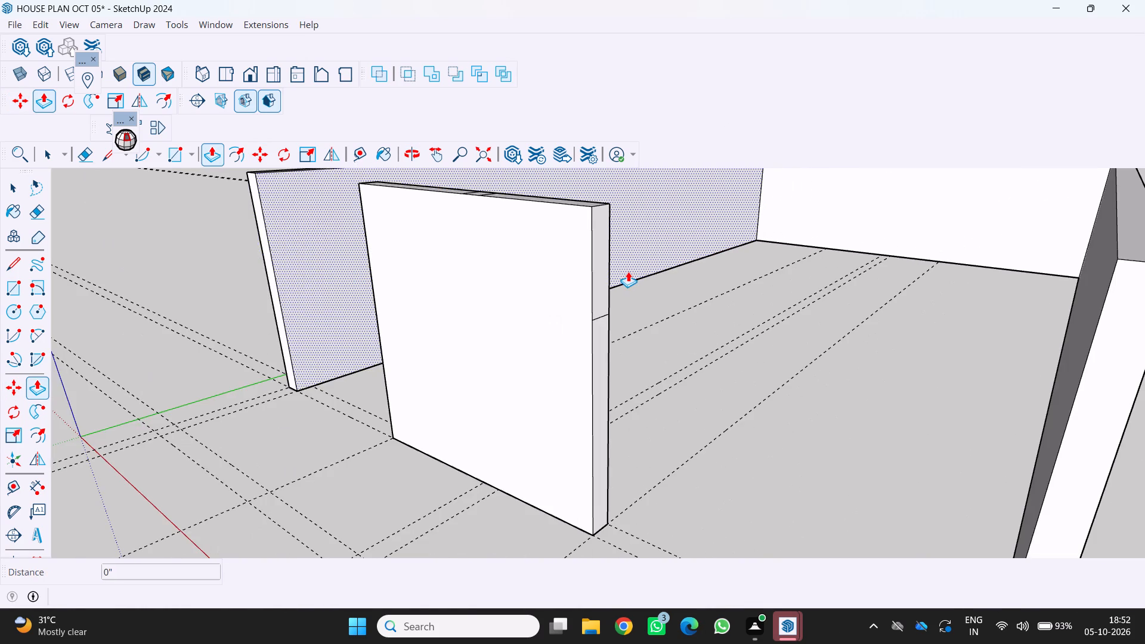
pyautogui.scroll(-1, 628, 271)
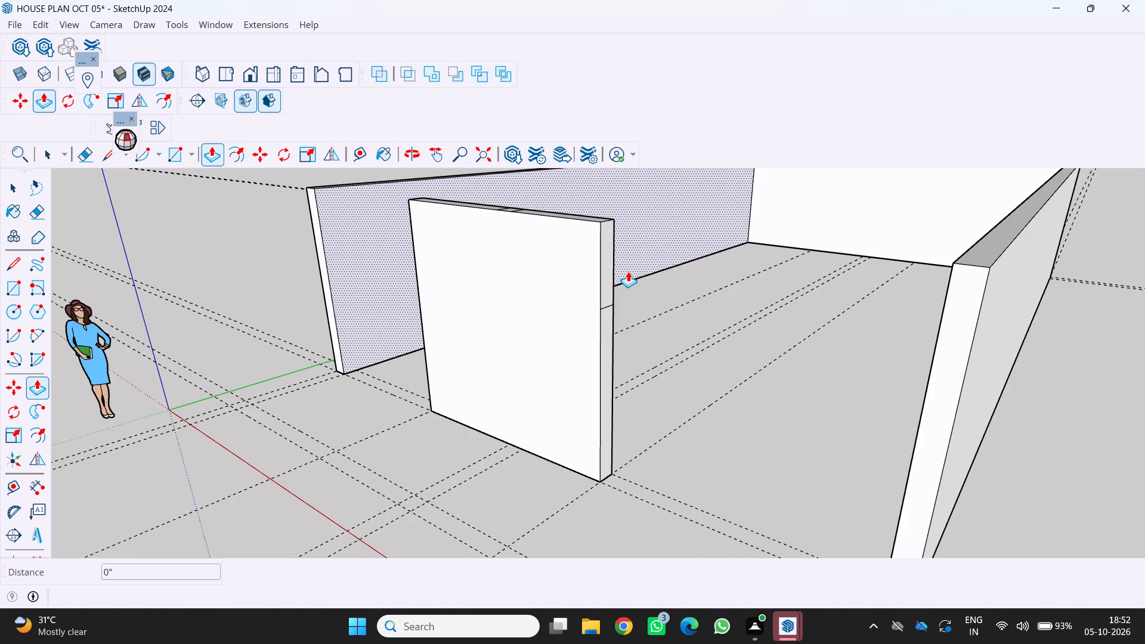
pyautogui.scroll(-4, 628, 271)
pyautogui.scroll(4, 618, 278)
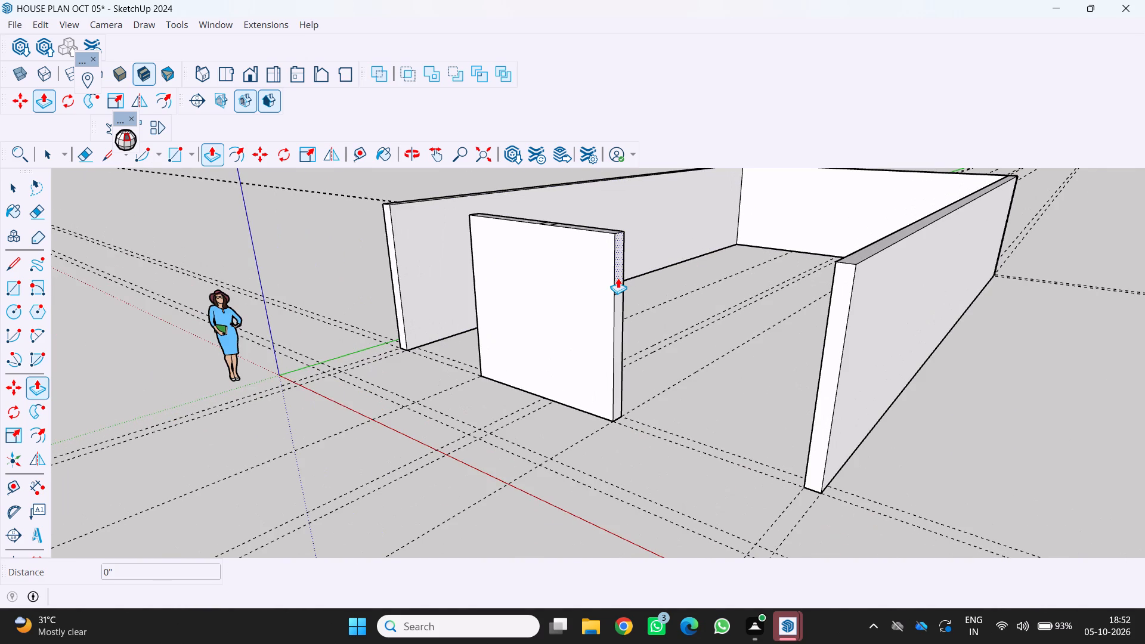
pyautogui.scroll(4, 618, 278)
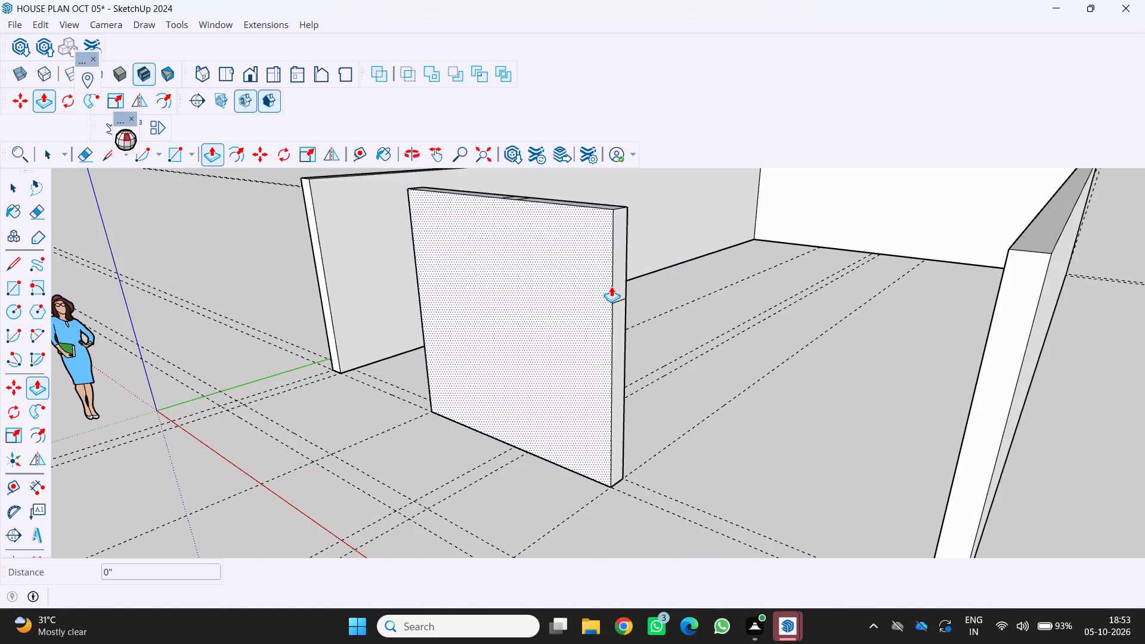
pyautogui.scroll(7, 626, 278)
pyautogui.click(619, 264)
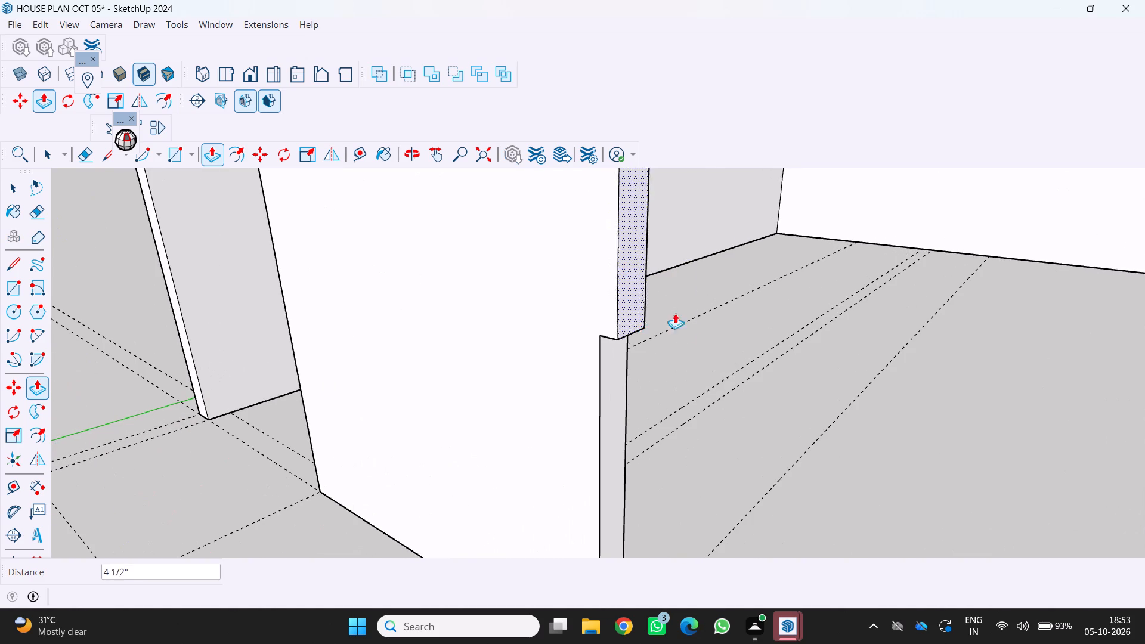
pyautogui.scroll(-19, 704, 327)
pyautogui.moveTo(732, 335); pyautogui.dragTo(736, 336, button='middle')
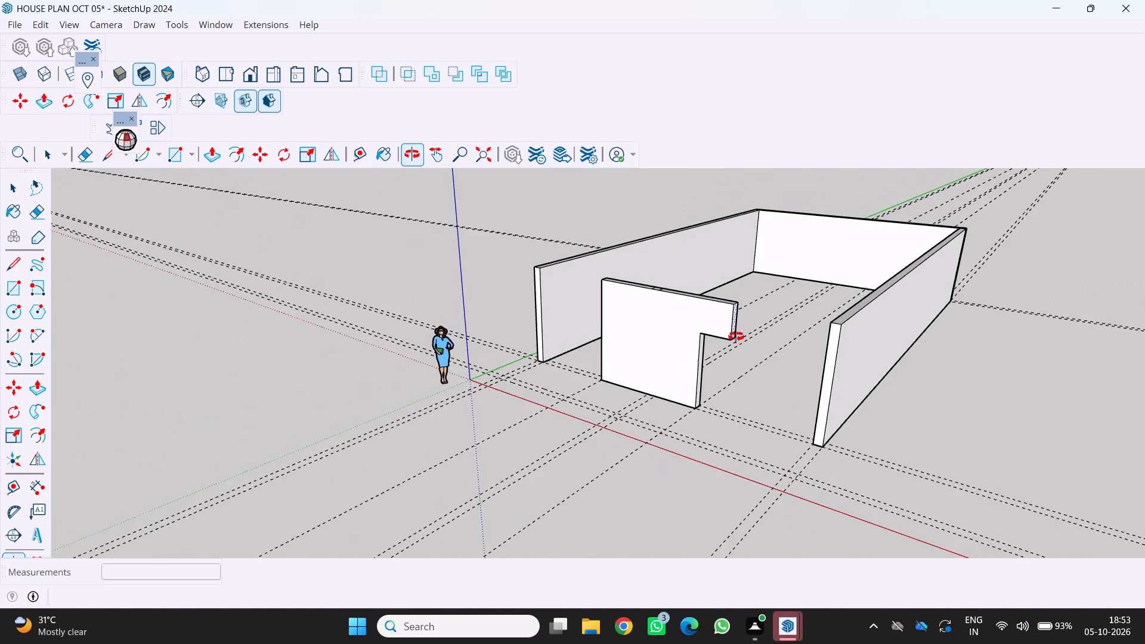
pyautogui.moveTo(736, 336); pyautogui.dragTo(938, 276, button='middle')
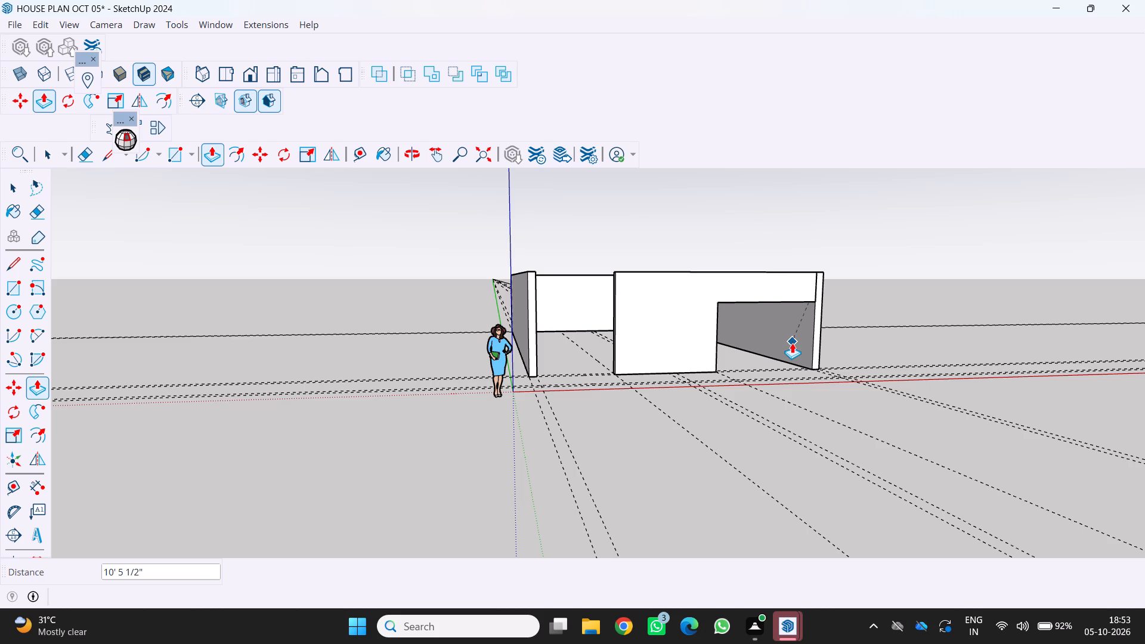
pyautogui.click(792, 343)
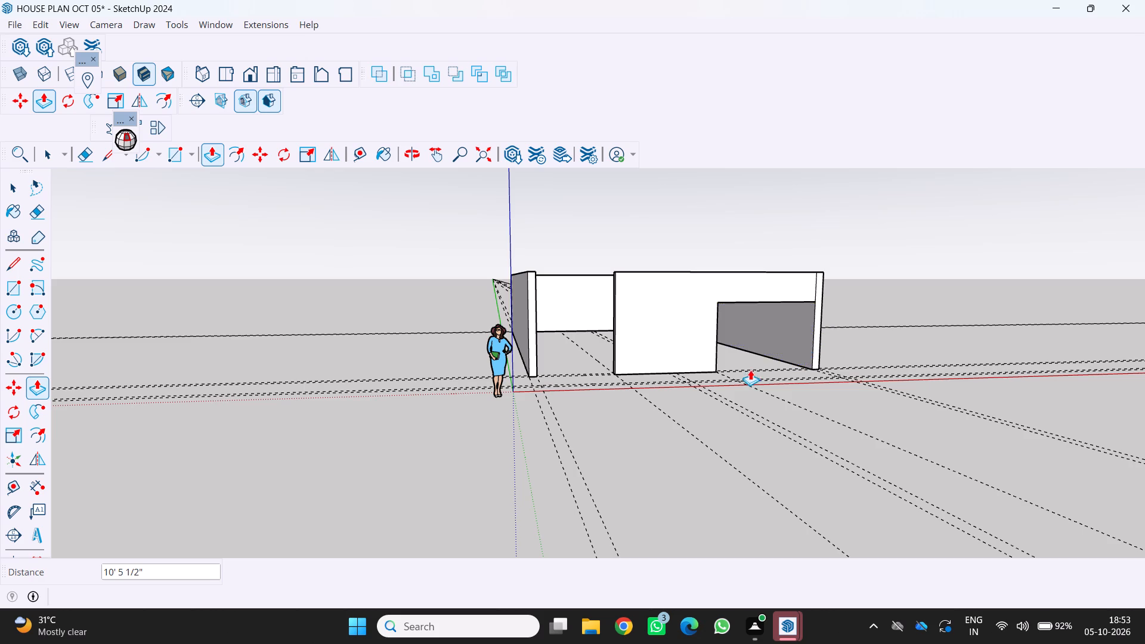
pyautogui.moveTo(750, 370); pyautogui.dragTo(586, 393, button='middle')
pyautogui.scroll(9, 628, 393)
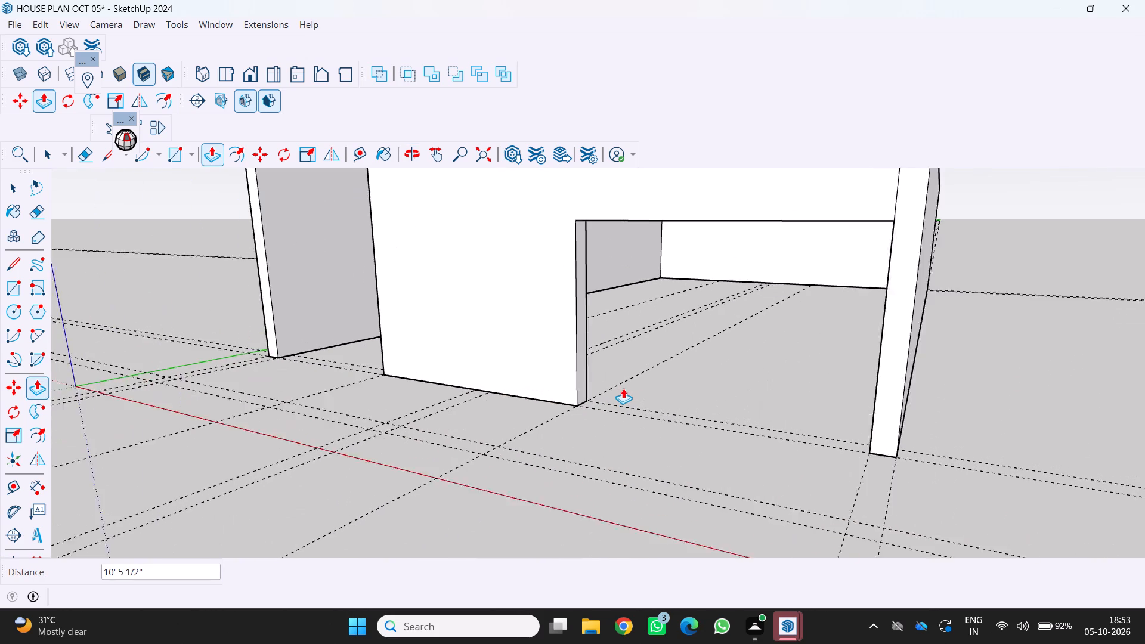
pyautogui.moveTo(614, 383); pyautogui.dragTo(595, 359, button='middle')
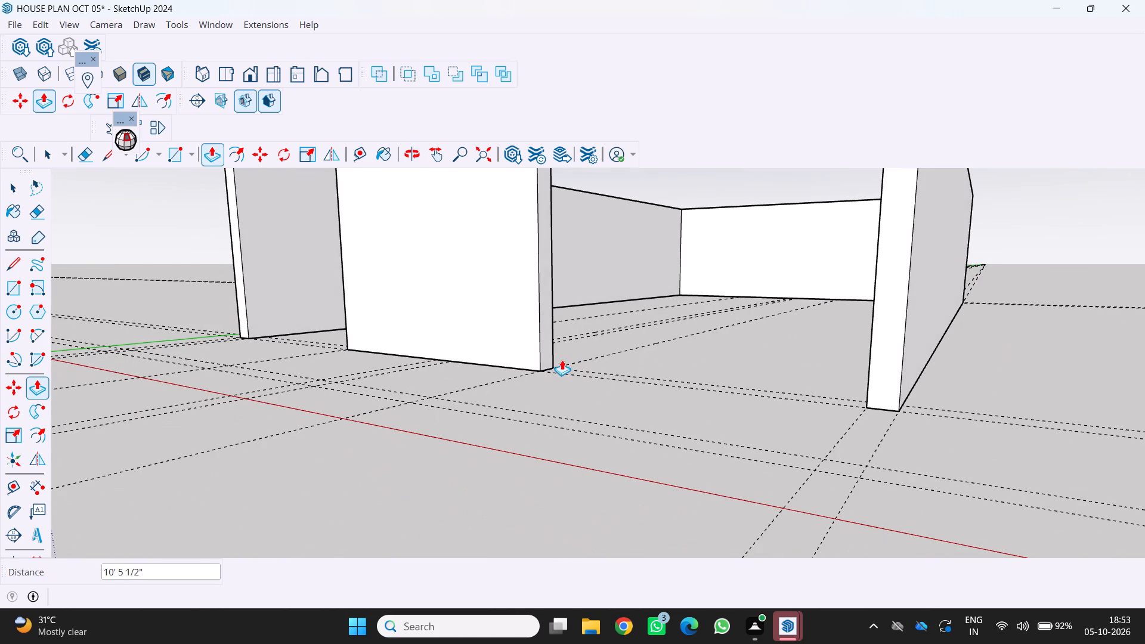
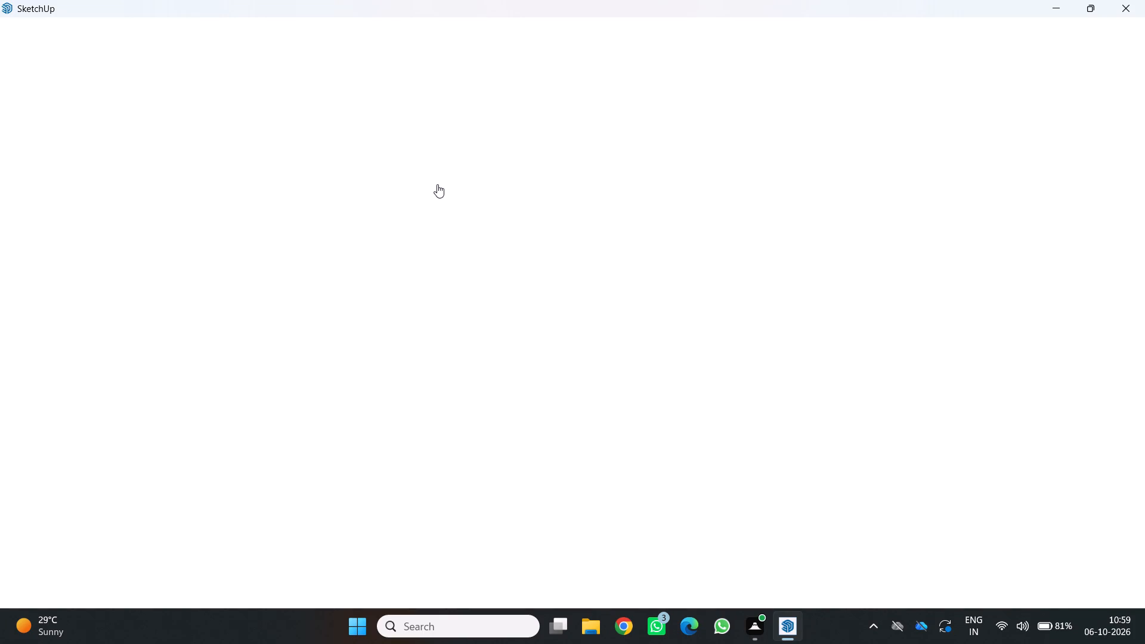
# Close the unresponsive SketchUp window and force the program to end instead of waiting for it to respond.
pyautogui.click(1127, 8)
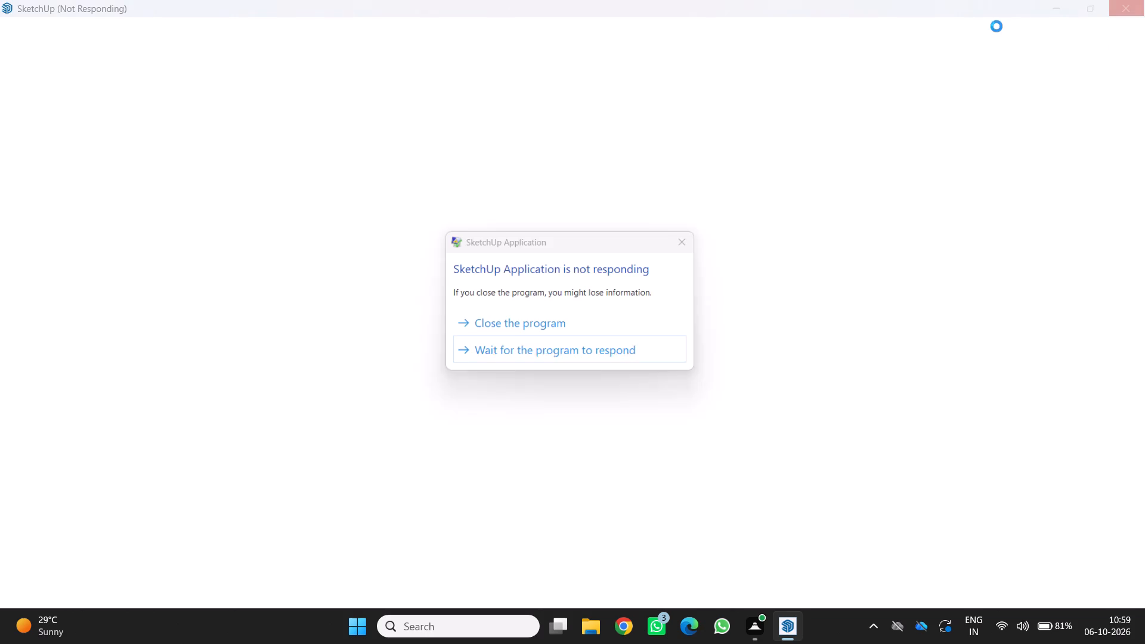
pyautogui.click(685, 240)
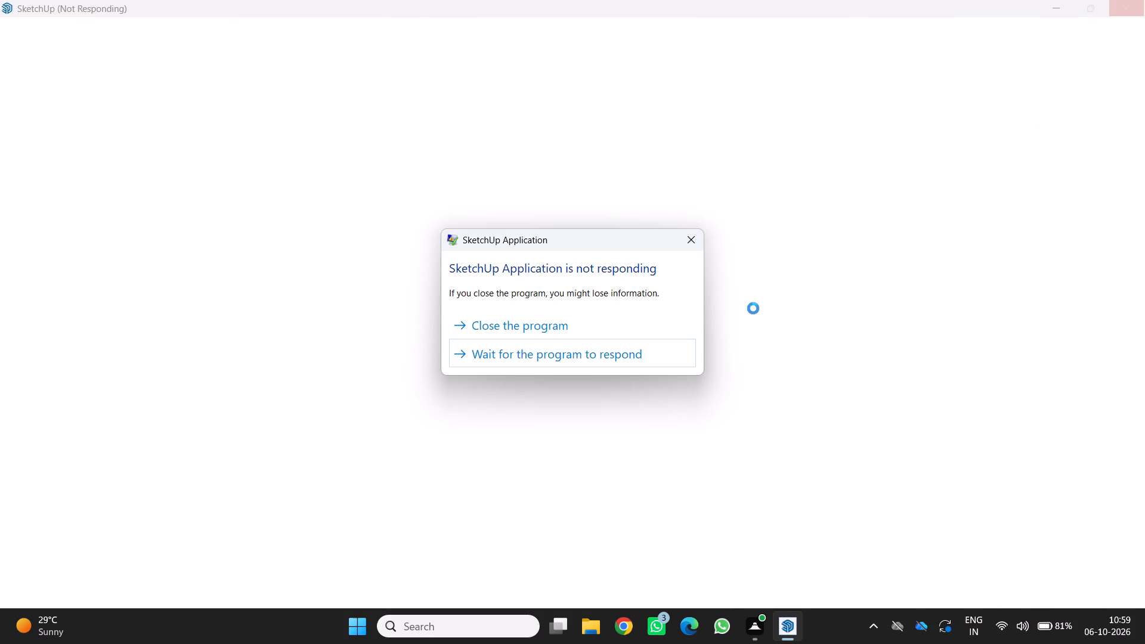
pyautogui.click(653, 338)
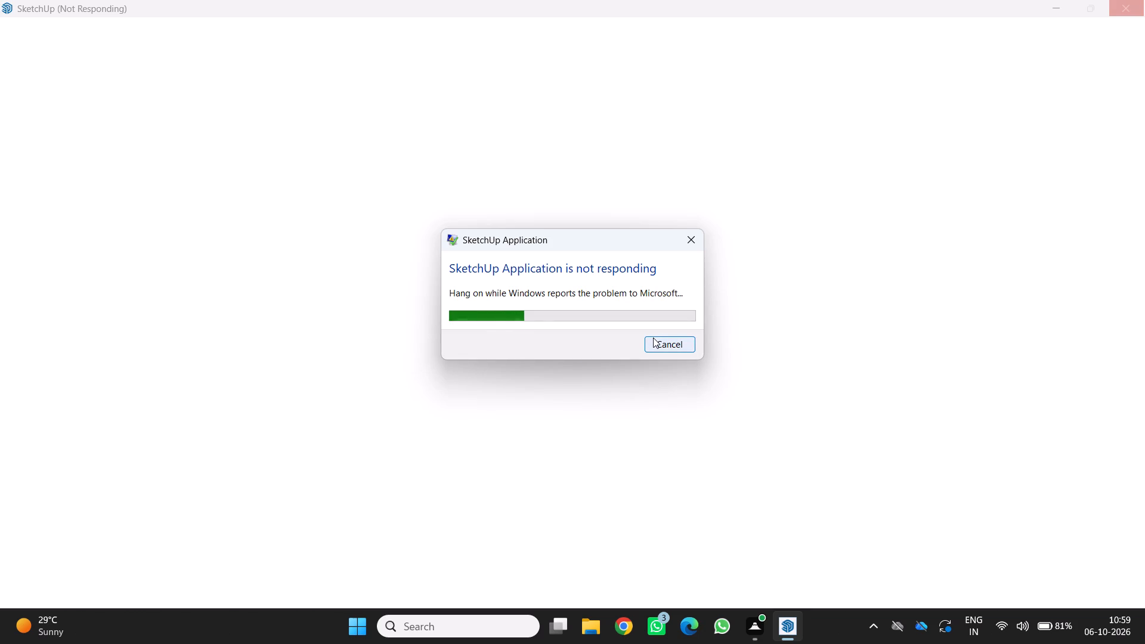
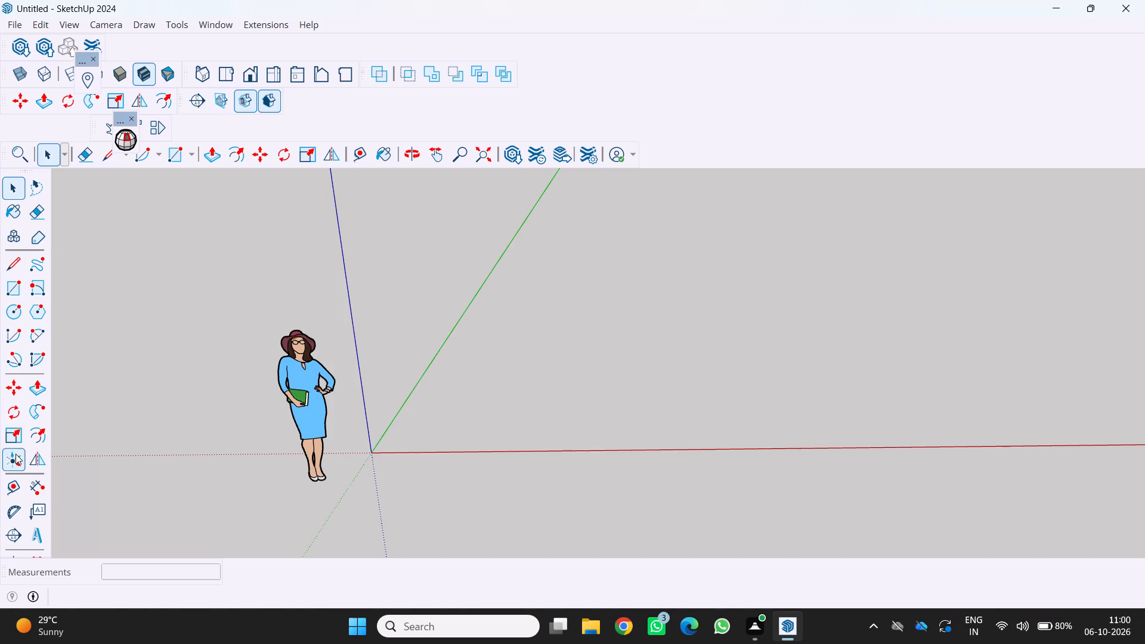
# Place a Tape Measure guide parallel to the green axis, about 2' 11" from it along the red axis.
pyautogui.click(11, 480)
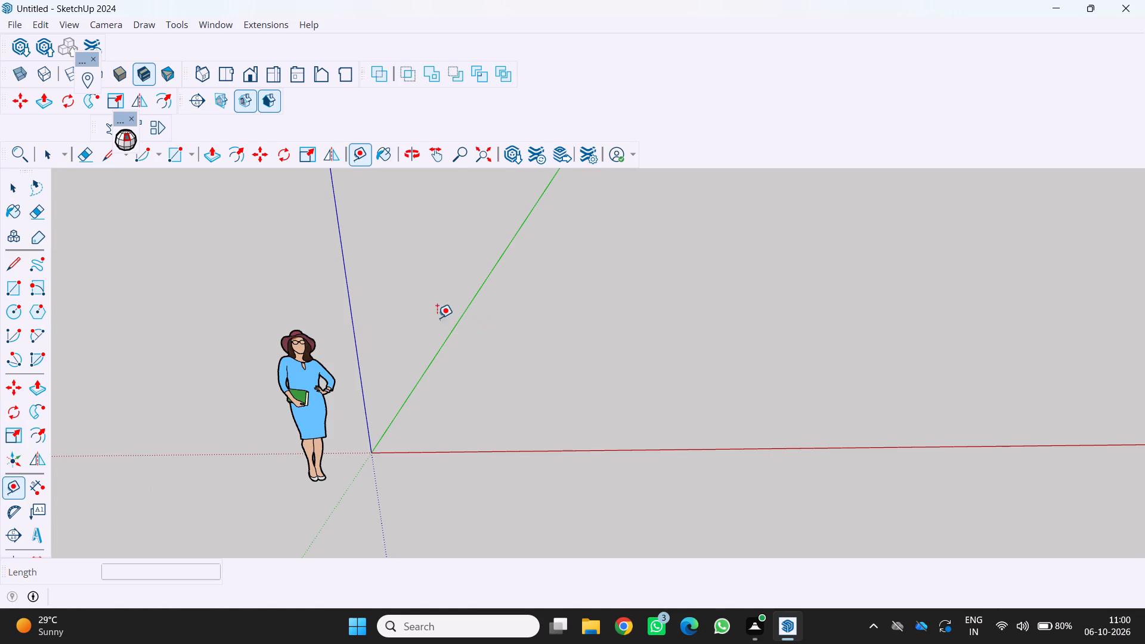
pyautogui.click(440, 348)
pyautogui.press('End')
pyautogui.press('End')
pyautogui.press('End')
pyautogui.press('End')
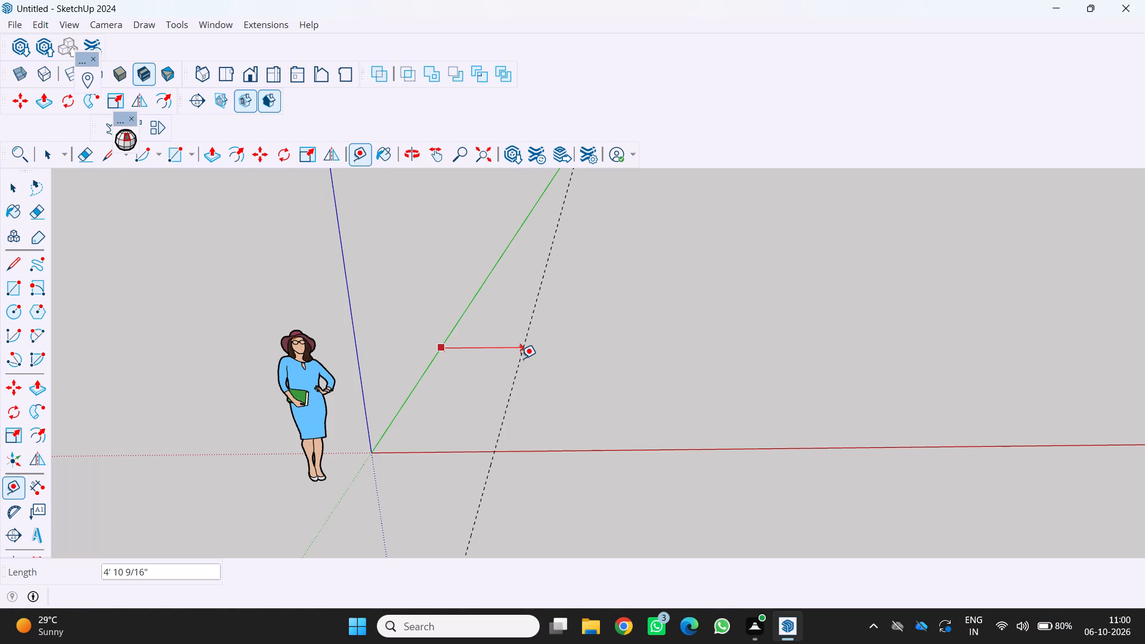
pyautogui.click(490, 343)
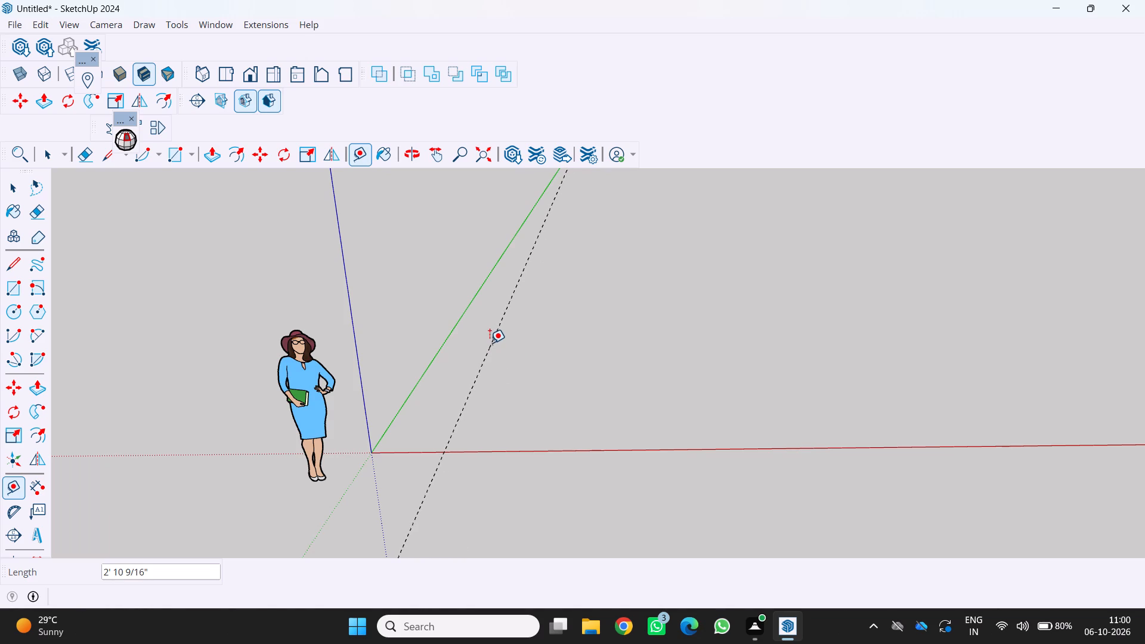
pyautogui.click(485, 348)
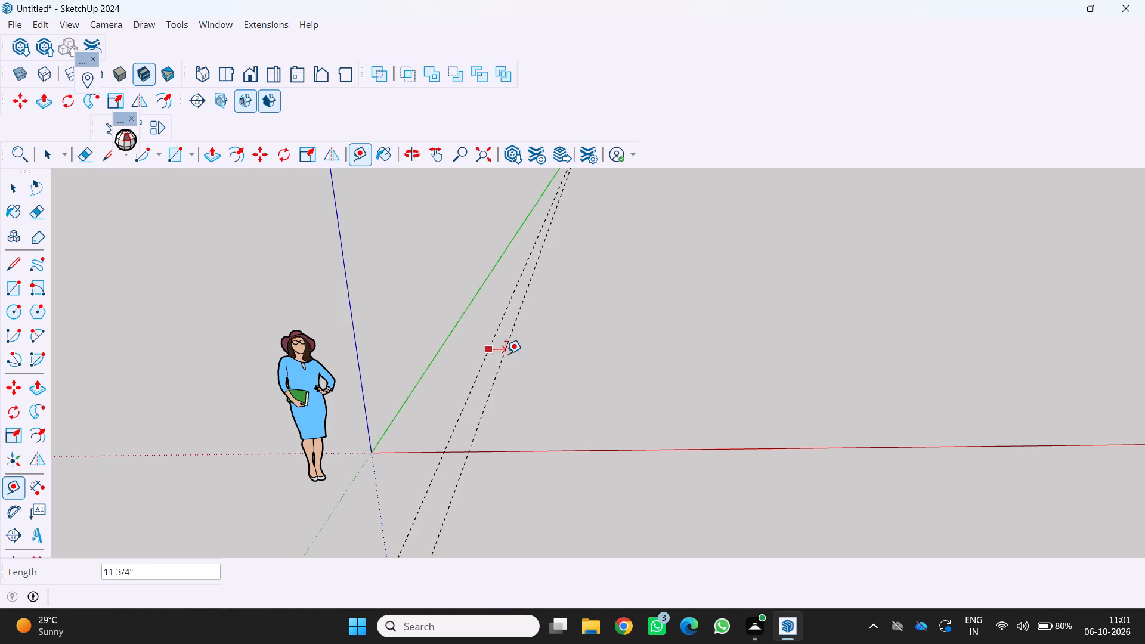
pyautogui.press('Escape')
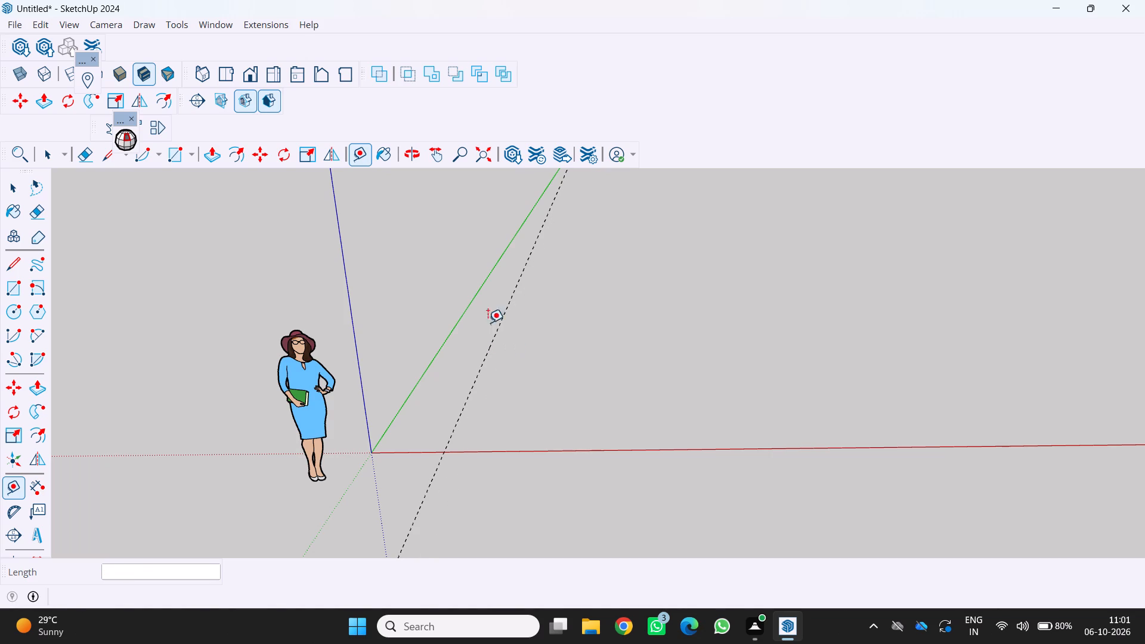
# Check the model's measurement units, keep the Architectural format, and close the model settings.
pyautogui.click(205, 22)
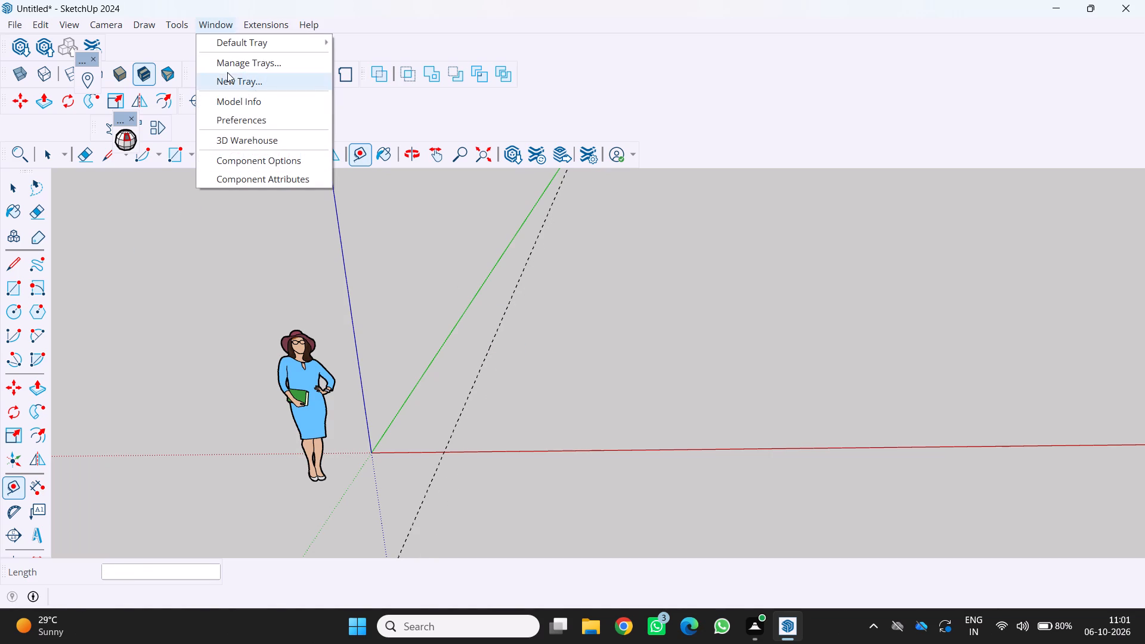
pyautogui.click(230, 107)
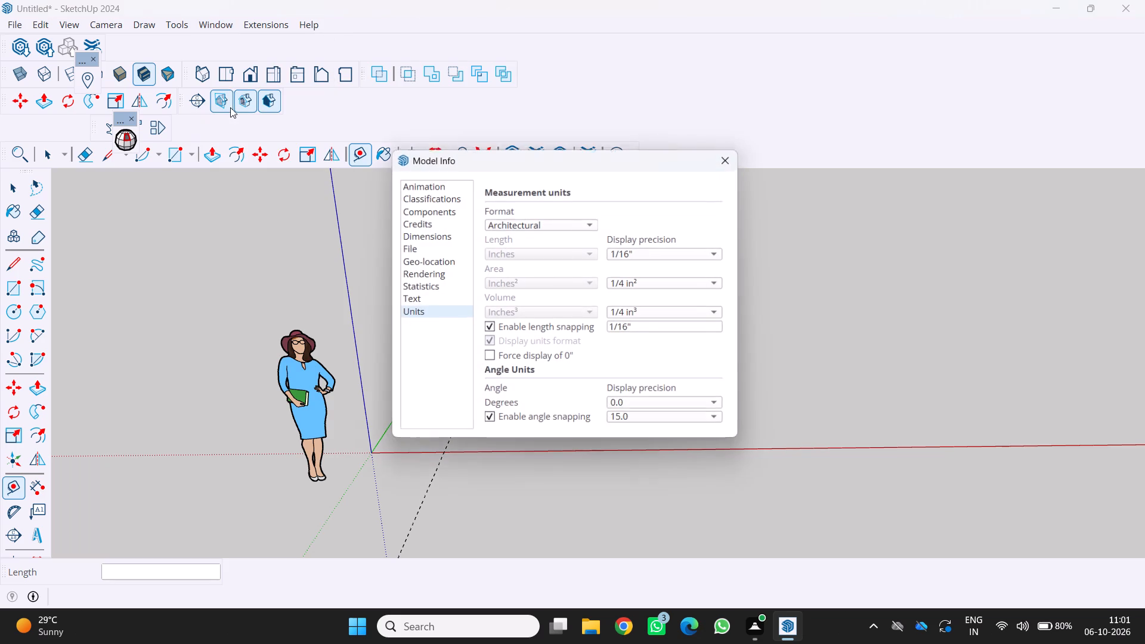
pyautogui.click(590, 219)
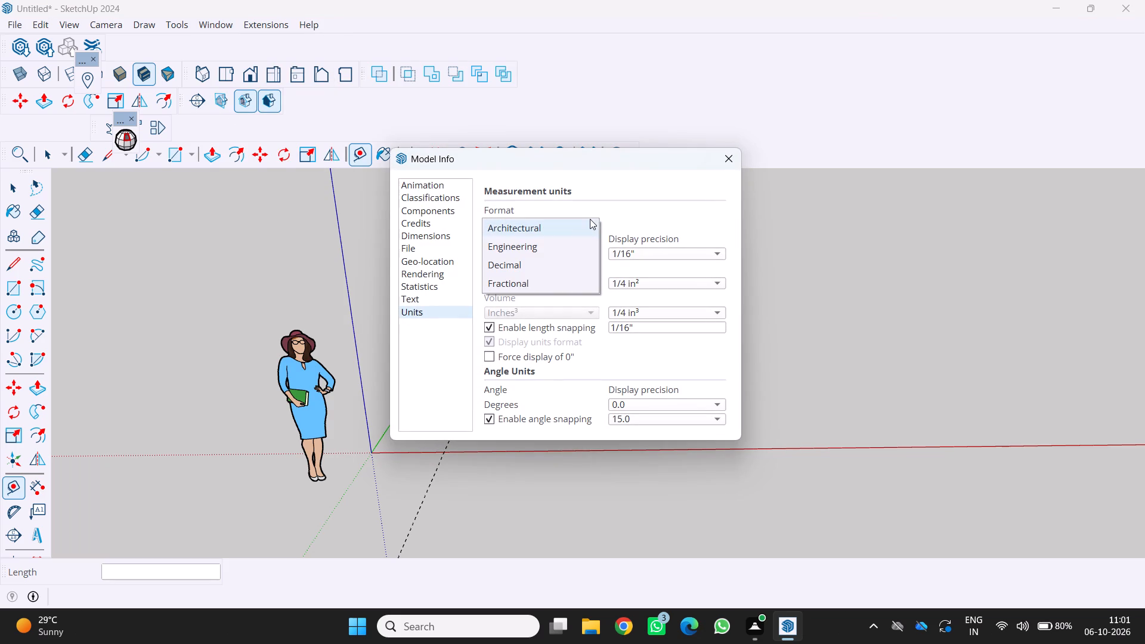
pyautogui.click(543, 224)
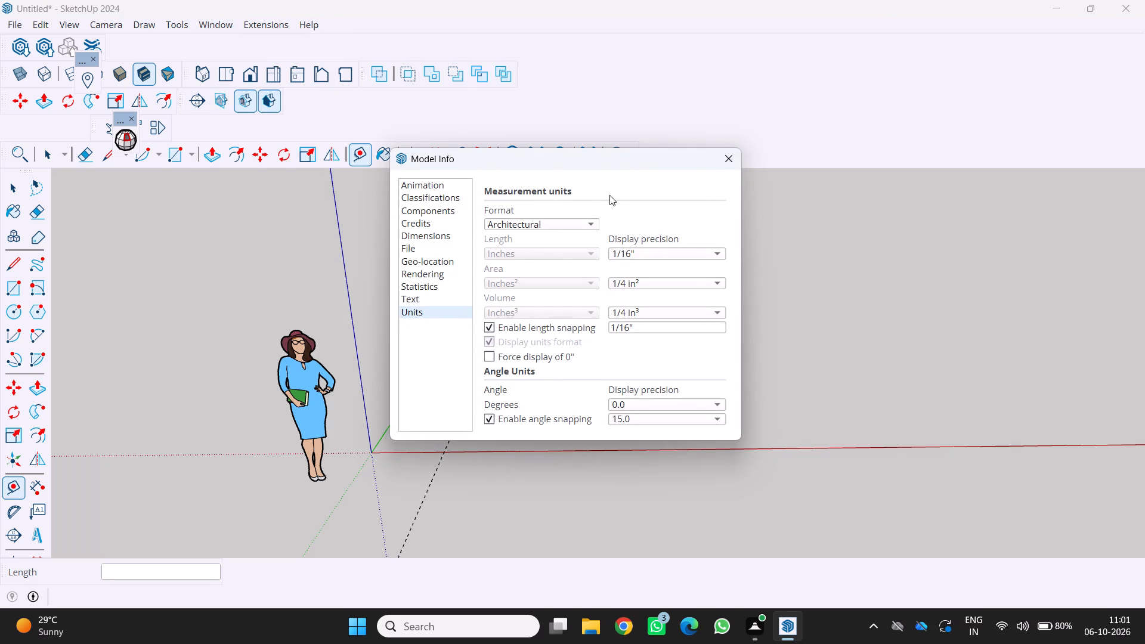
pyautogui.click(729, 154)
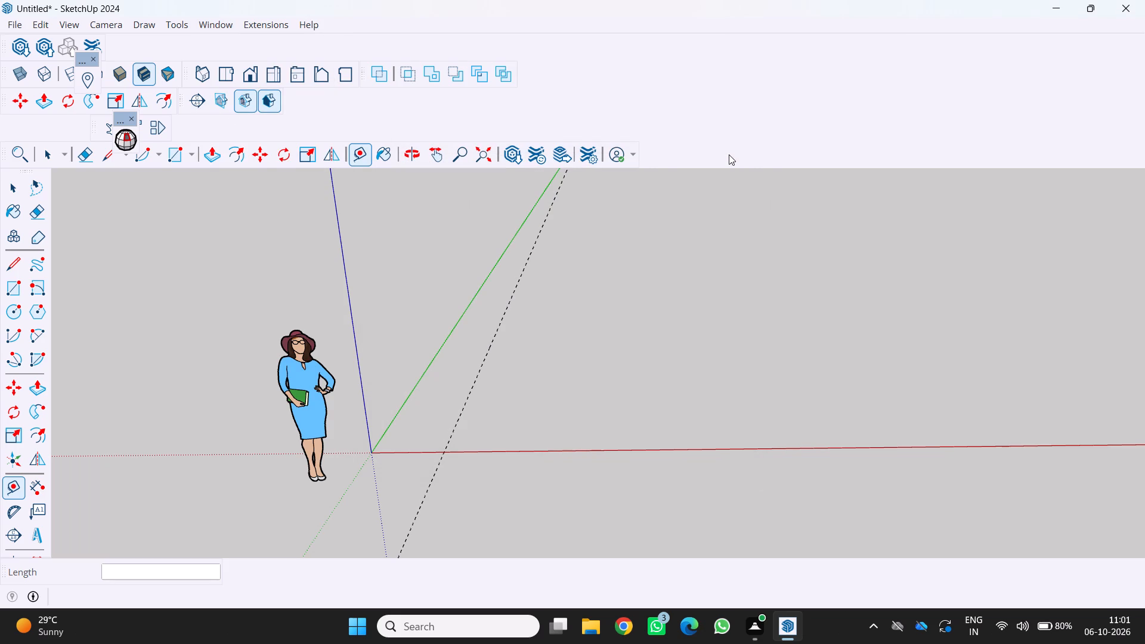
# Offset a second guide 9" from the first one, on the side away from the green axis.
pyautogui.click(474, 389)
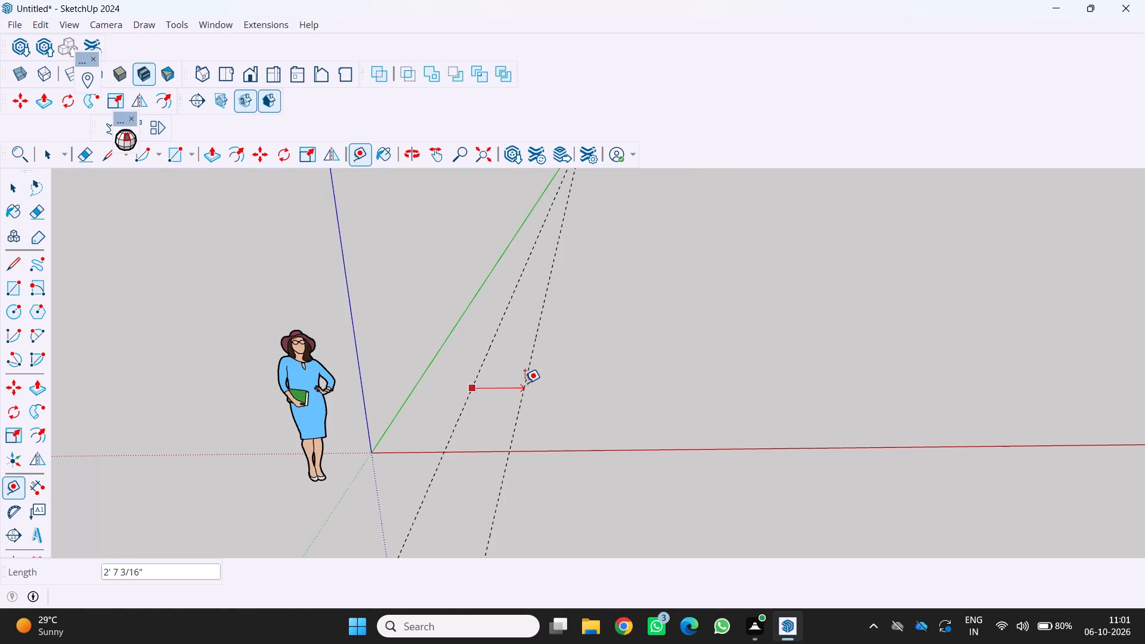
pyautogui.press('9')
pyautogui.press('Return')
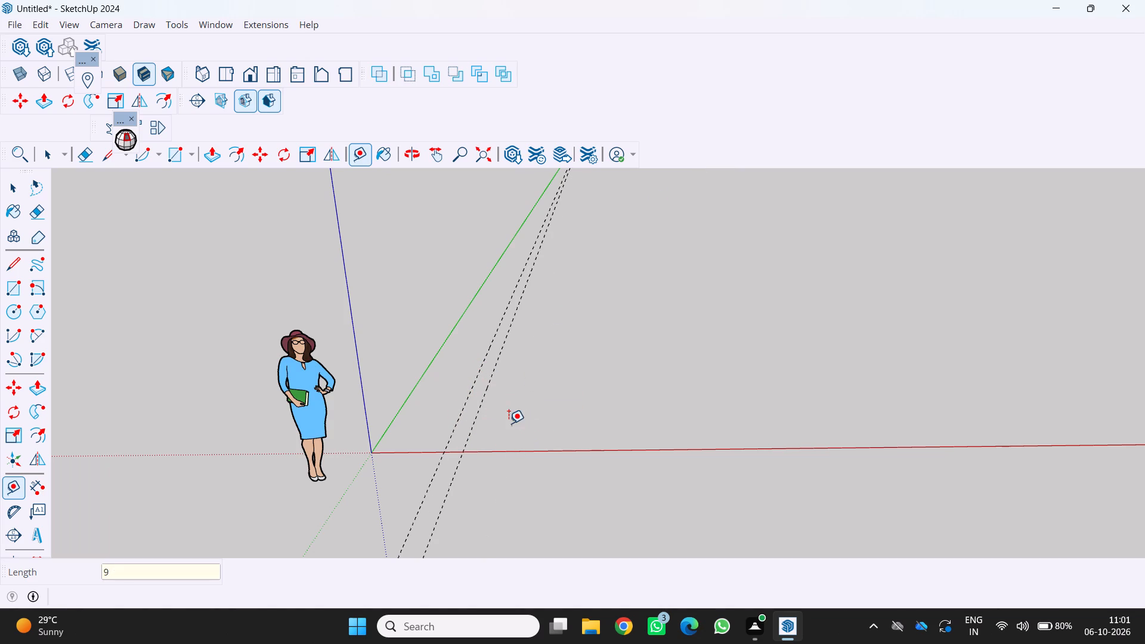
# Place a guide parallel to the red axis, about 2' 11" from it along the green axis.
pyautogui.click(523, 449)
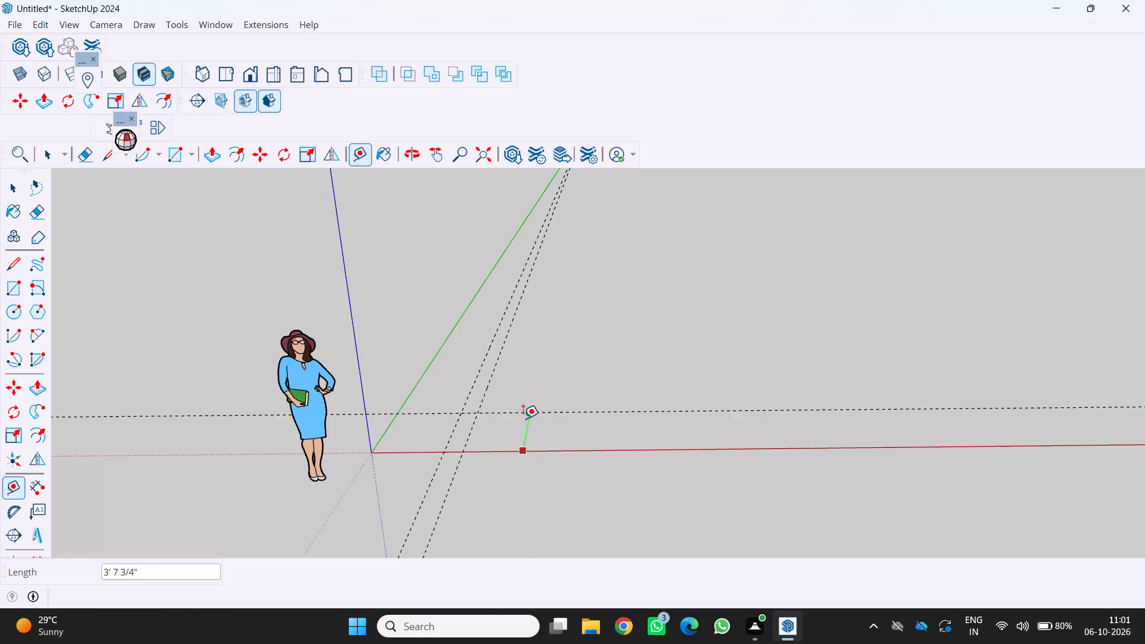
pyautogui.click(523, 419)
pyautogui.click(513, 416)
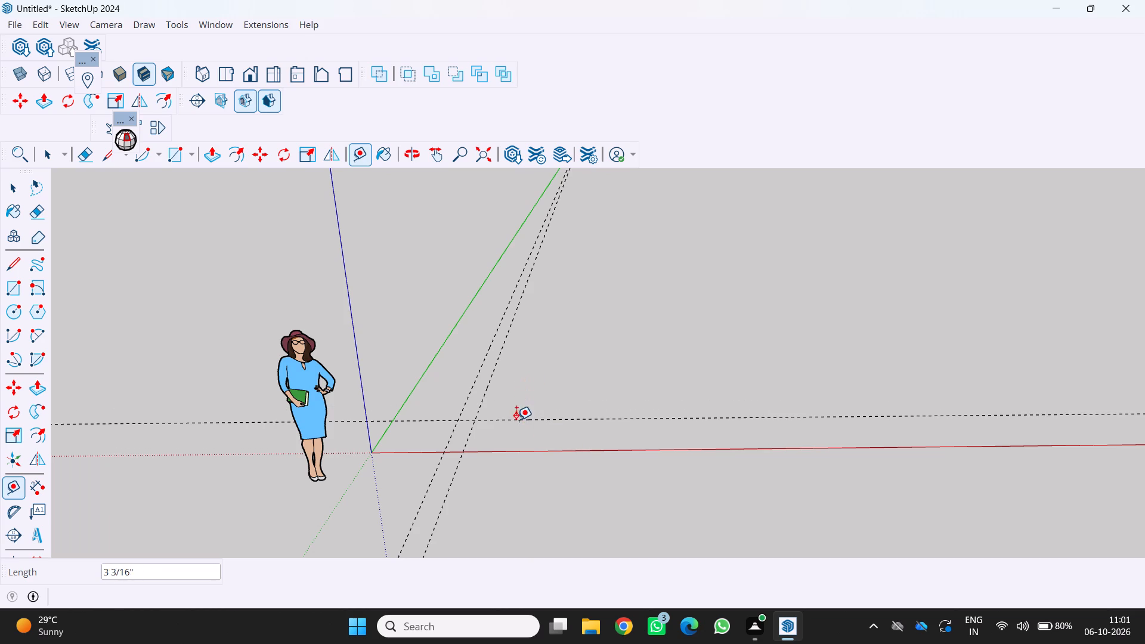
pyautogui.click(518, 416)
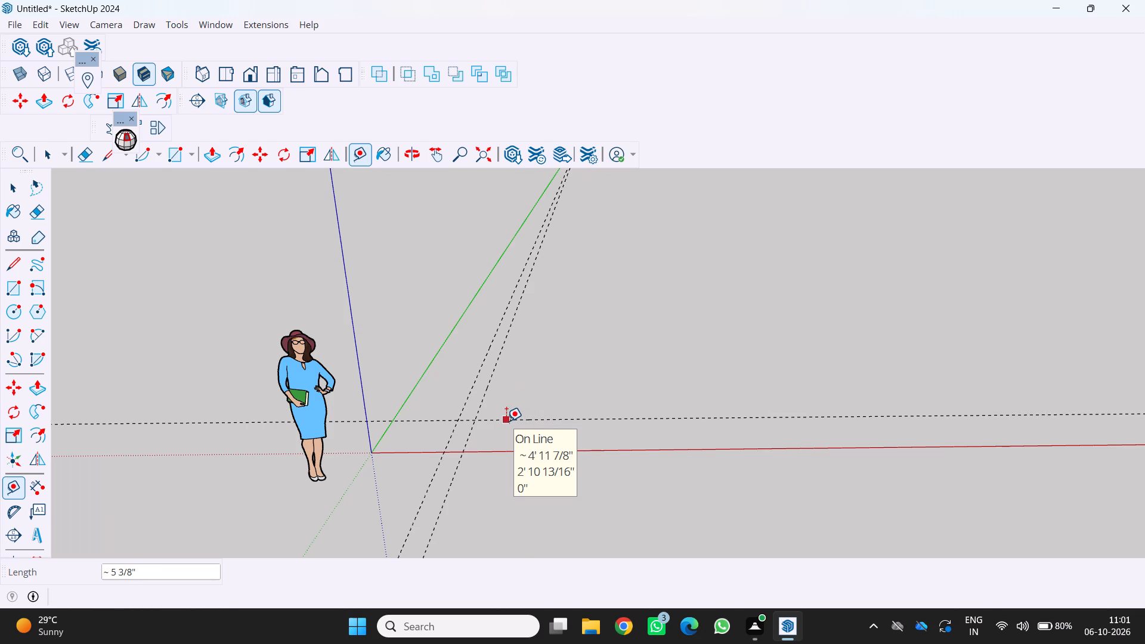
# Offset a second guide 9" from the red-direction guide, on the side away from the red axis.
pyautogui.click(550, 421)
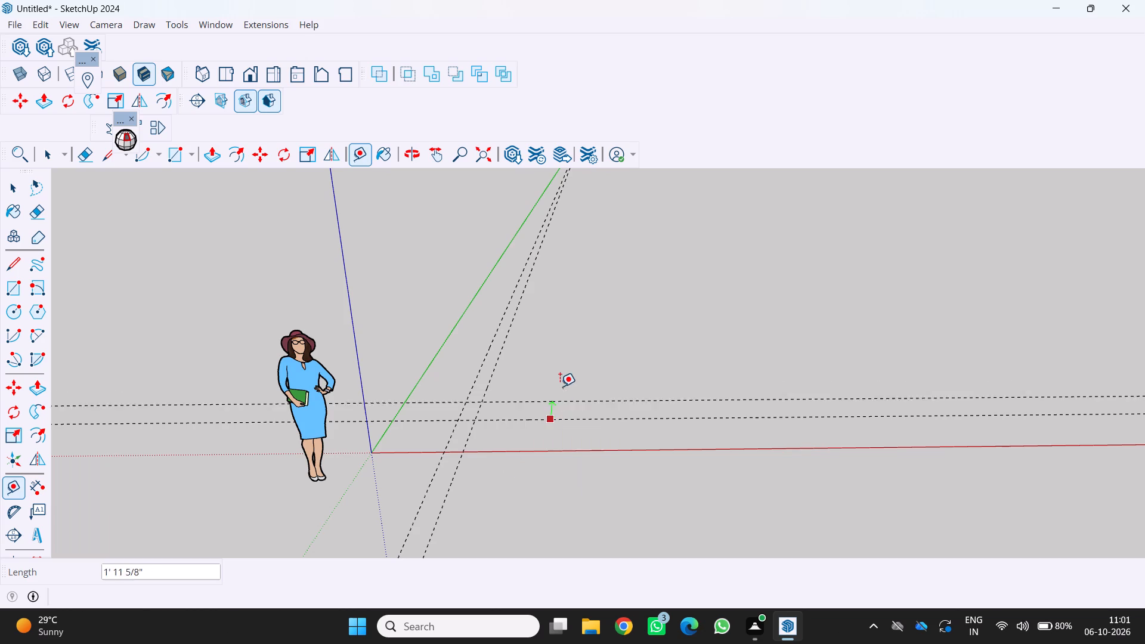
pyautogui.press('9')
pyautogui.press('Return')
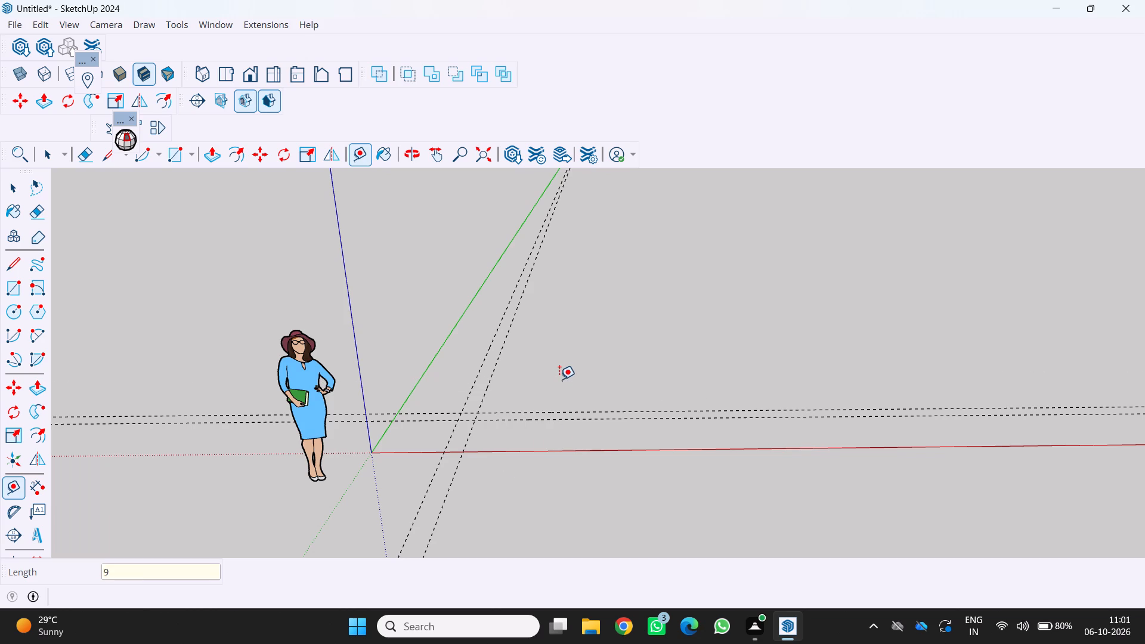
# Offset a guide 30' along the red axis from the green-direction guide farther from the green axis.
pyautogui.scroll(-6, 507, 359)
pyautogui.moveTo(528, 361); pyautogui.dragTo(616, 385, button='middle')
pyautogui.scroll(1, 544, 369)
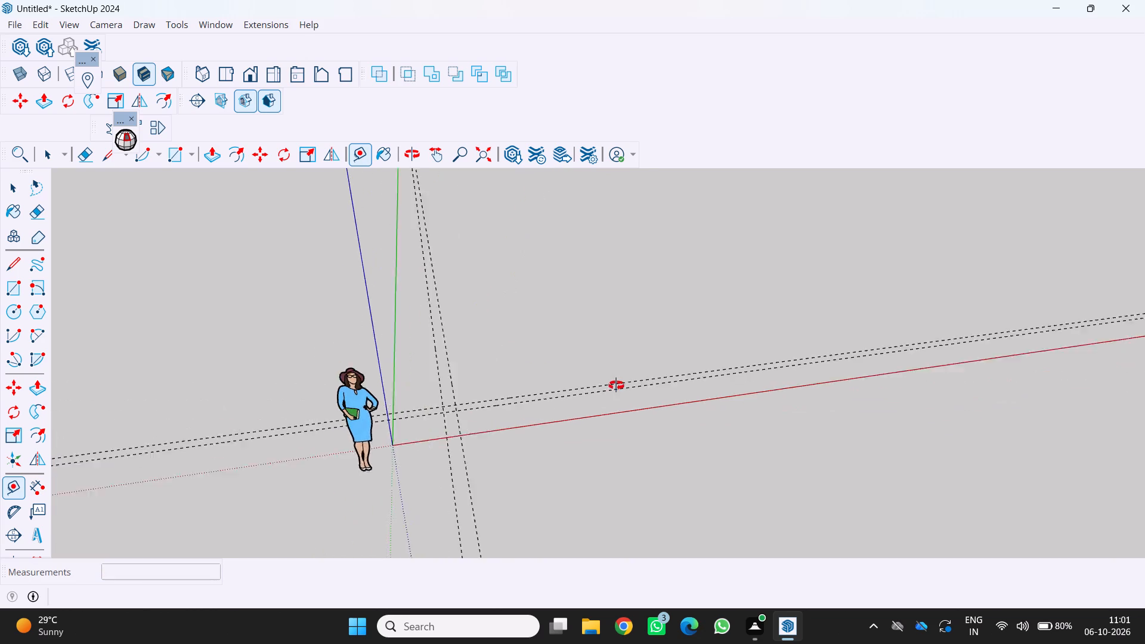
pyautogui.moveTo(616, 385); pyautogui.dragTo(485, 364, button='middle')
pyautogui.middleClick(485, 364)
pyautogui.scroll(1, 537, 413)
pyautogui.moveTo(527, 390); pyautogui.dragTo(550, 398, button='middle')
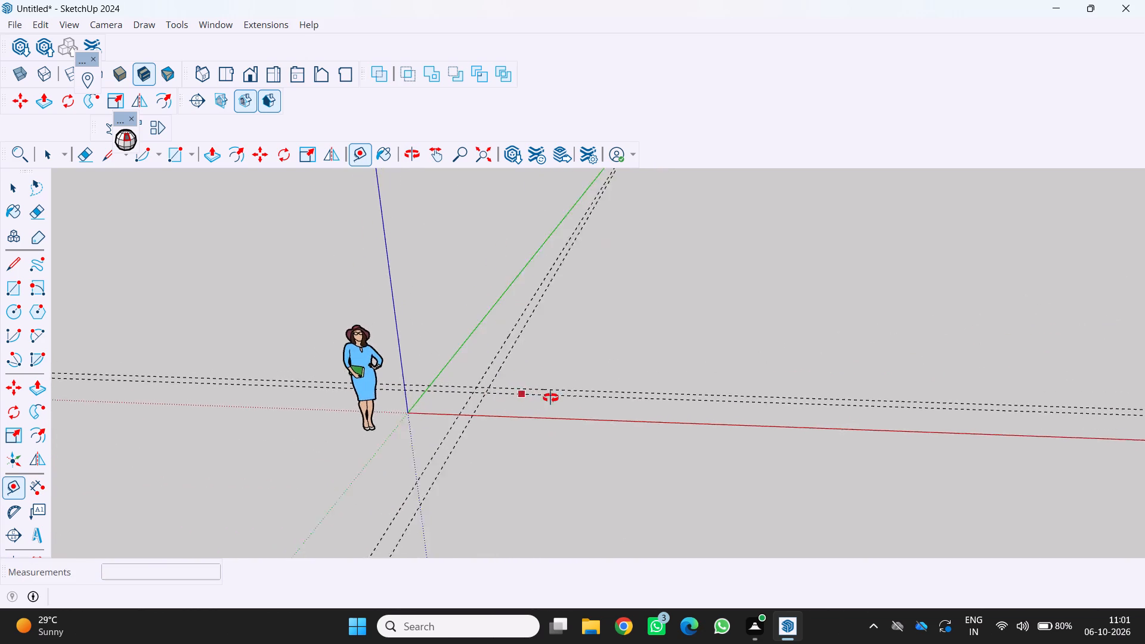
pyautogui.moveTo(550, 398); pyautogui.dragTo(583, 378, button='middle')
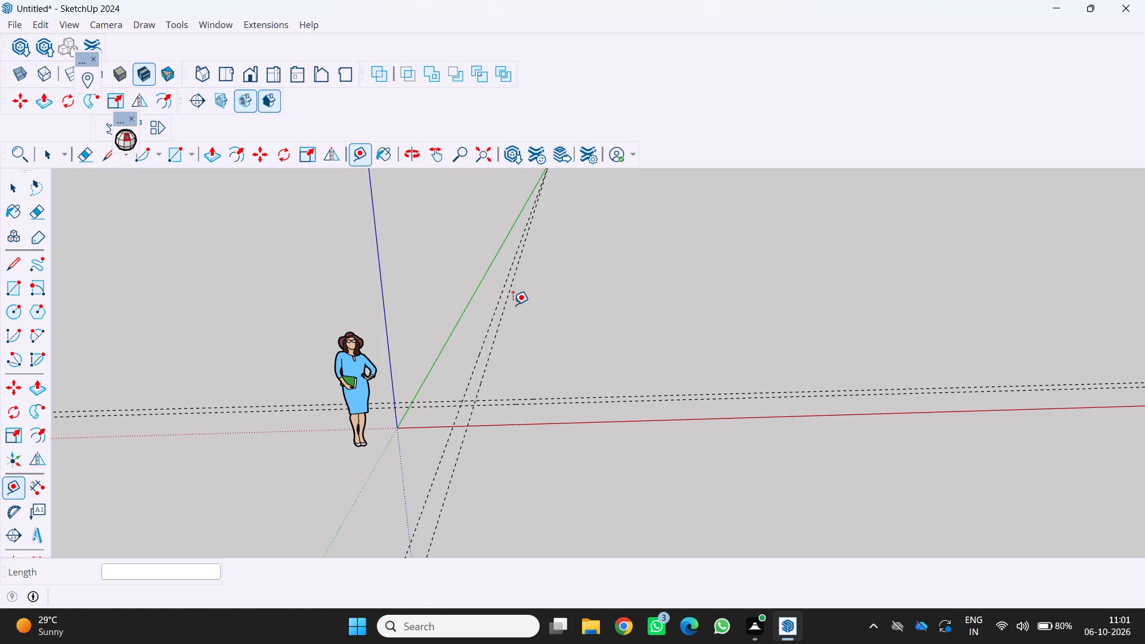
pyautogui.click(503, 304)
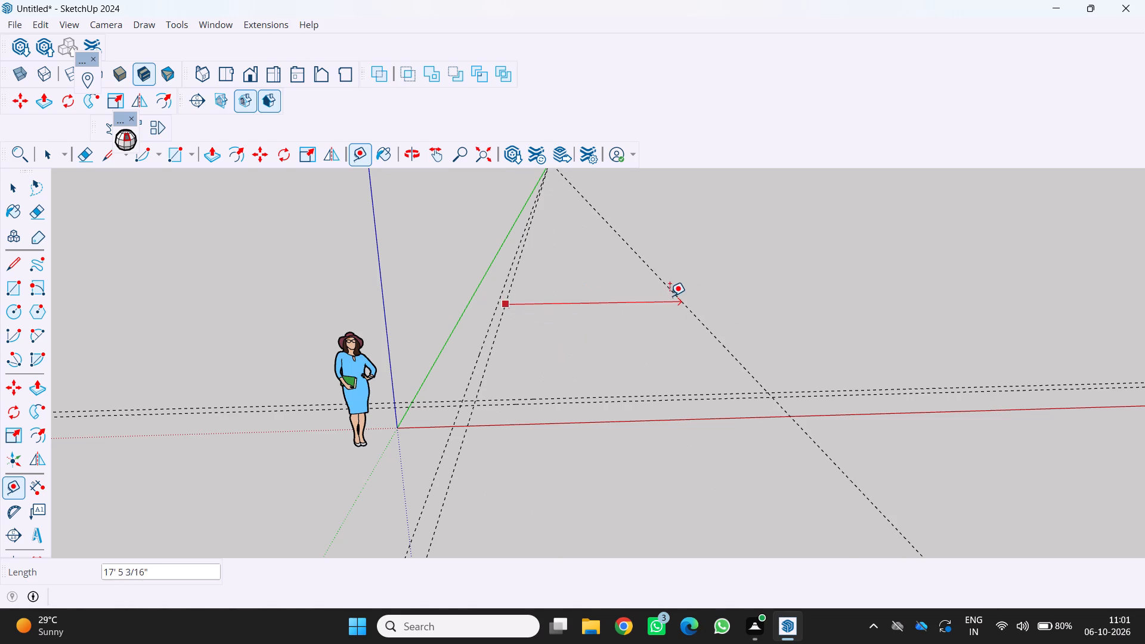
pyautogui.press('3')
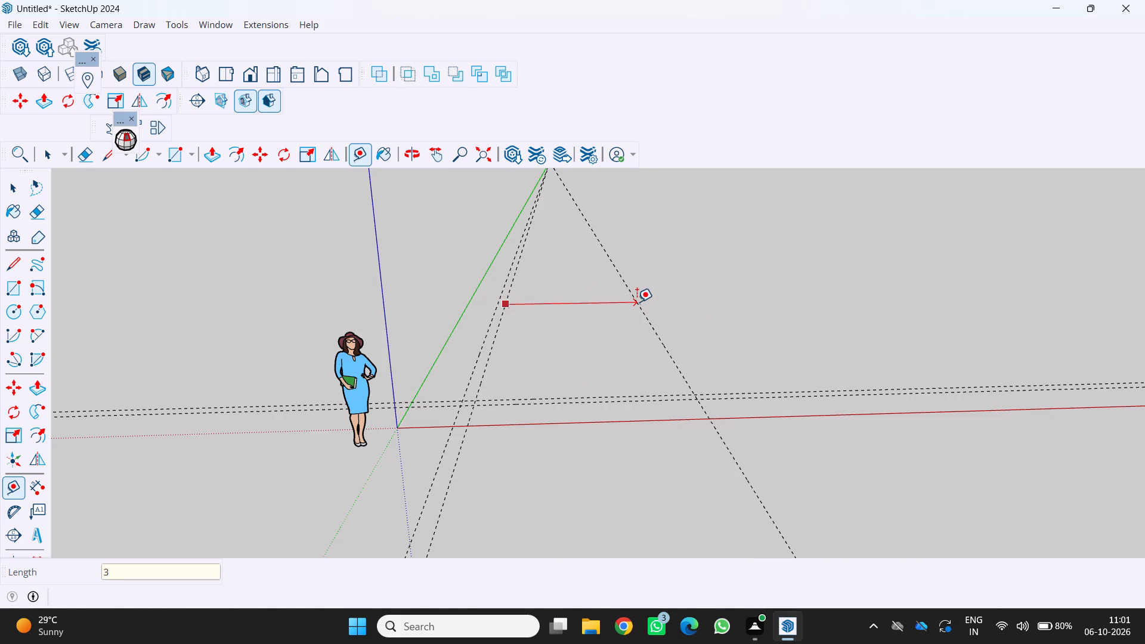
pyautogui.write("0'")
pyautogui.press('Return')
# Offset a guide 9" from the new 30' guide, back toward the green axis, to mark the opposite wall's thickness.
pyautogui.scroll(-12, 637, 302)
pyautogui.moveTo(591, 322); pyautogui.dragTo(490, 369, button='middle')
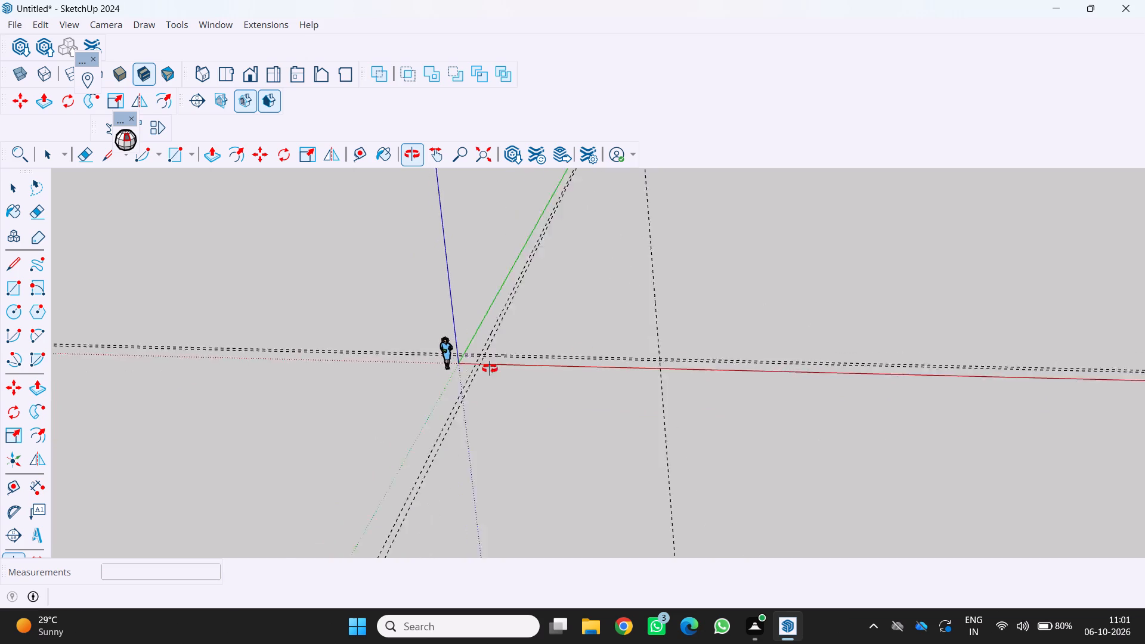
pyautogui.moveTo(490, 369); pyautogui.dragTo(468, 364, button='middle')
pyautogui.middleClick(468, 364)
pyautogui.scroll(-4, 541, 352)
pyautogui.moveTo(543, 353); pyautogui.dragTo(636, 367, button='middle')
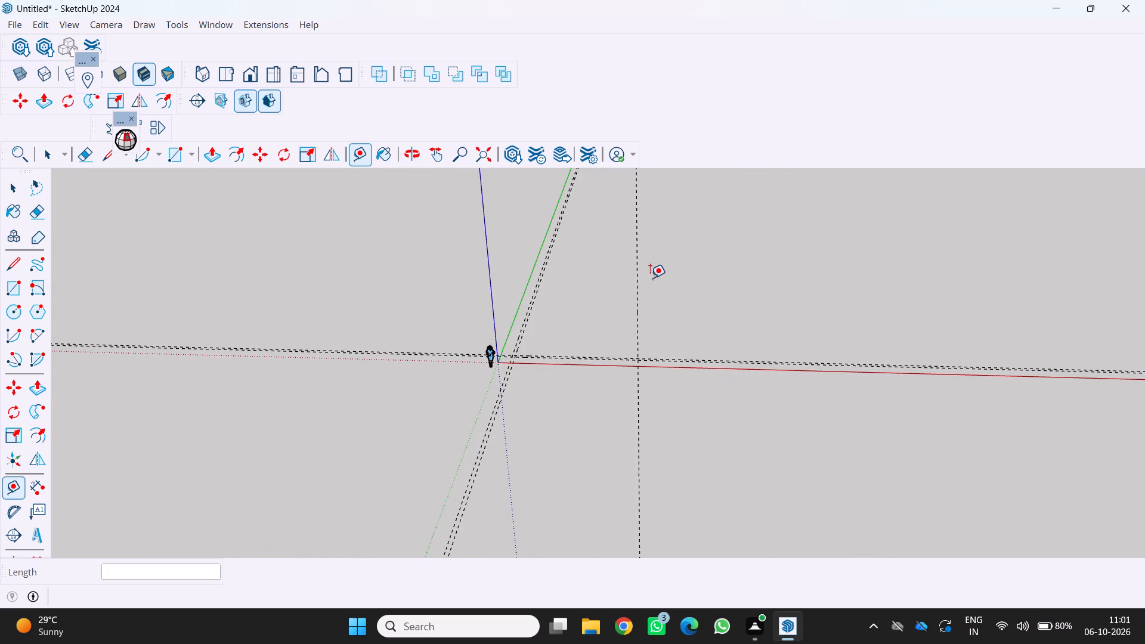
pyautogui.click(636, 293)
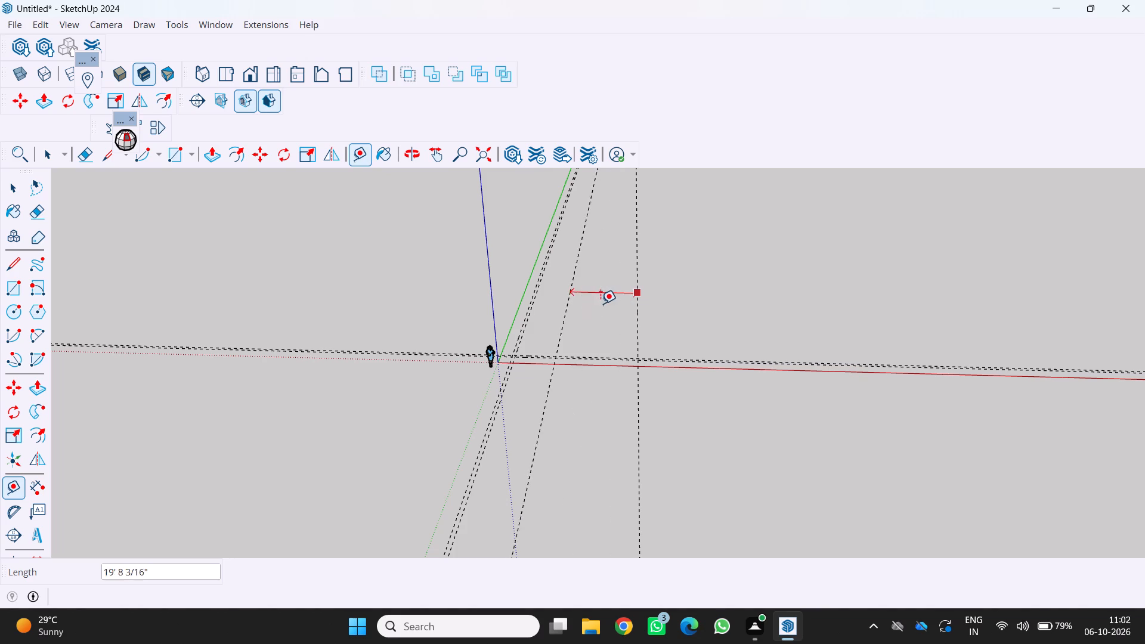
pyautogui.press('9')
pyautogui.press('Return')
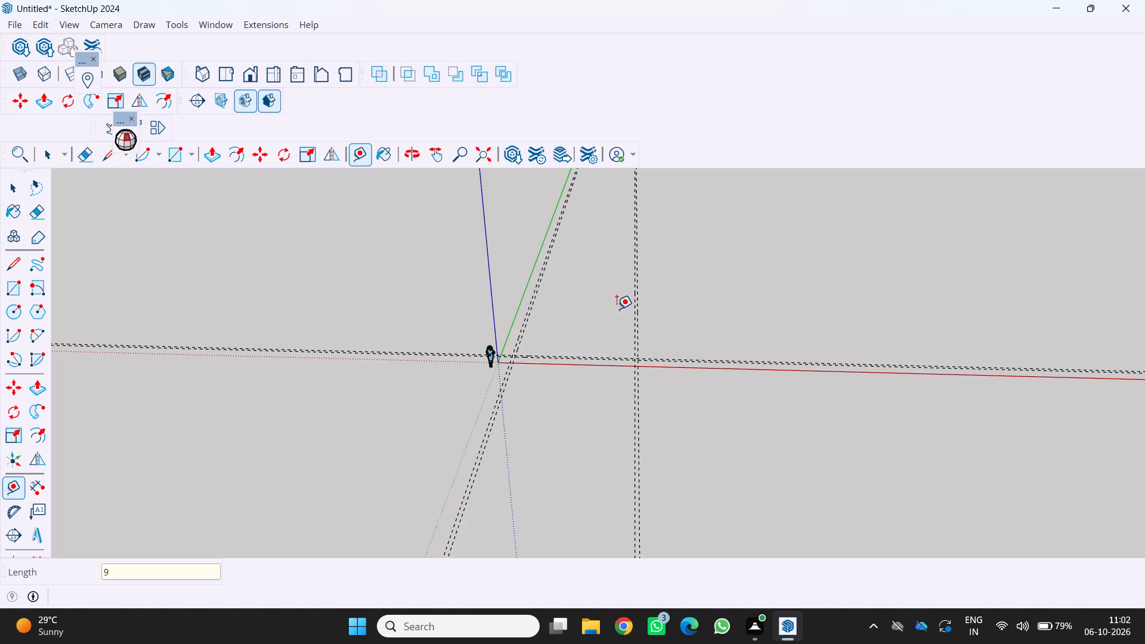
# Offset a guide 58' along the green axis from the red-direction guide nearer the red axis.
pyautogui.scroll(7, 713, 296)
pyautogui.scroll(2, 658, 329)
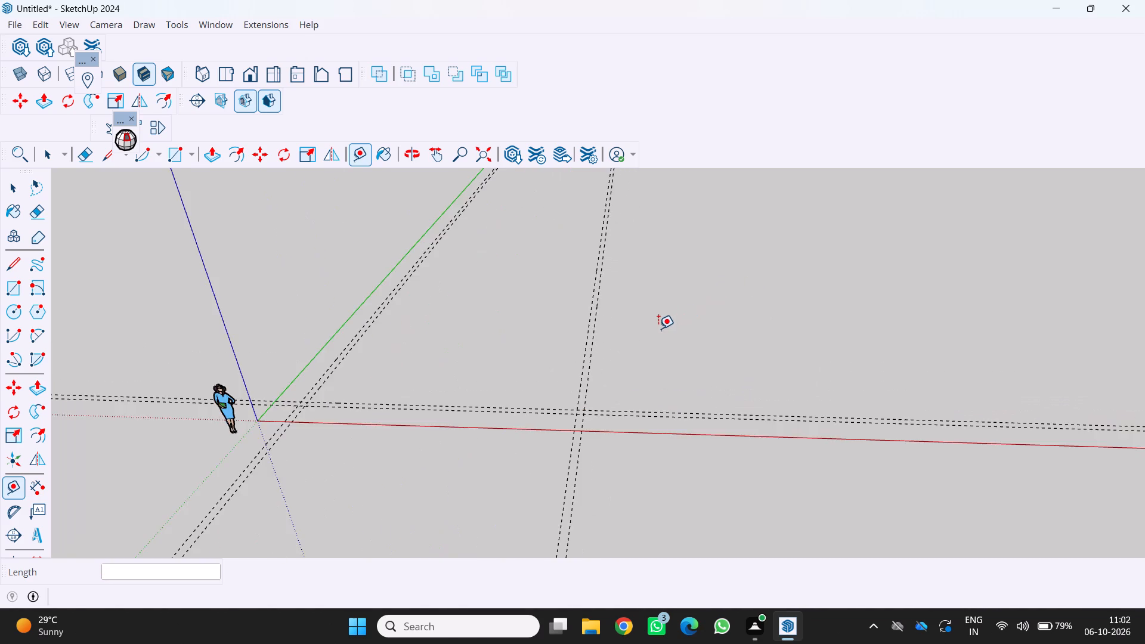
pyautogui.moveTo(658, 329); pyautogui.dragTo(583, 394, button='middle')
pyautogui.middleClick(583, 394)
pyautogui.scroll(1, 583, 394)
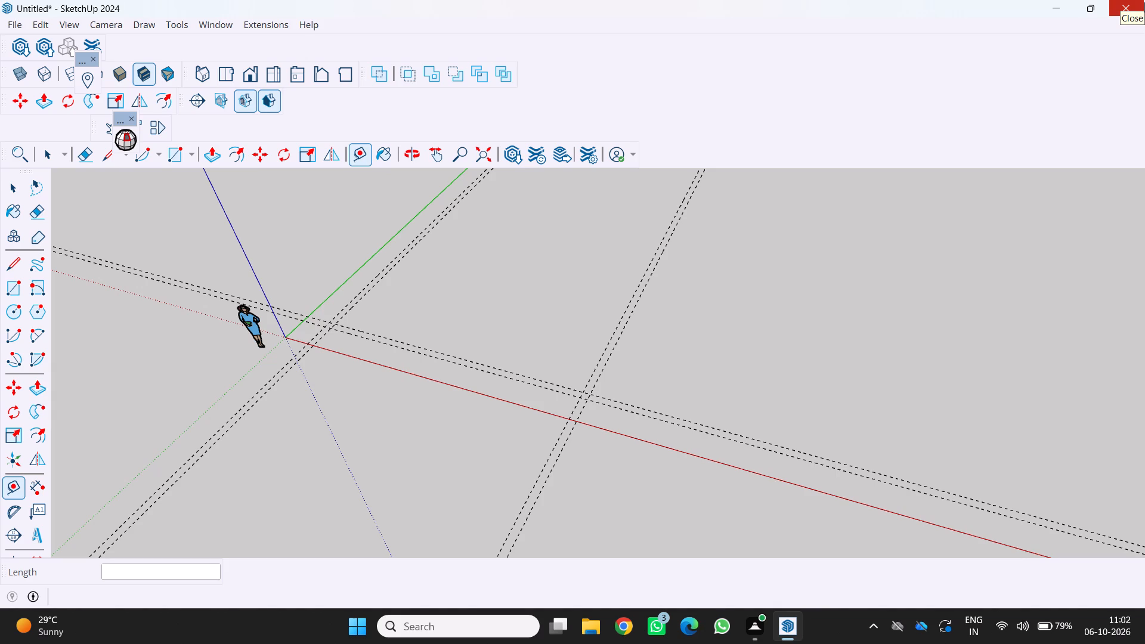
pyautogui.scroll(-1, 1104, 26)
pyautogui.scroll(-4, 592, 261)
pyautogui.moveTo(584, 285); pyautogui.dragTo(589, 286, button='middle')
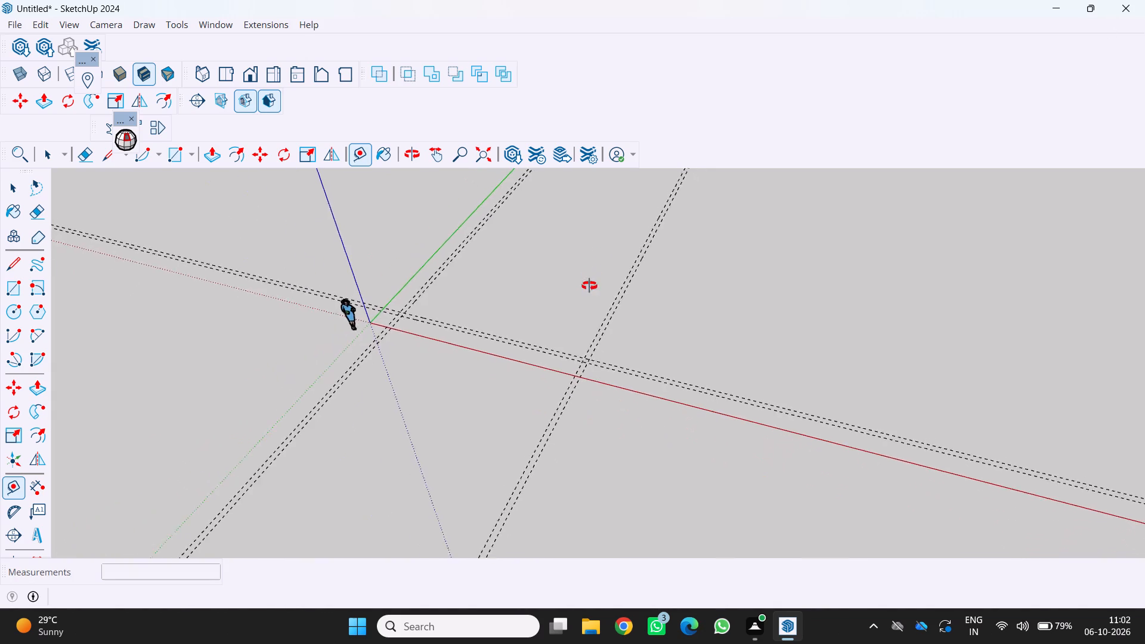
pyautogui.moveTo(589, 286); pyautogui.dragTo(656, 292, button='middle')
pyautogui.scroll(3, 493, 318)
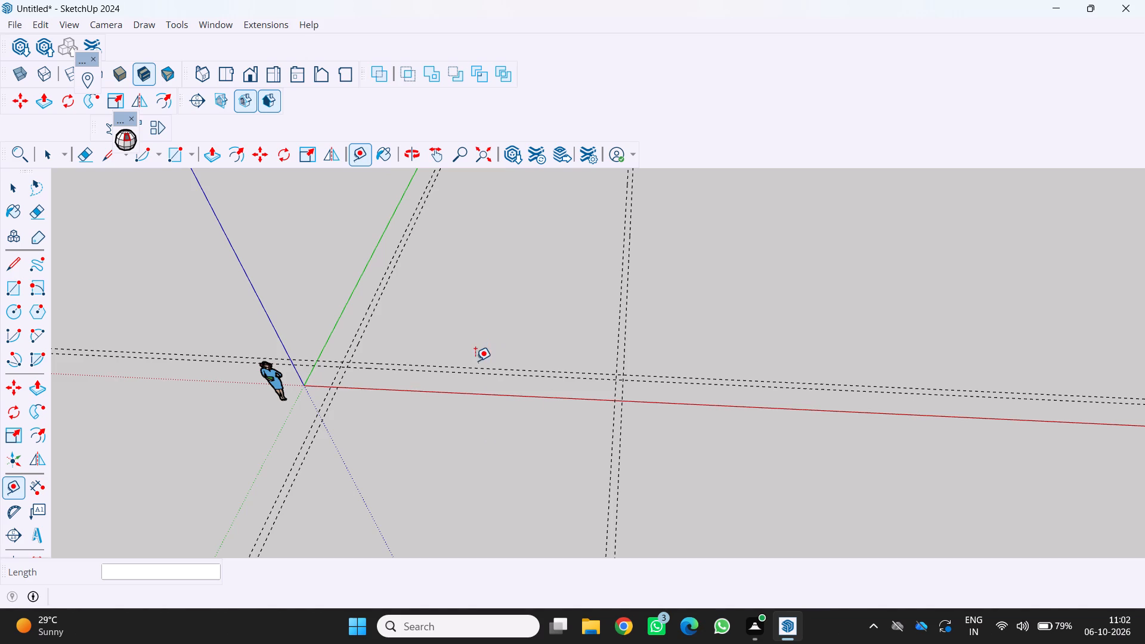
pyautogui.click(442, 372)
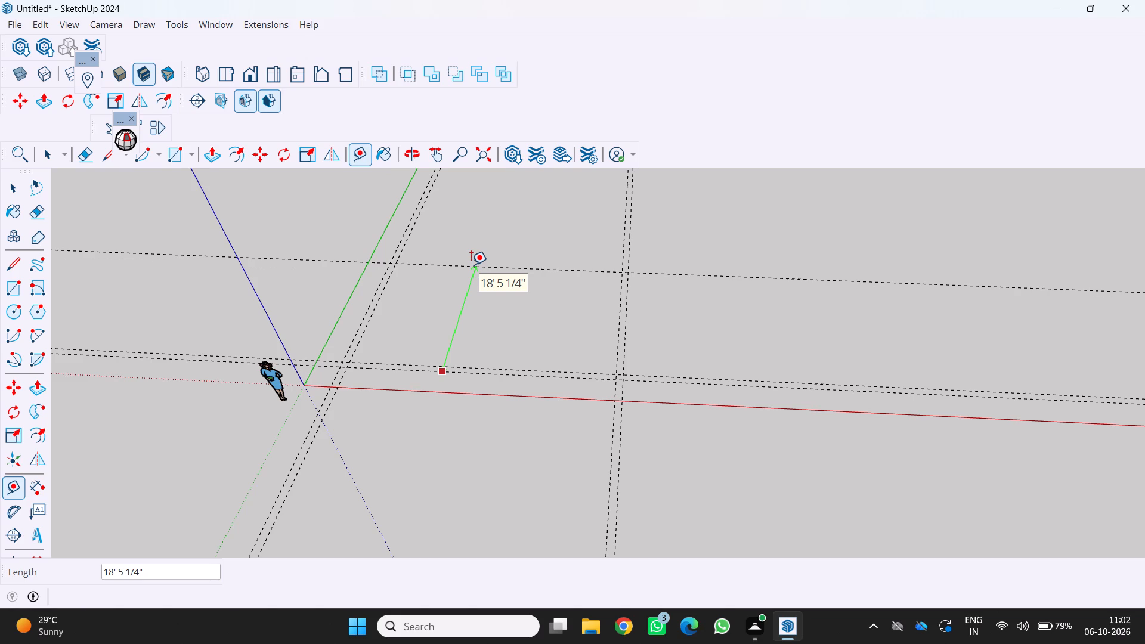
pyautogui.write("58'")
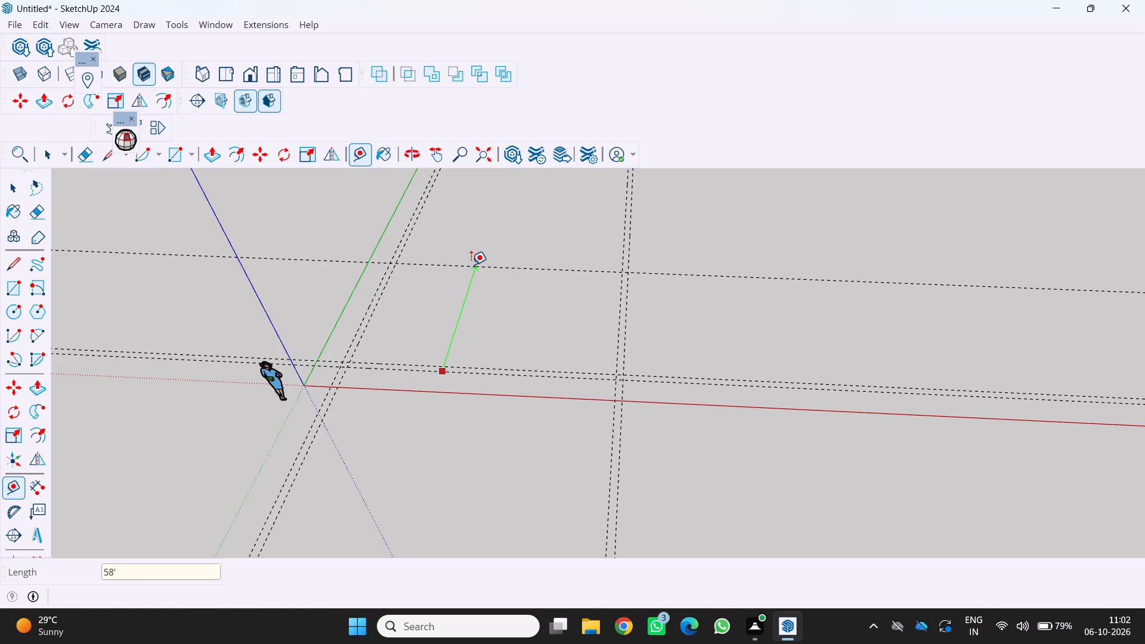
pyautogui.press('Return')
pyautogui.scroll(-10, 462, 276)
pyautogui.moveTo(456, 280); pyautogui.dragTo(514, 318, button='middle')
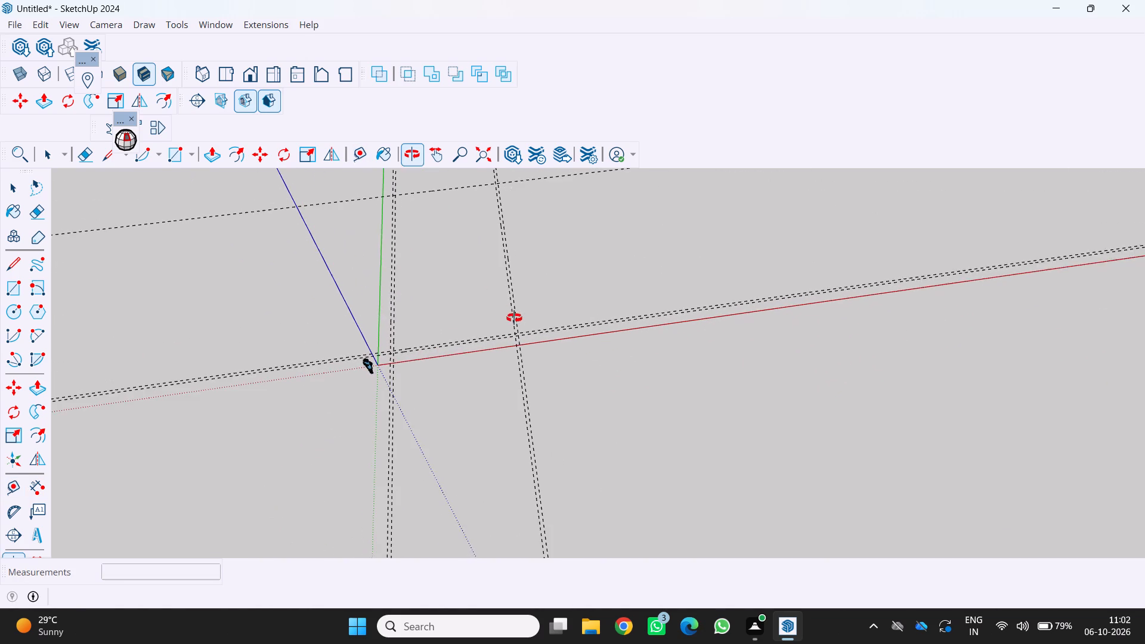
pyautogui.moveTo(514, 318); pyautogui.dragTo(510, 317, button='middle')
pyautogui.scroll(-1, 454, 231)
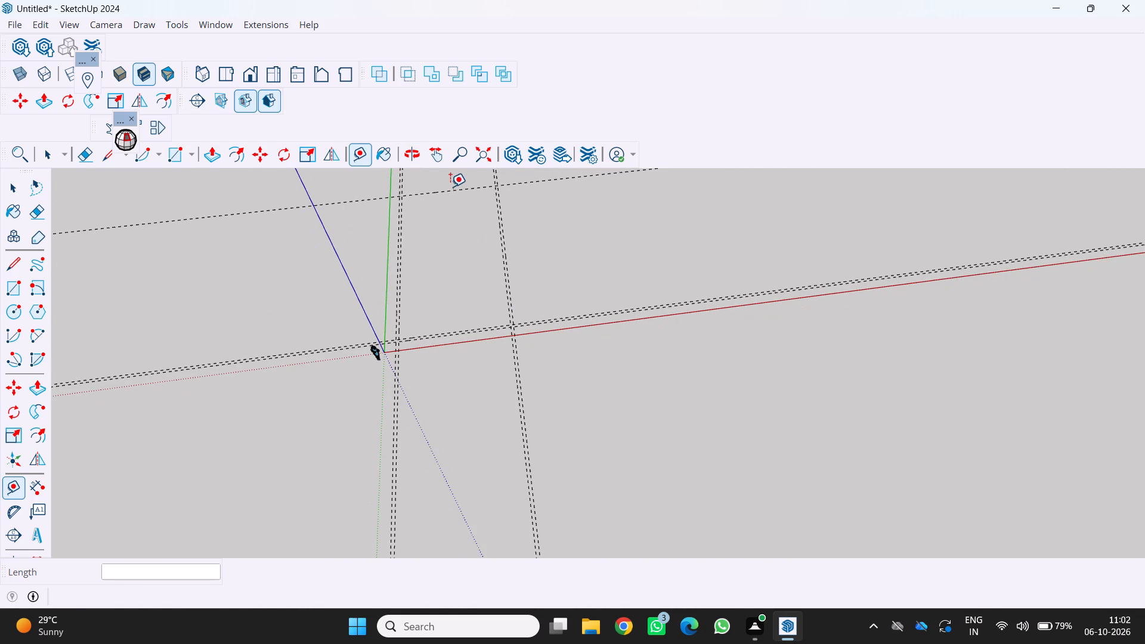
# Offset a guide 9" from the new 58' guide, back toward the red axis, to mark the far wall's thickness.
pyautogui.click(449, 194)
pyautogui.press('9')
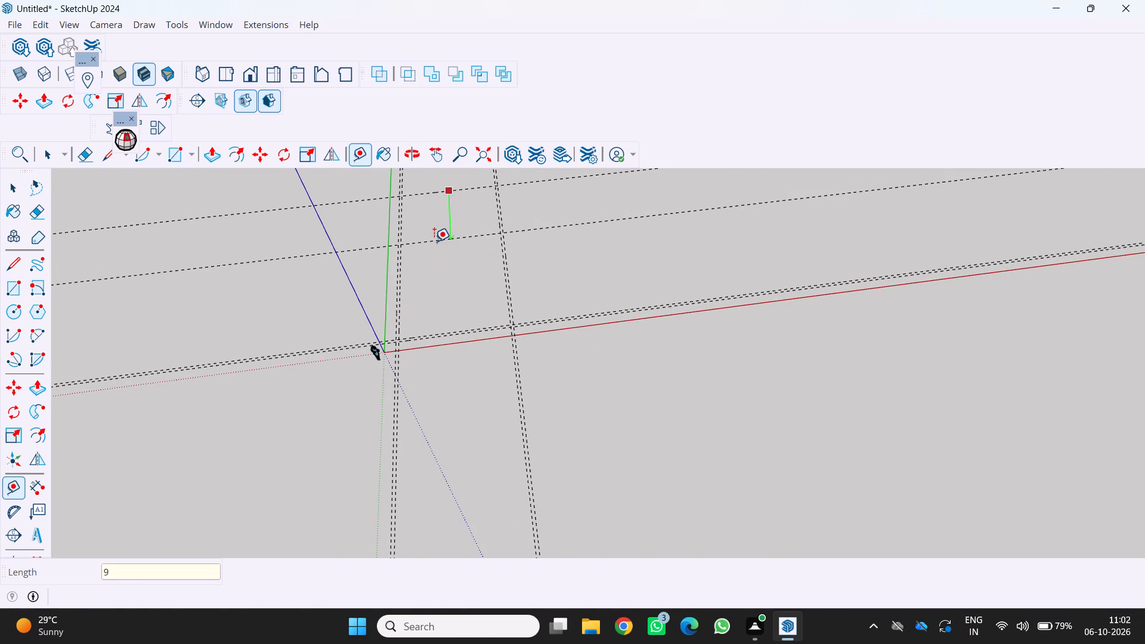
pyautogui.press('Return')
# Examine the outer-wall guide layout around the origin and along the green-direction guides.
pyautogui.scroll(-1, 434, 241)
pyautogui.moveTo(471, 250); pyautogui.dragTo(394, 248, button='middle')
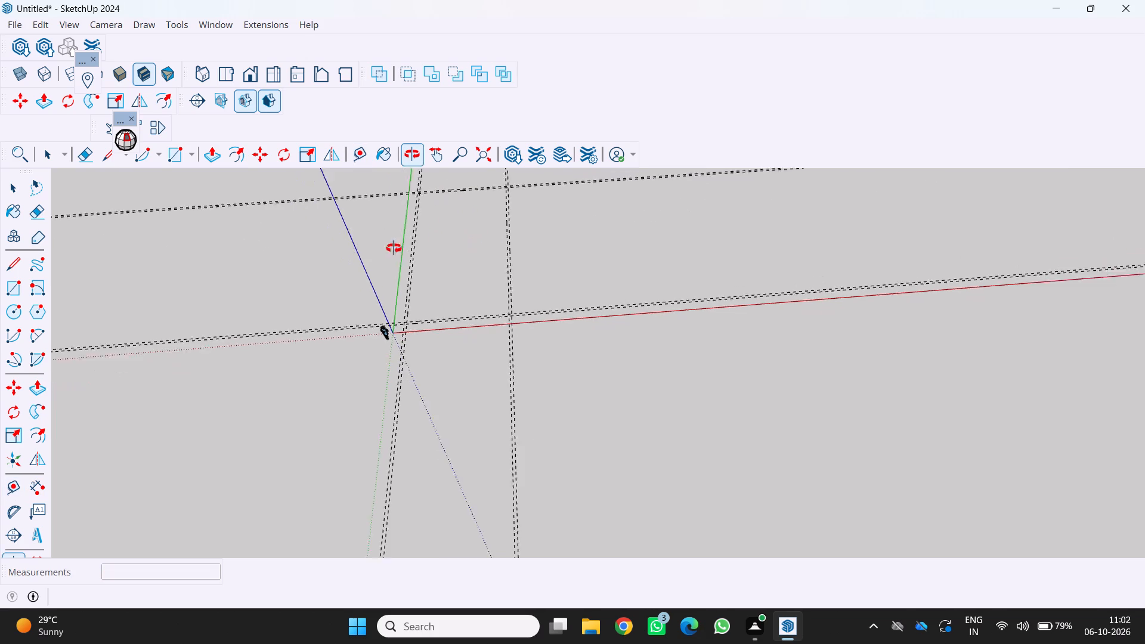
pyautogui.moveTo(394, 248); pyautogui.dragTo(364, 248, button='middle')
pyautogui.scroll(2, 479, 231)
pyautogui.scroll(-1, 482, 228)
pyautogui.moveTo(495, 239); pyautogui.dragTo(513, 256, button='middle')
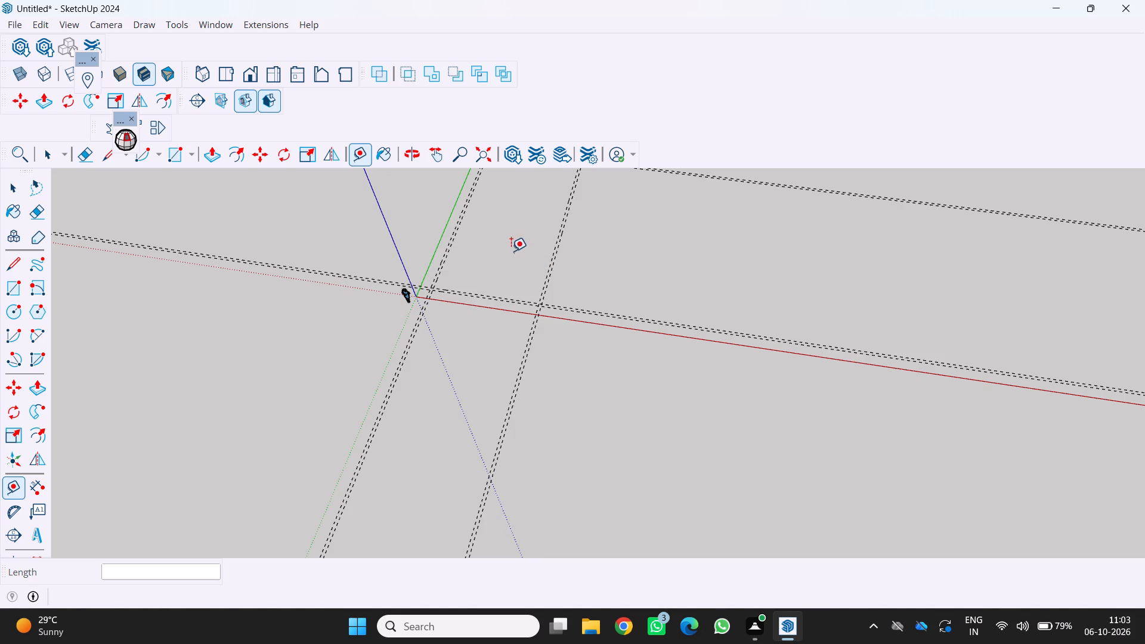
pyautogui.scroll(-2, 540, 246)
pyautogui.moveTo(530, 256); pyautogui.dragTo(587, 295, button='middle')
pyautogui.middleClick(587, 295)
pyautogui.scroll(1, 587, 295)
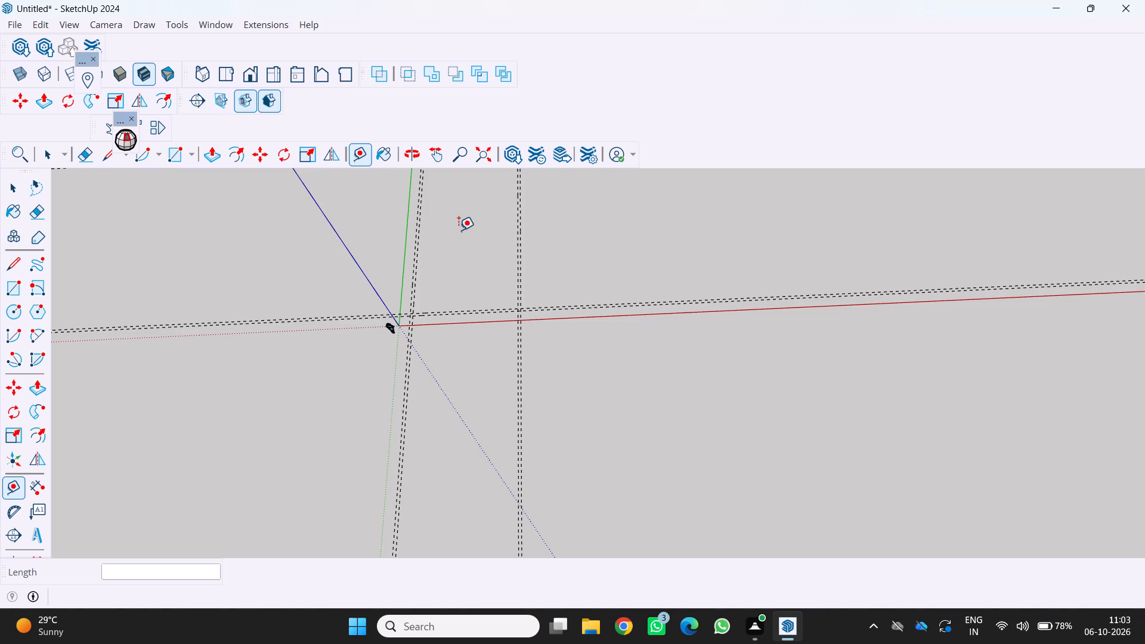
pyautogui.scroll(3, 459, 230)
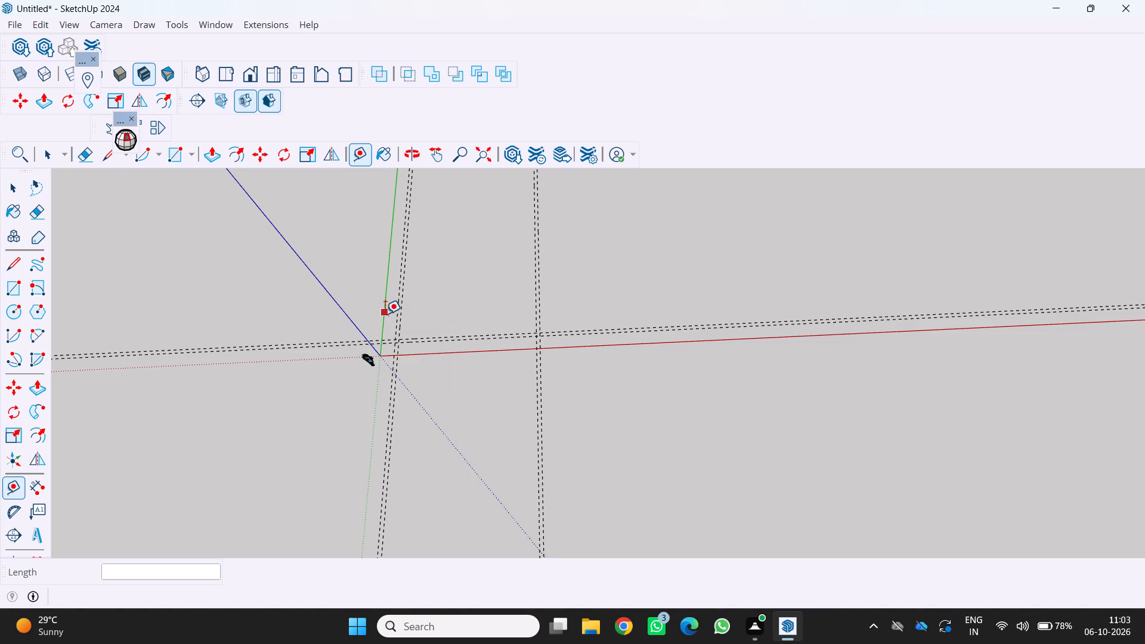
pyautogui.scroll(-2, 416, 312)
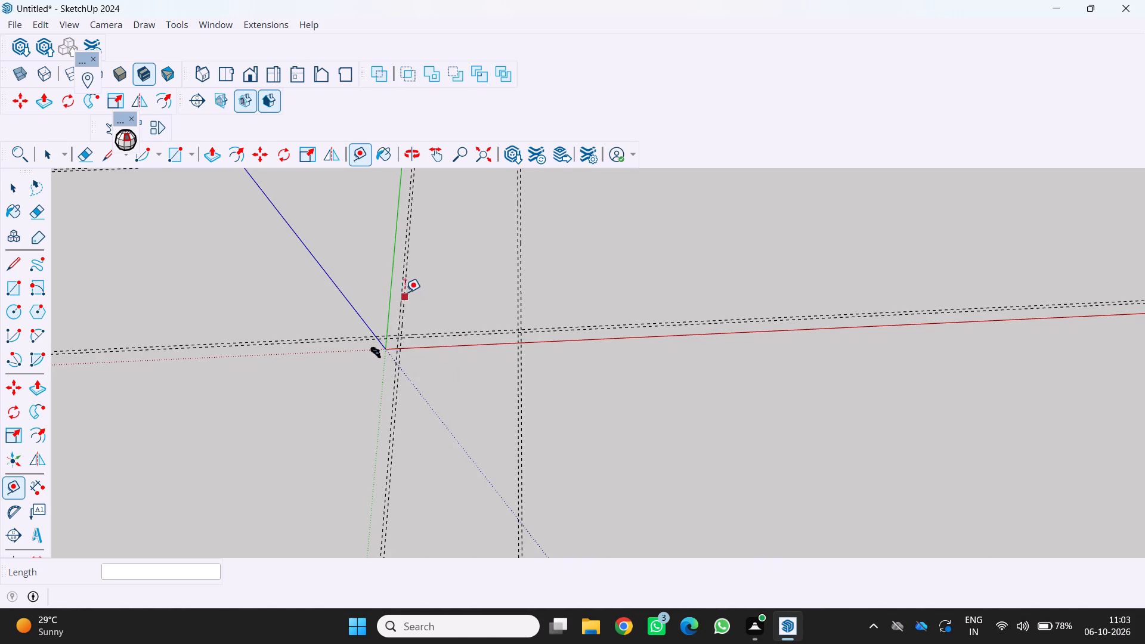
pyautogui.scroll(1, 403, 281)
pyautogui.moveTo(403, 281); pyautogui.dragTo(458, 324, button='middle')
pyautogui.middleClick(458, 324)
pyautogui.moveTo(412, 319); pyautogui.dragTo(373, 311, button='middle')
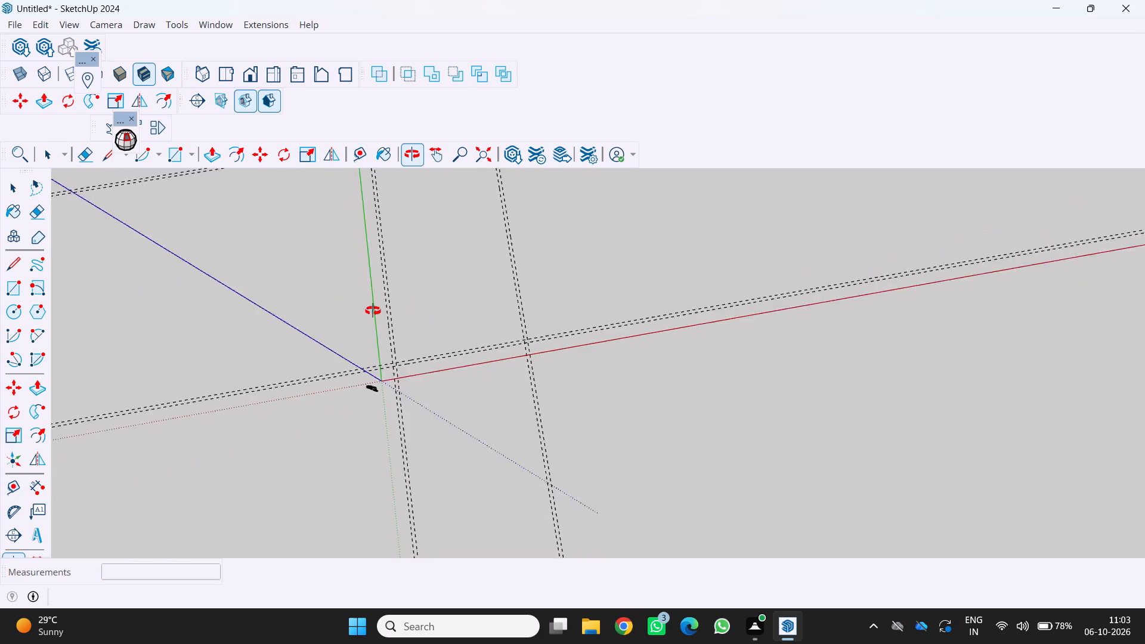
pyautogui.moveTo(373, 311); pyautogui.dragTo(355, 308, button='middle')
pyautogui.scroll(2, 396, 307)
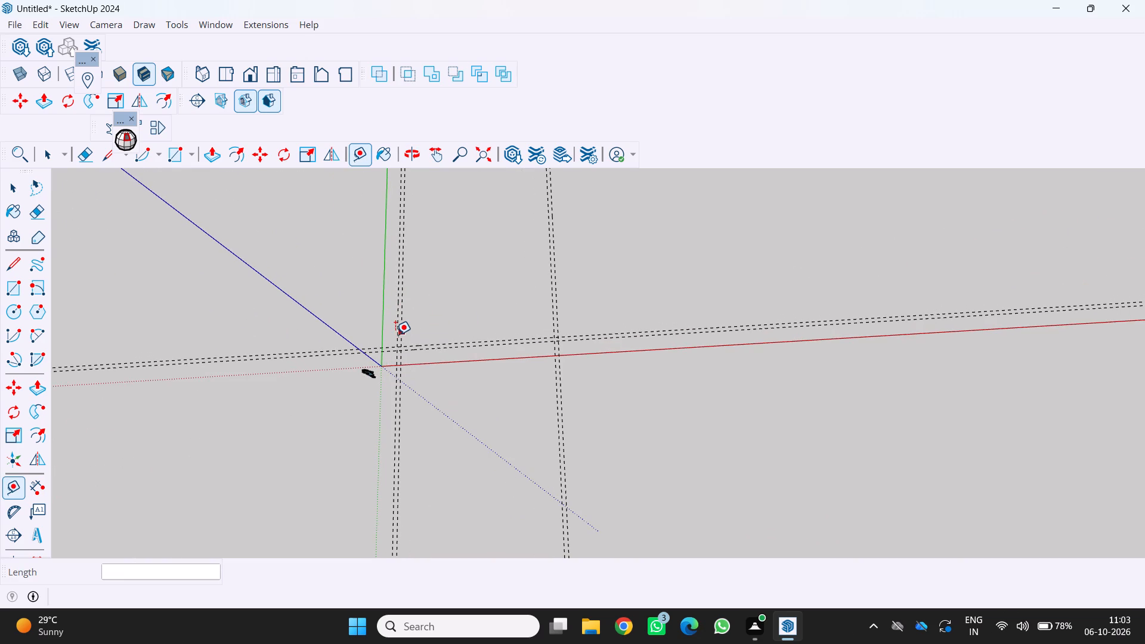
pyautogui.scroll(3, 452, 296)
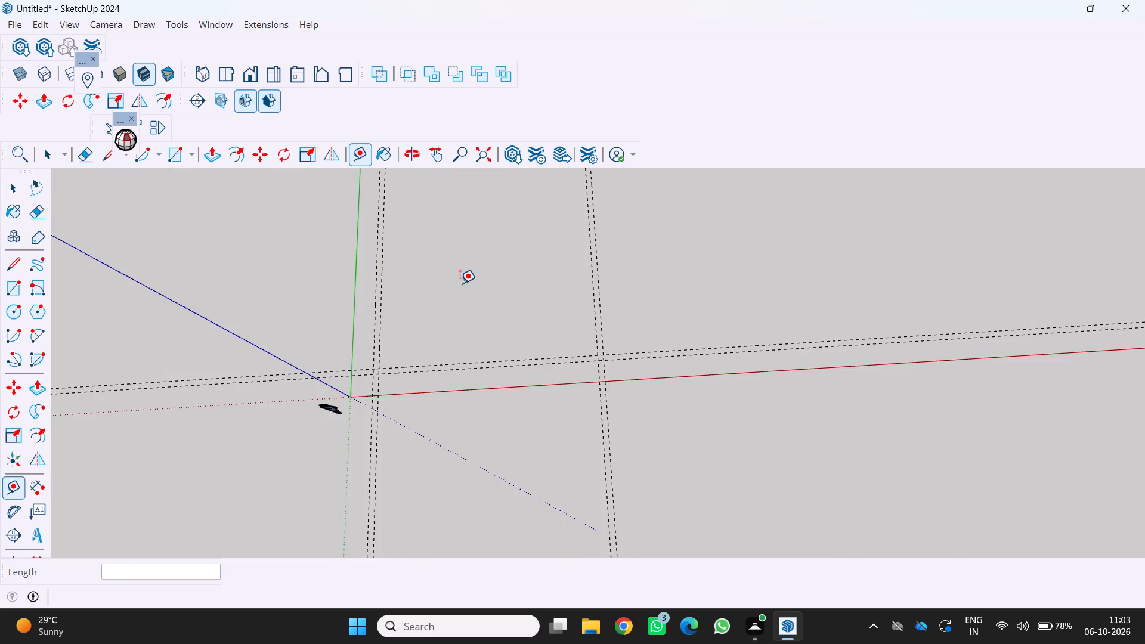
pyautogui.scroll(2, 460, 283)
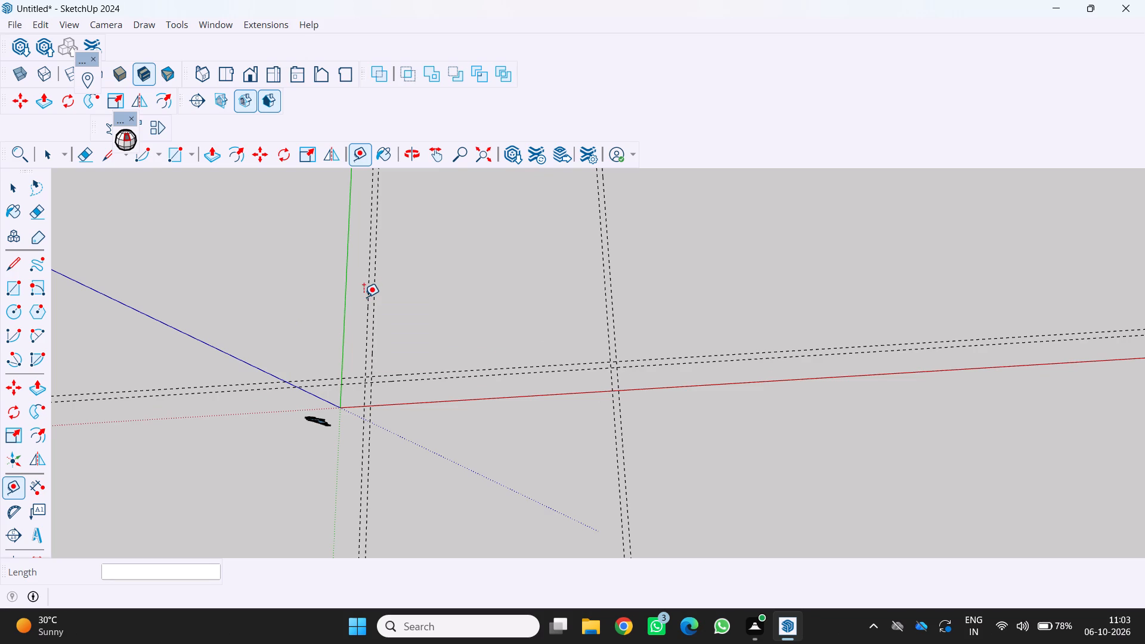
pyautogui.scroll(-1, 364, 297)
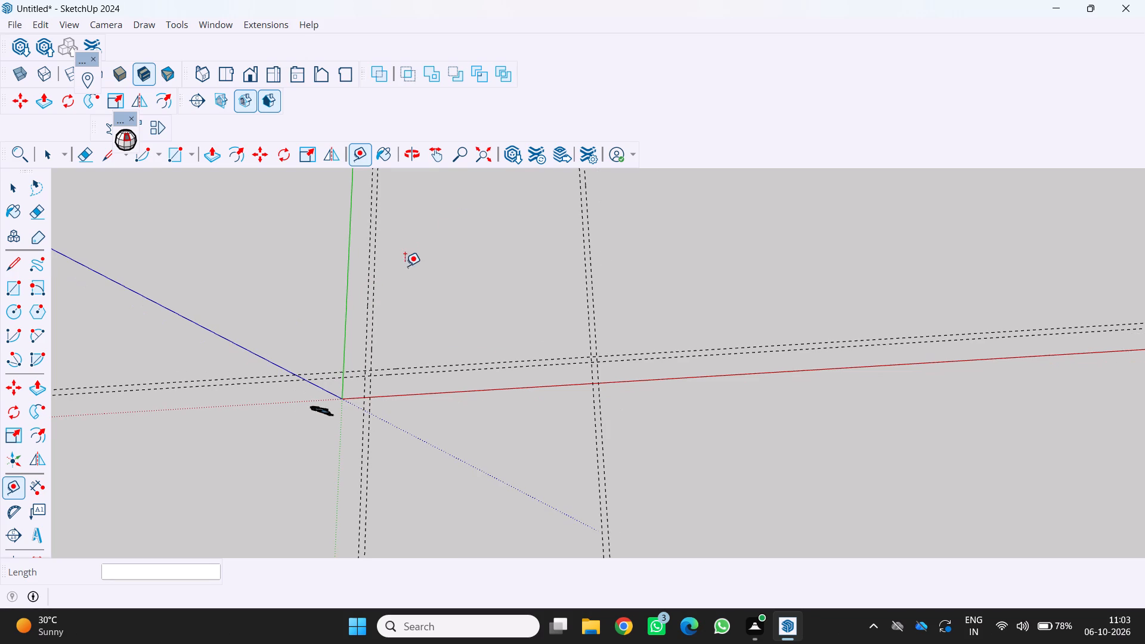
pyautogui.scroll(-5, 405, 266)
pyautogui.moveTo(407, 270); pyautogui.dragTo(412, 197, button='middle')
pyautogui.scroll(5, 407, 270)
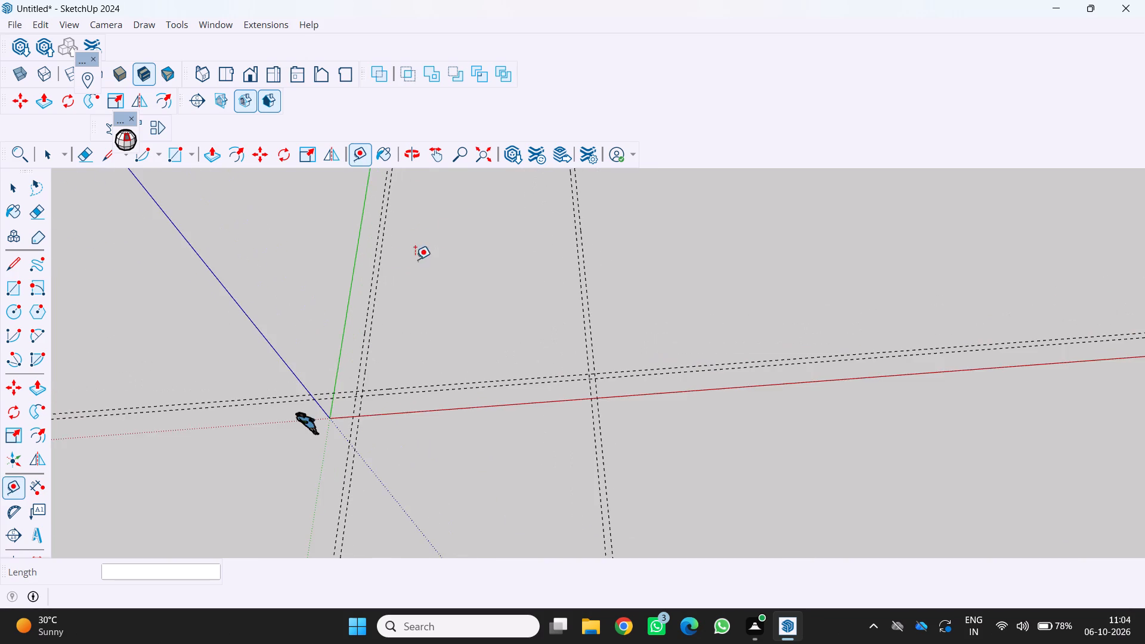
pyautogui.scroll(2, 369, 276)
pyautogui.moveTo(369, 276); pyautogui.dragTo(402, 216, button='middle')
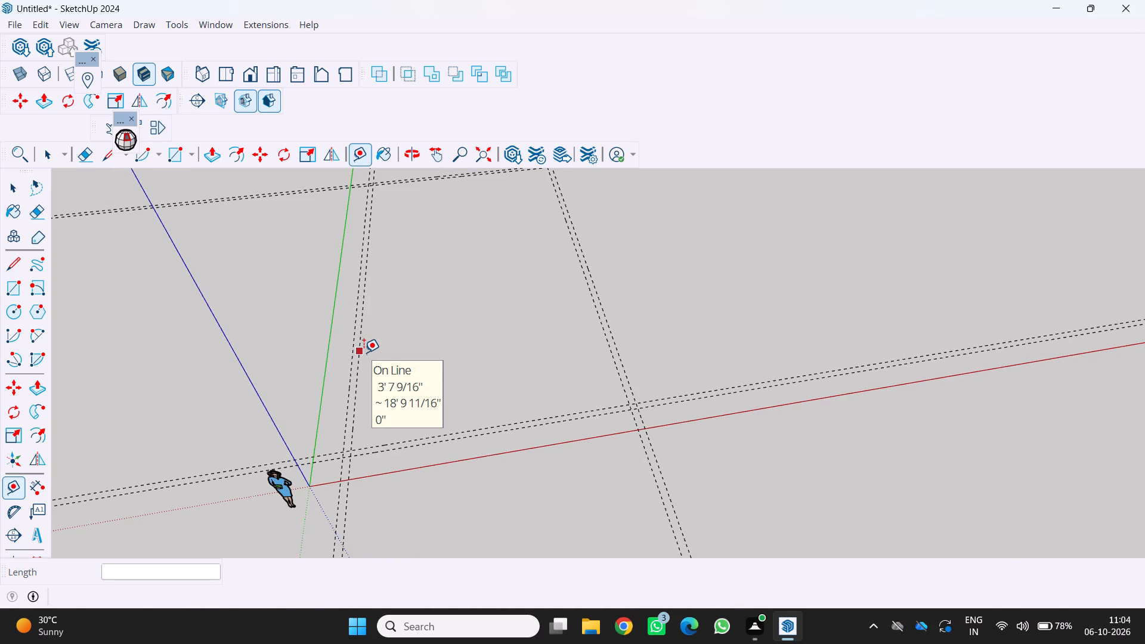
pyautogui.scroll(2, 376, 350)
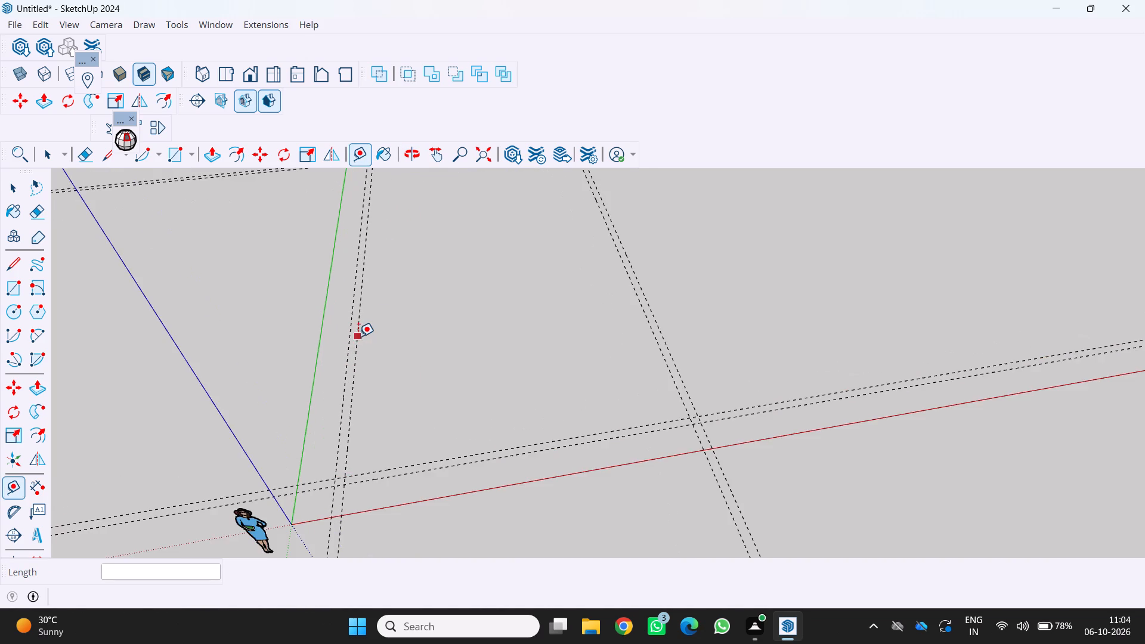
pyautogui.scroll(1, 348, 343)
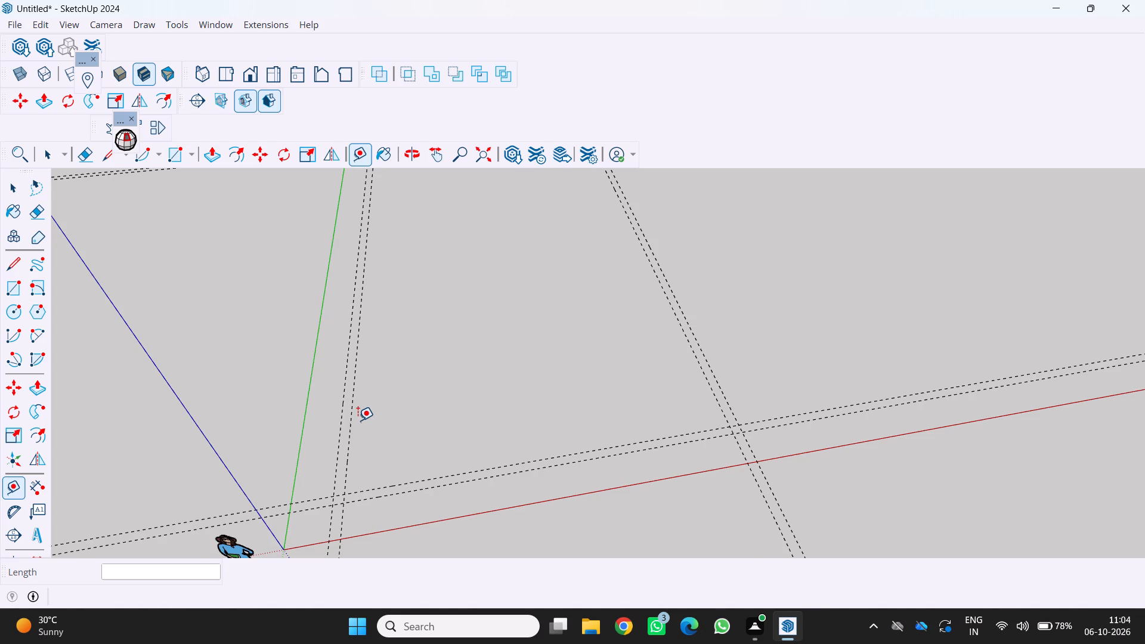
# Offset a guide 13'10" along the red axis from the inner green-direction guide of the wall nearest the green axis.
pyautogui.scroll(-4, 331, 420)
pyautogui.moveTo(364, 417); pyautogui.dragTo(342, 410, button='middle')
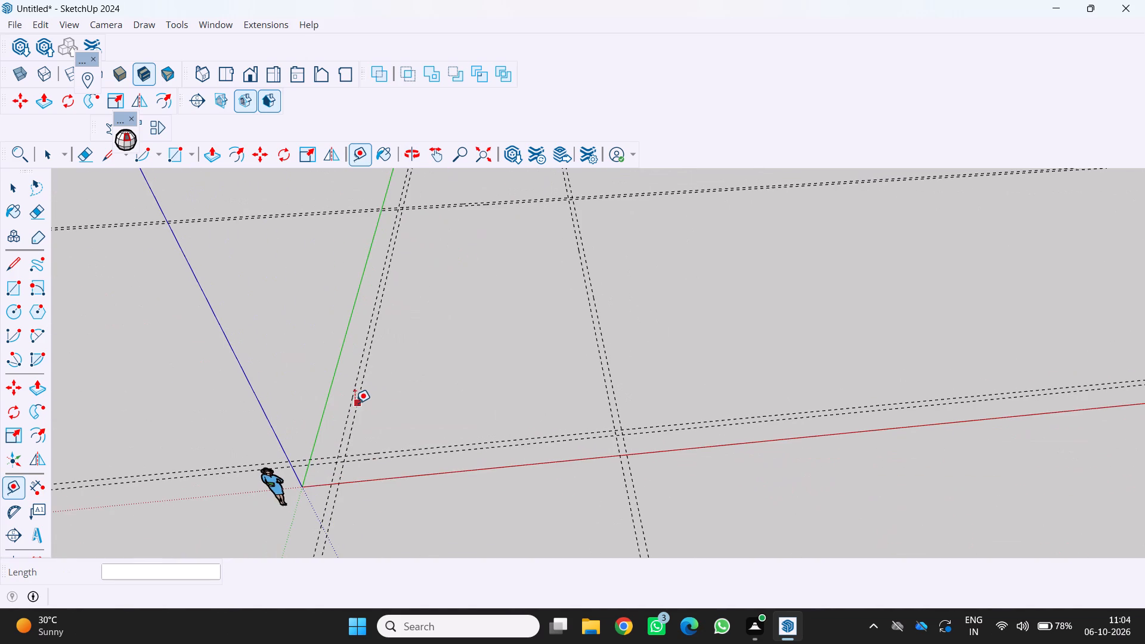
pyautogui.click(354, 403)
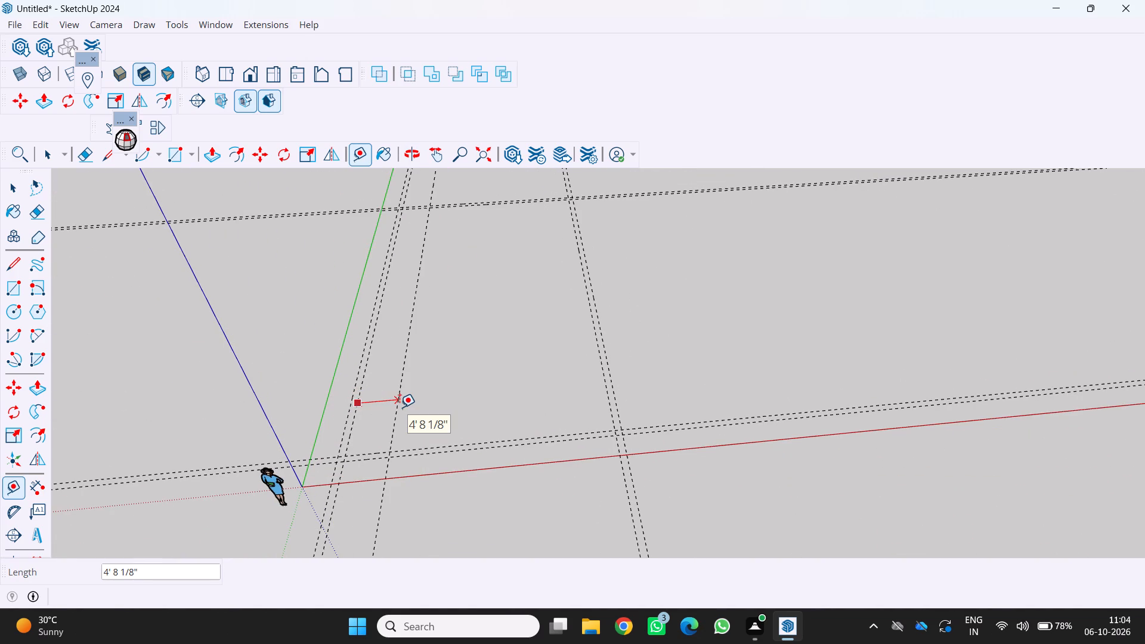
pyautogui.write('13')
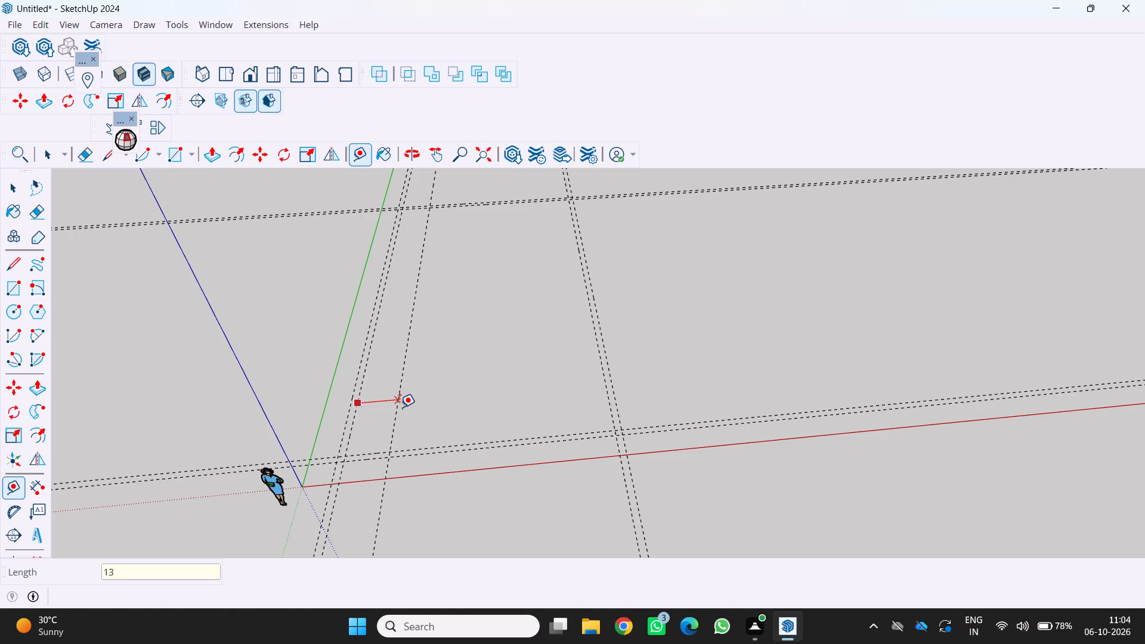
pyautogui.press("'")
pyautogui.press('1')
pyautogui.press('0')
pyautogui.press('Return')
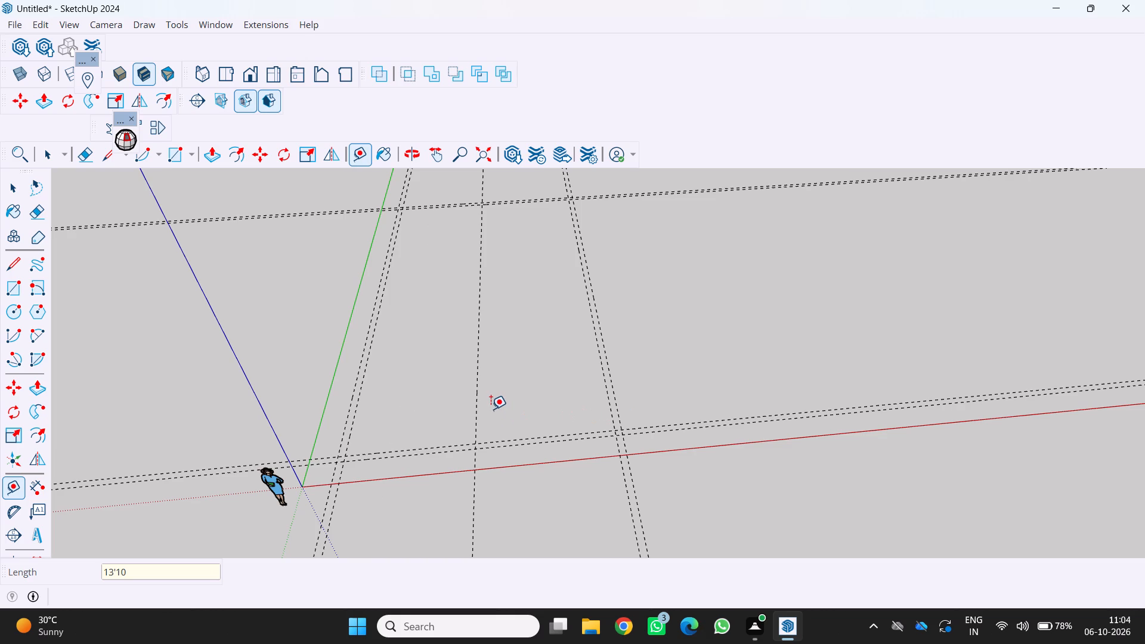
# Offset a guide 9" from the new 13'10" guide, away from the green axis, to mark an interior wall's thickness.
pyautogui.scroll(-1, 490, 379)
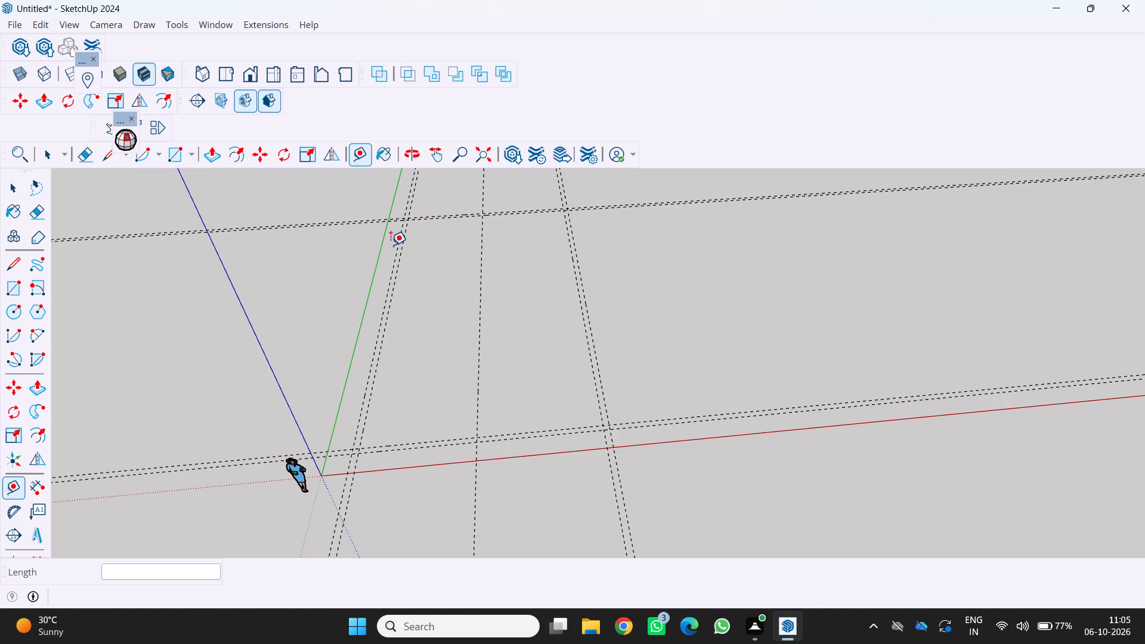
pyautogui.scroll(-2, 425, 234)
pyautogui.scroll(2, 469, 311)
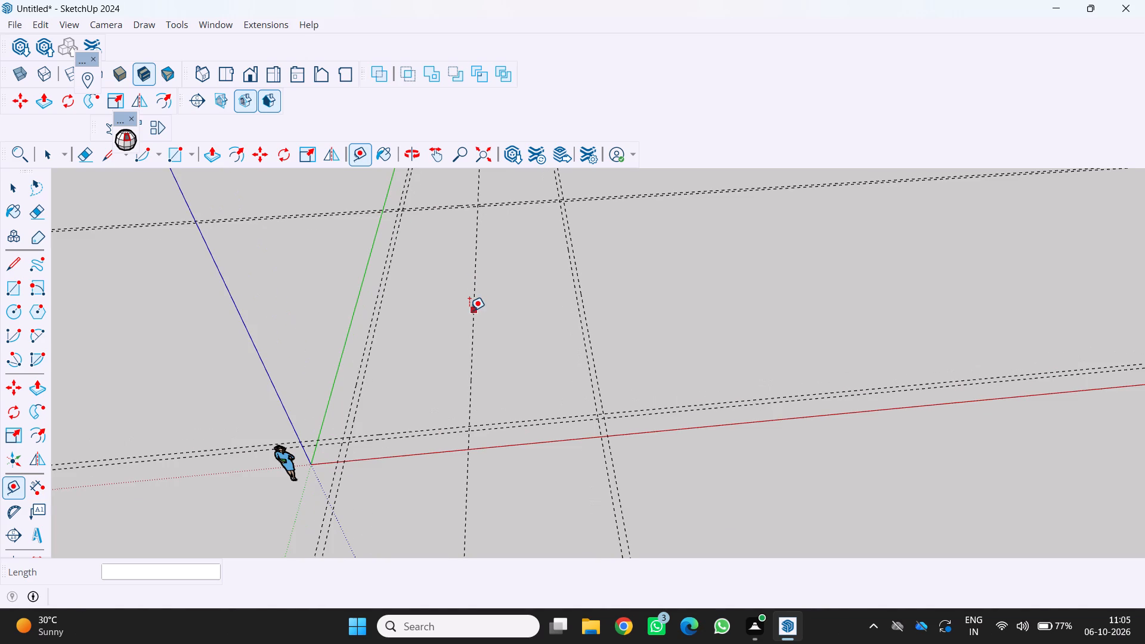
pyautogui.click(471, 312)
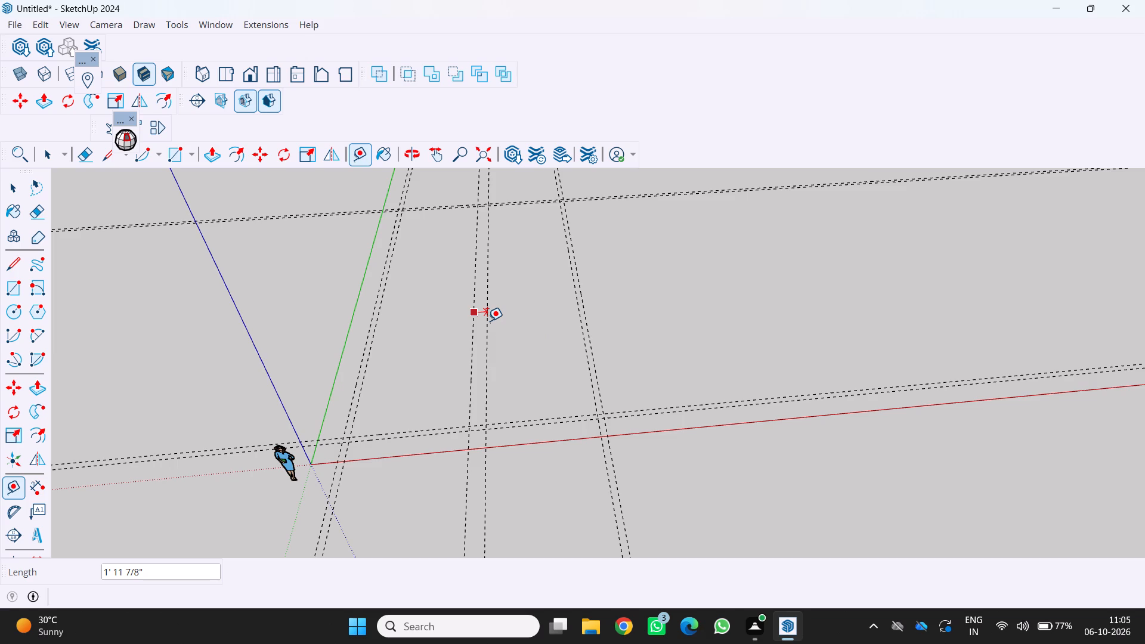
pyautogui.press('9')
pyautogui.press('Return')
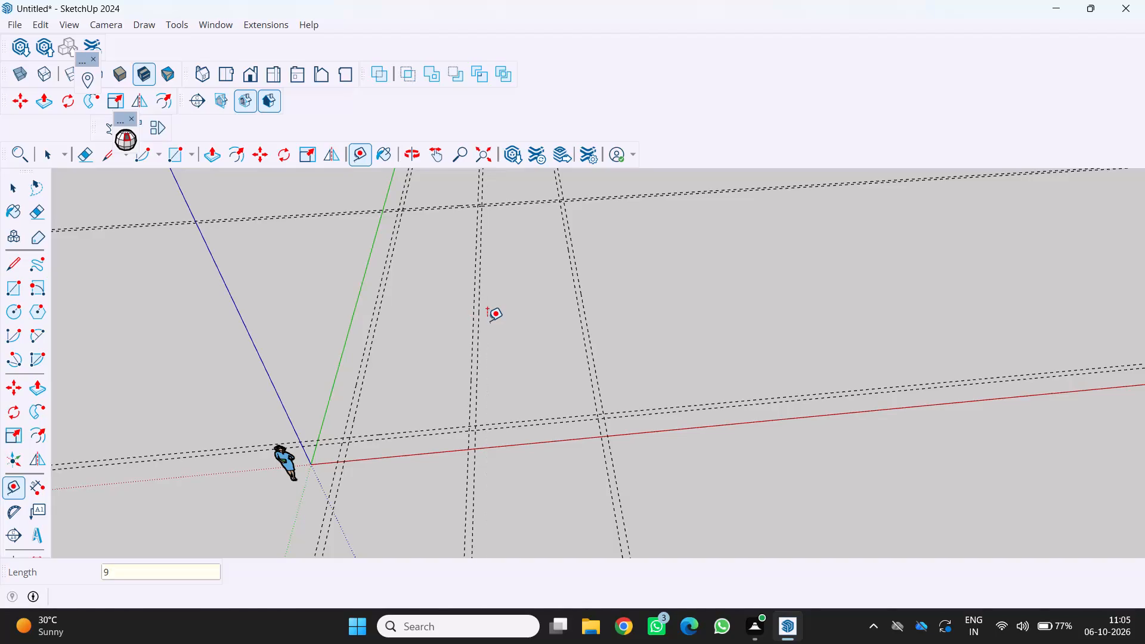
# Offset a guide 15' along the green axis from the inner red-direction guide of the wall nearest the red axis.
pyautogui.scroll(-2, 487, 321)
pyautogui.scroll(1, 524, 329)
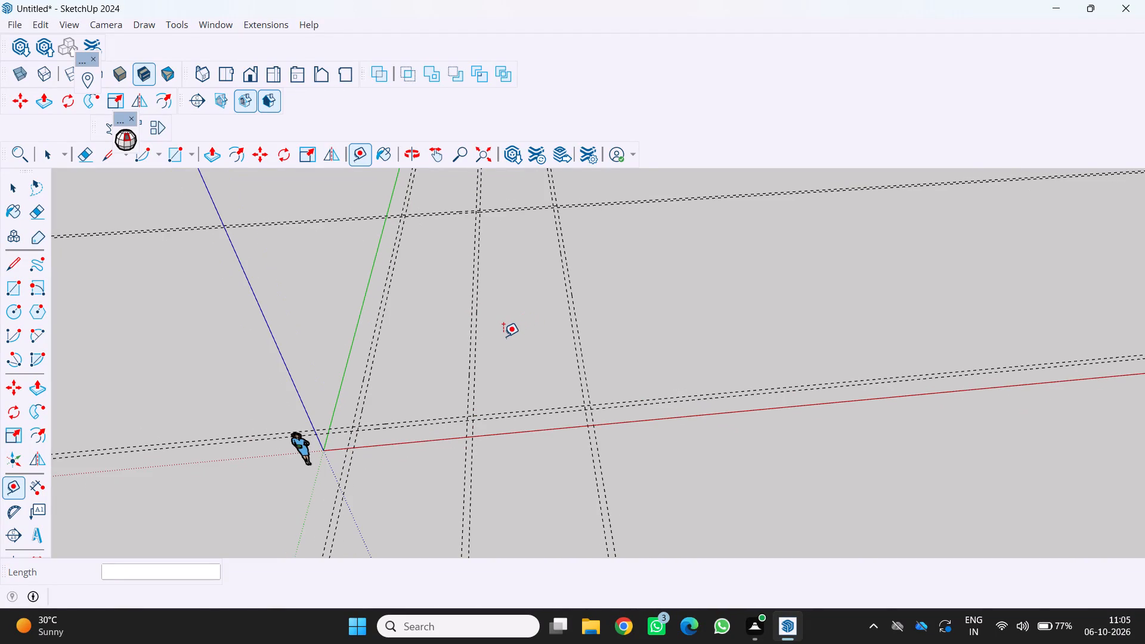
pyautogui.scroll(1, 544, 401)
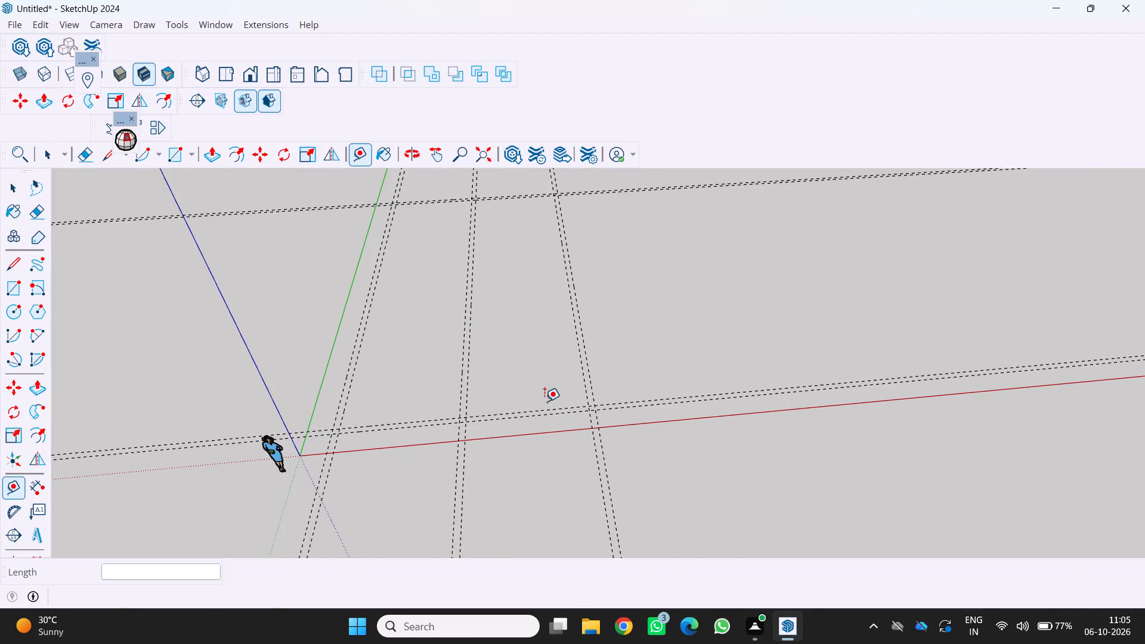
pyautogui.click(538, 408)
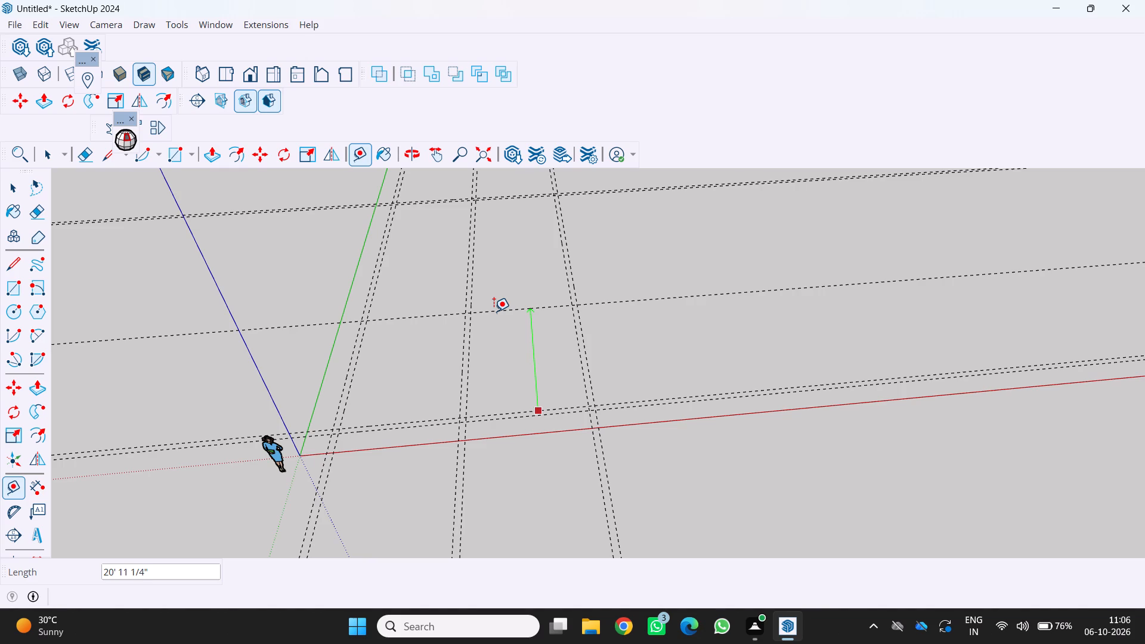
pyautogui.press('1')
pyautogui.press('5')
pyautogui.press("'")
pyautogui.press('Return')
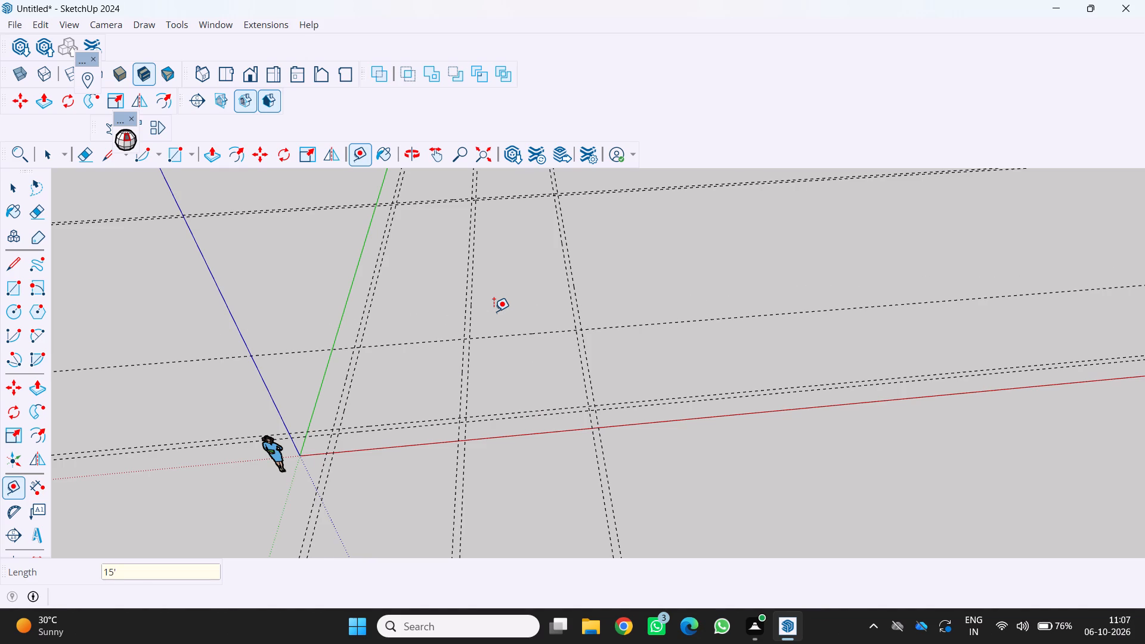
# Offset a guide 9" from the new 15' guide, away from the red axis, to mark the cross wall's thickness.
pyautogui.scroll(-2, 460, 390)
pyautogui.scroll(3, 491, 352)
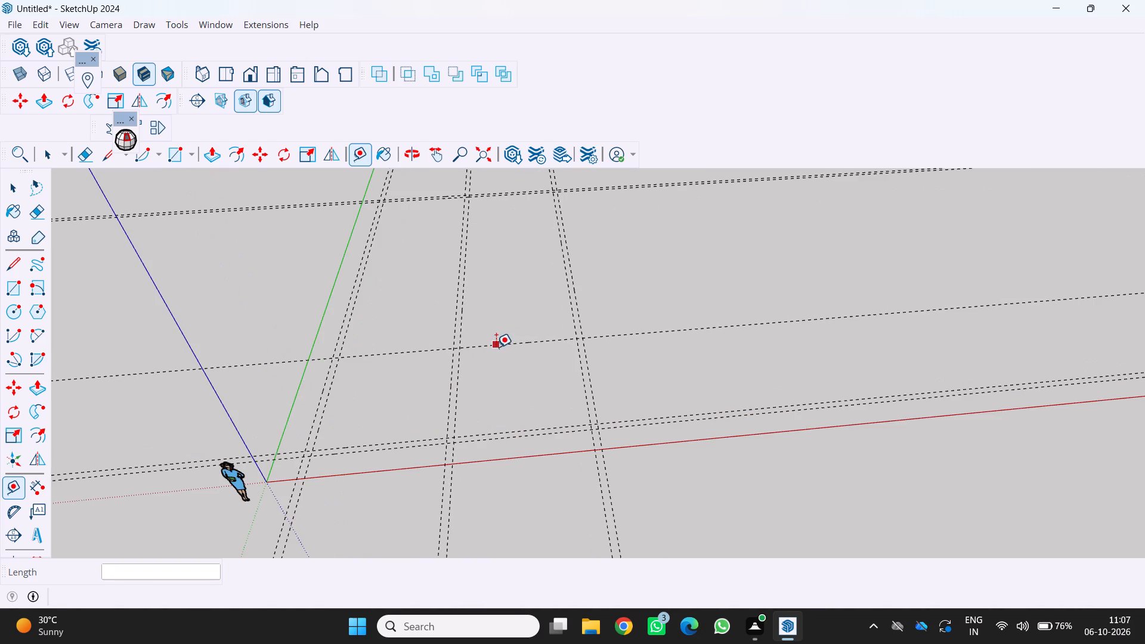
pyautogui.click(497, 343)
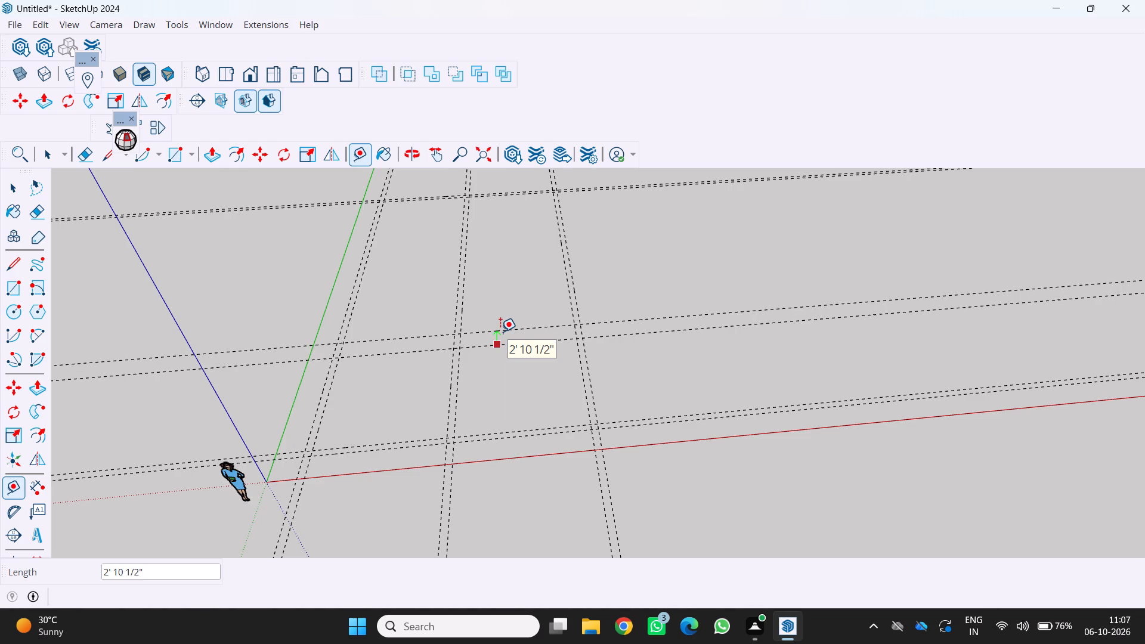
pyautogui.press('9')
pyautogui.press('Return')
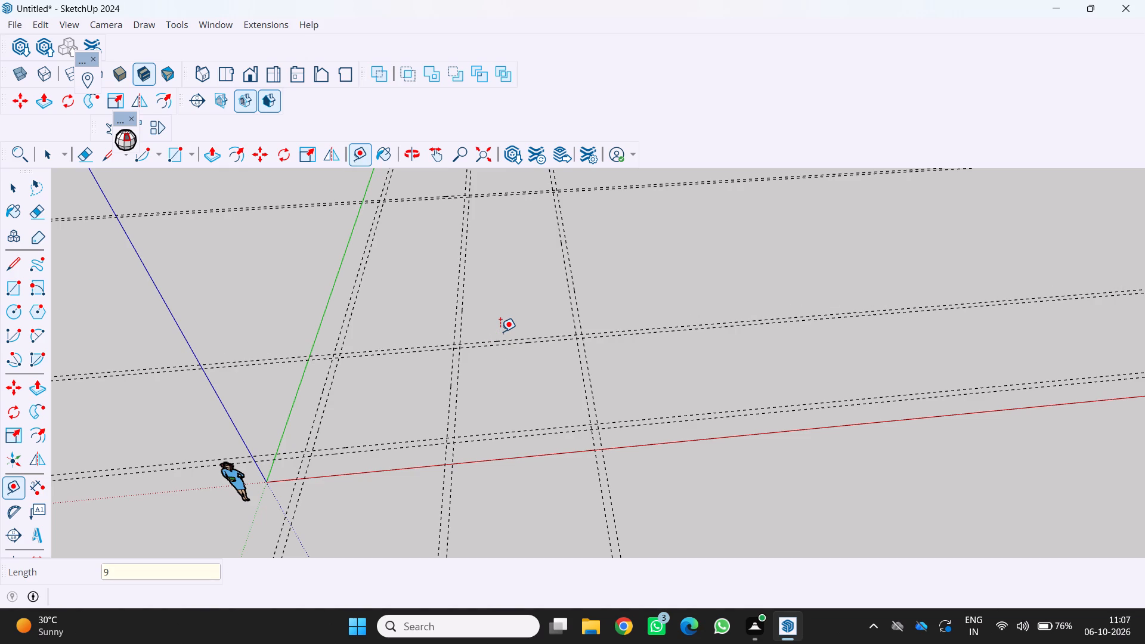
# Offset a guide 5'5" along the green axis from the inner red-direction guide of the wall nearest the red axis.
pyautogui.scroll(-3, 514, 325)
pyautogui.moveTo(510, 361); pyautogui.dragTo(488, 403, button='middle')
pyautogui.scroll(1, 502, 378)
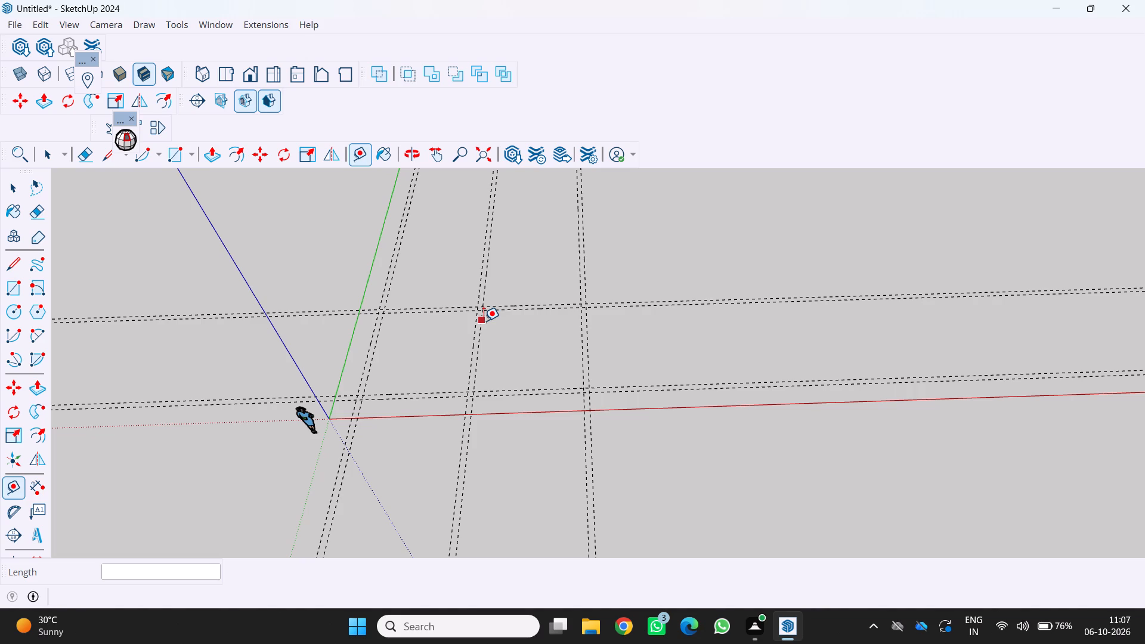
pyautogui.scroll(-4, 435, 360)
pyautogui.moveTo(429, 337); pyautogui.dragTo(453, 360, button='middle')
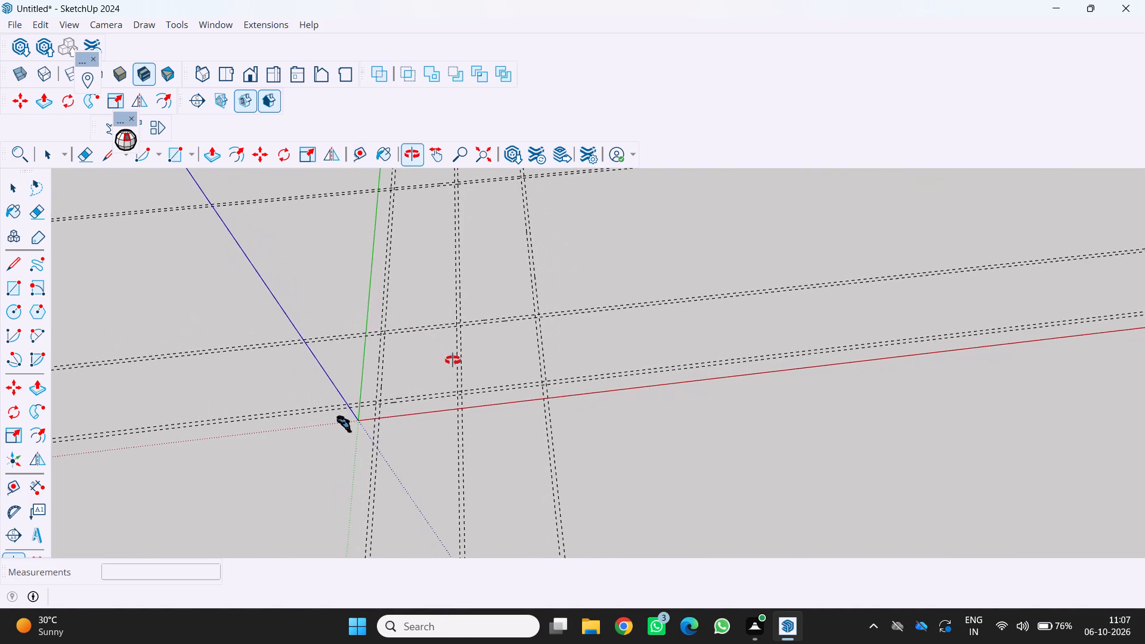
pyautogui.moveTo(453, 360); pyautogui.dragTo(410, 361, button='middle')
pyautogui.middleClick(410, 361)
pyautogui.scroll(3, 404, 371)
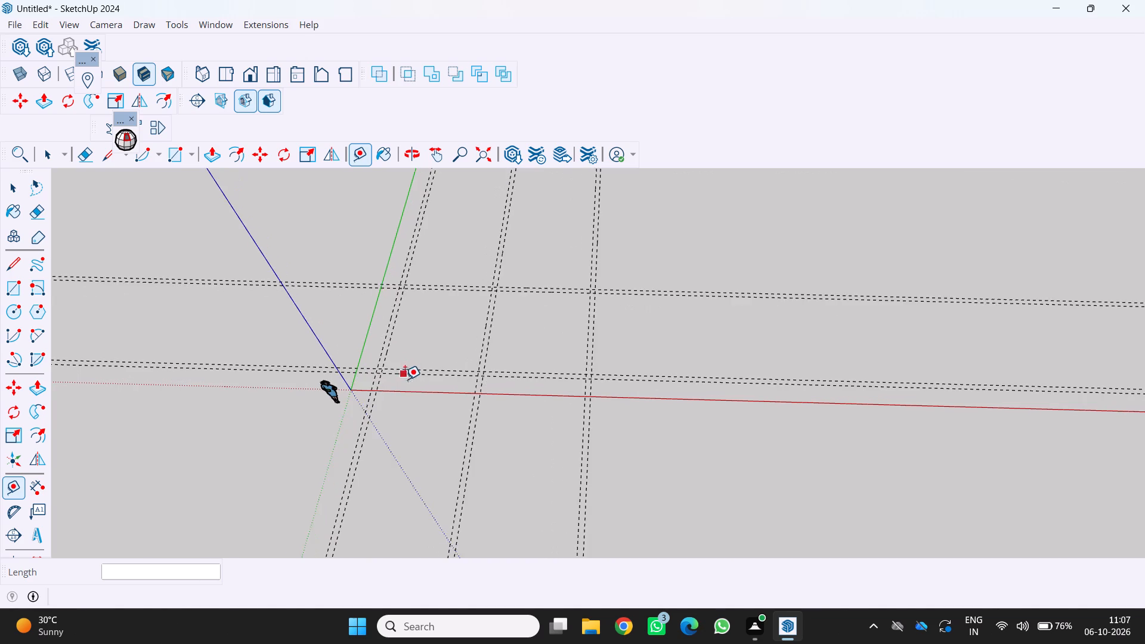
pyautogui.scroll(3, 406, 385)
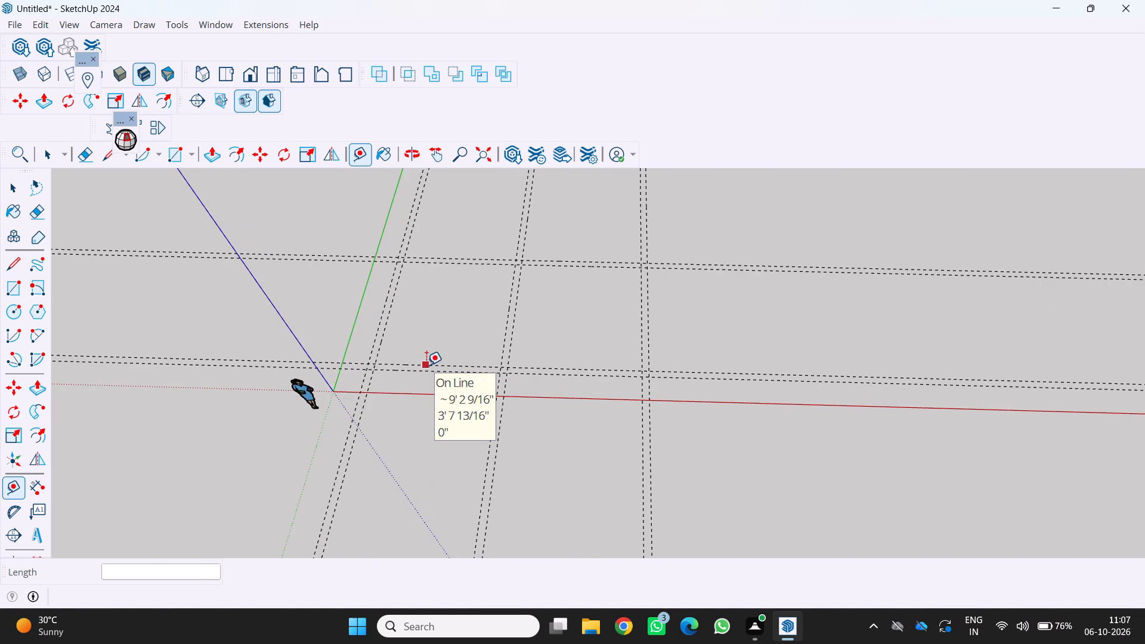
pyautogui.click(426, 365)
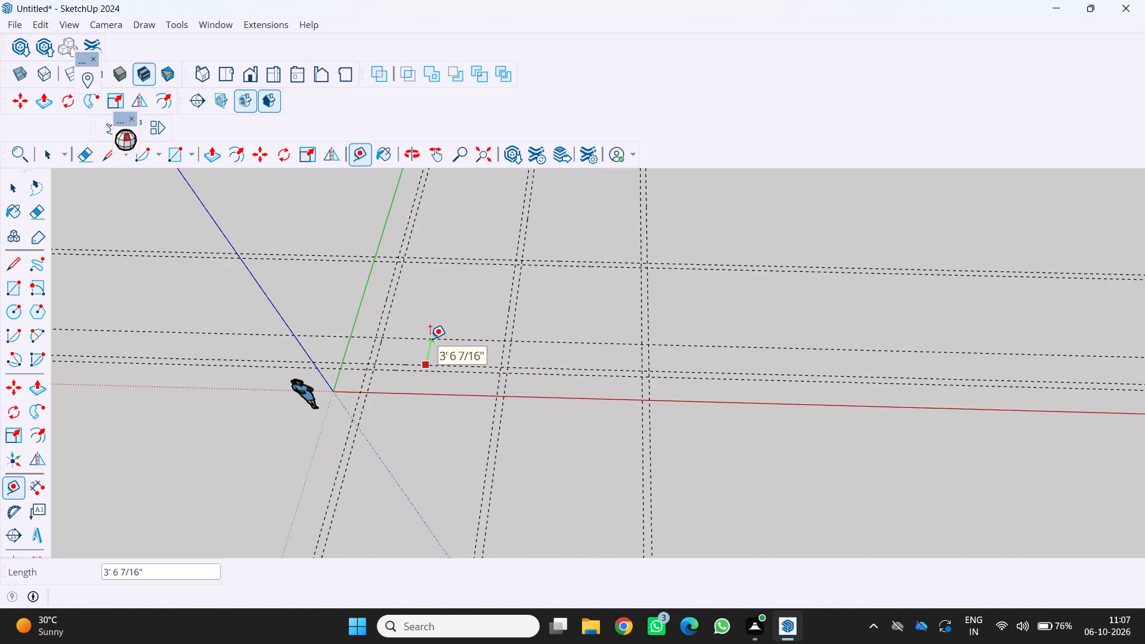
pyautogui.press('5')
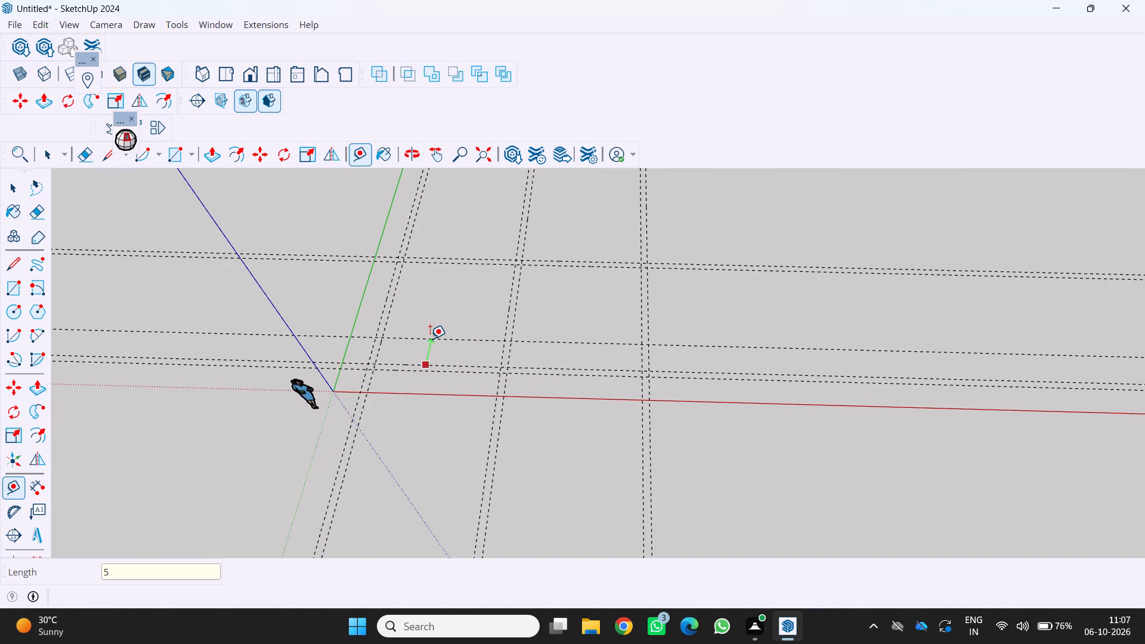
pyautogui.press("'")
pyautogui.press('5')
pyautogui.press('Return')
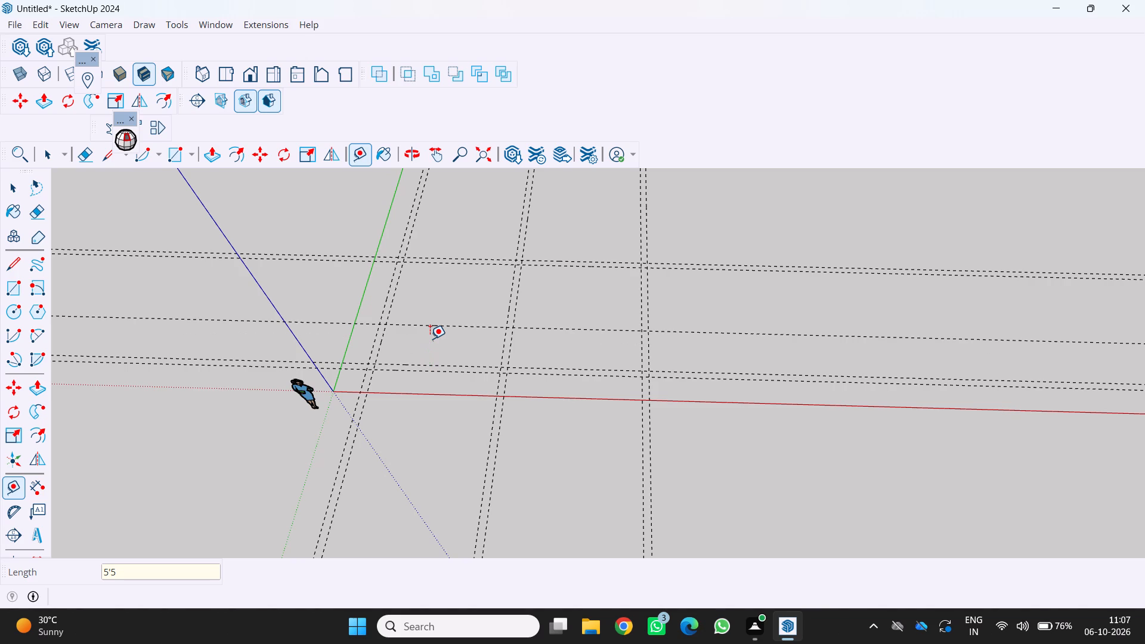
# Offset a guide 9" from the new 5'5" guide, away from the red axis, to mark the partition wall's thickness.
pyautogui.click(437, 326)
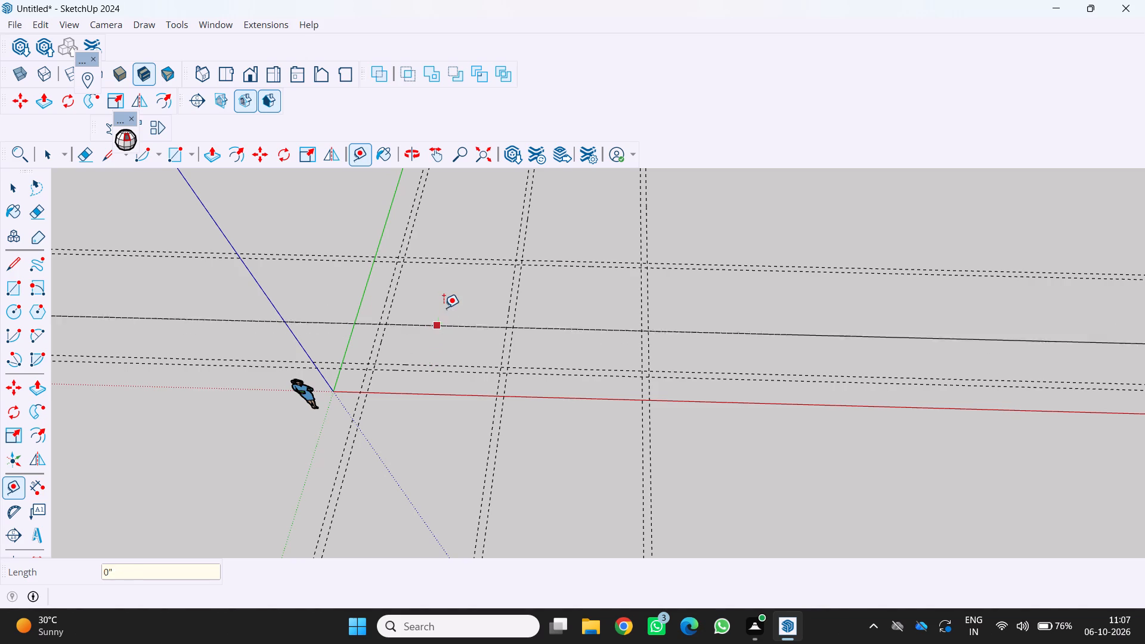
pyautogui.press('9')
pyautogui.press('Return')
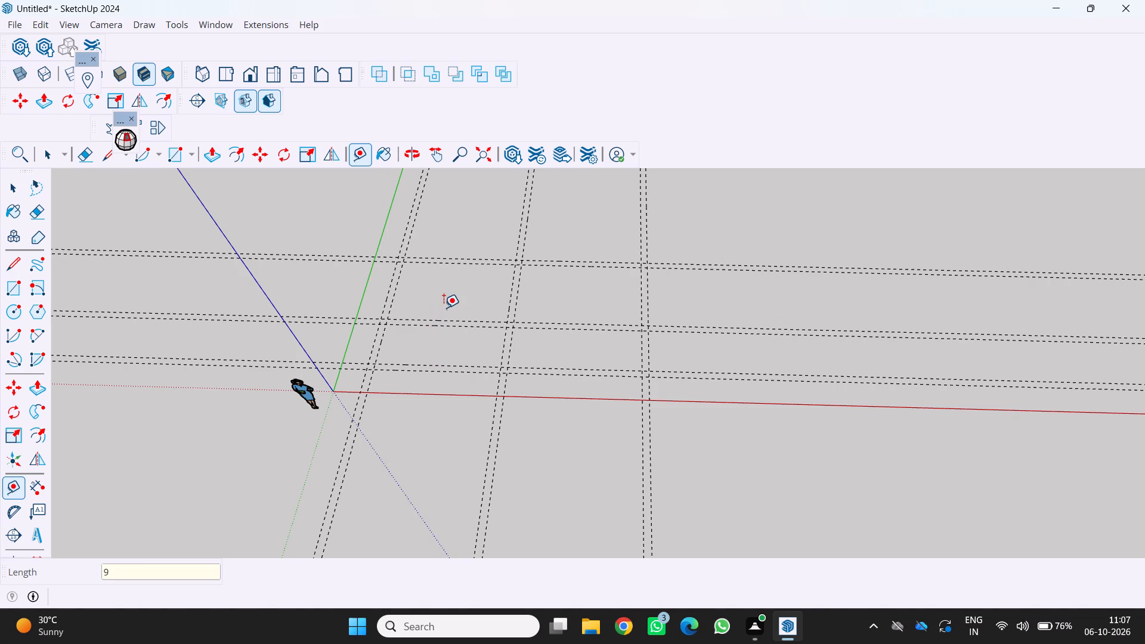
# Examine the wall guide grid near the origin and around the crossings of the interior wall guides.
pyautogui.scroll(-5, 456, 312)
pyautogui.scroll(-10, 445, 245)
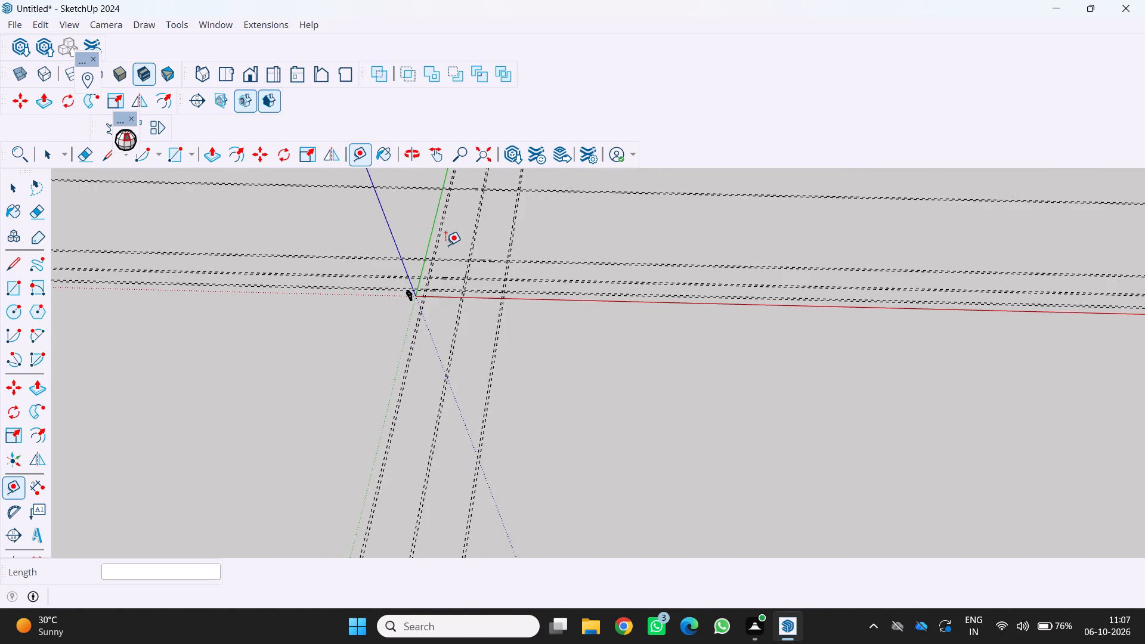
pyautogui.moveTo(445, 245); pyautogui.dragTo(510, 290, button='middle')
pyautogui.middleClick(510, 290)
pyautogui.scroll(3, 419, 239)
pyautogui.moveTo(414, 239); pyautogui.dragTo(379, 235, button='middle')
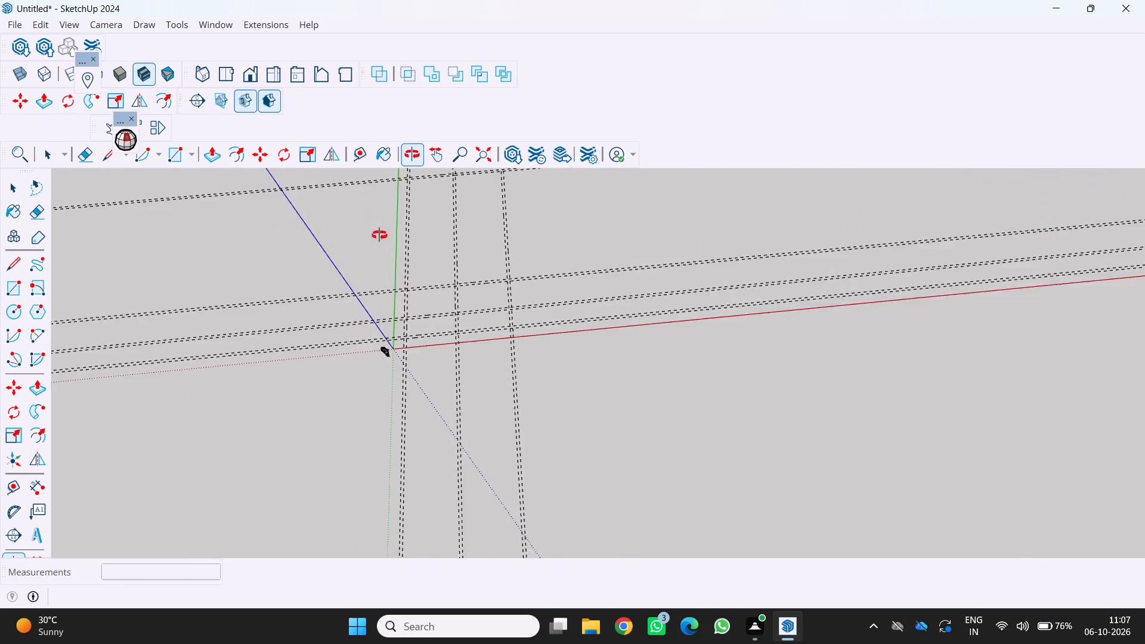
pyautogui.moveTo(379, 235); pyautogui.dragTo(370, 237, button='middle')
pyautogui.scroll(4, 373, 237)
pyautogui.scroll(-6, 400, 212)
pyautogui.moveTo(401, 212); pyautogui.dragTo(418, 273, button='middle')
pyautogui.scroll(-3, 418, 273)
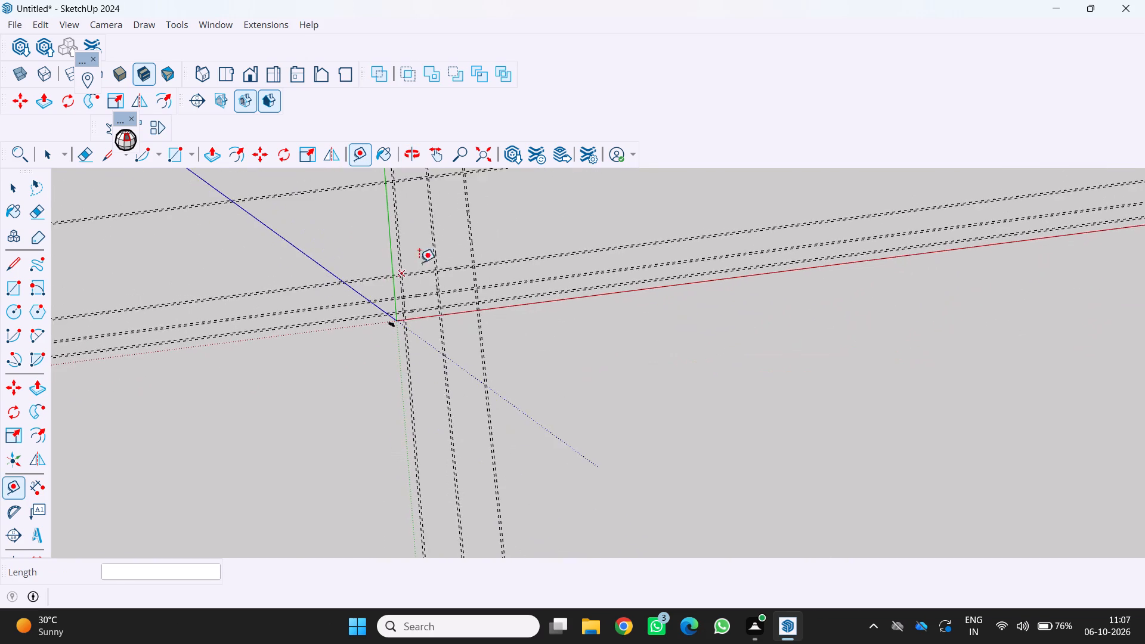
pyautogui.scroll(14, 444, 253)
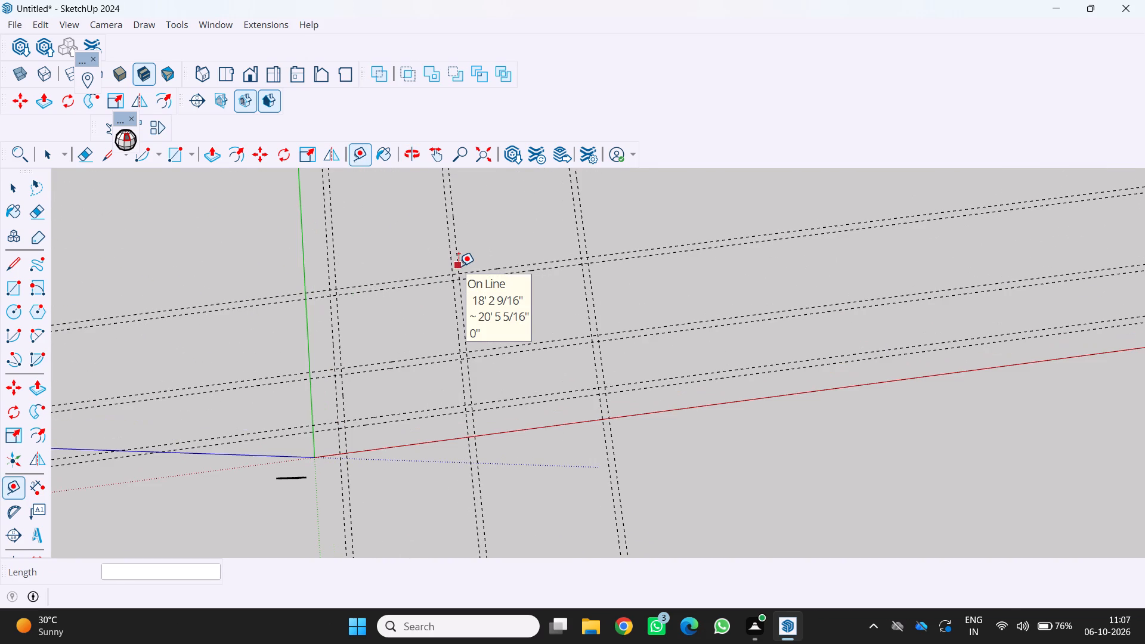
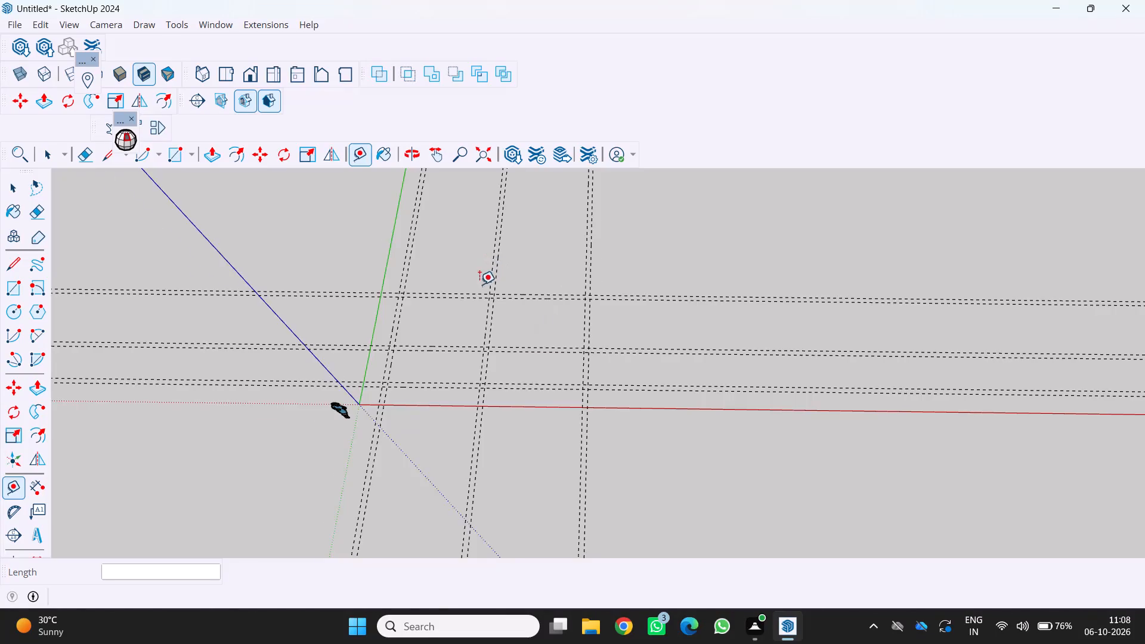
# Examine the wall guide grid from several angles, checking the crossings along the green axis, the farthest red-direction wall and the origin.
pyautogui.scroll(2, 479, 284)
pyautogui.moveTo(484, 238); pyautogui.dragTo(506, 287, button='middle')
pyautogui.scroll(-2, 506, 287)
pyautogui.middleClick(506, 287)
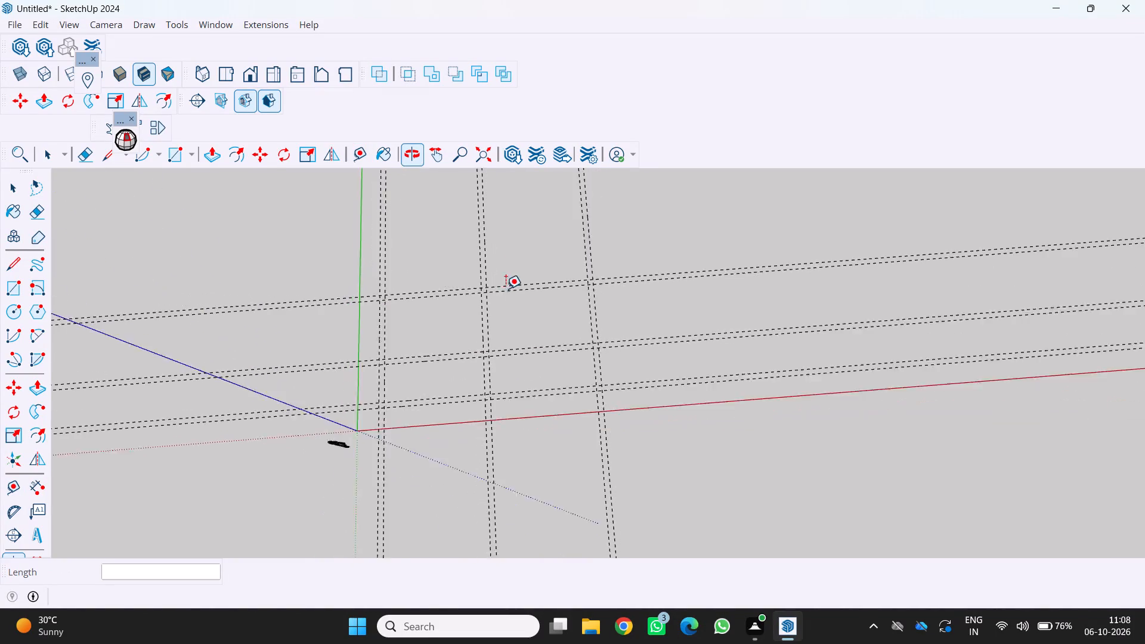
pyautogui.scroll(-7, 506, 289)
pyautogui.moveTo(503, 271); pyautogui.dragTo(442, 67, button='middle')
pyautogui.scroll(3, 536, 233)
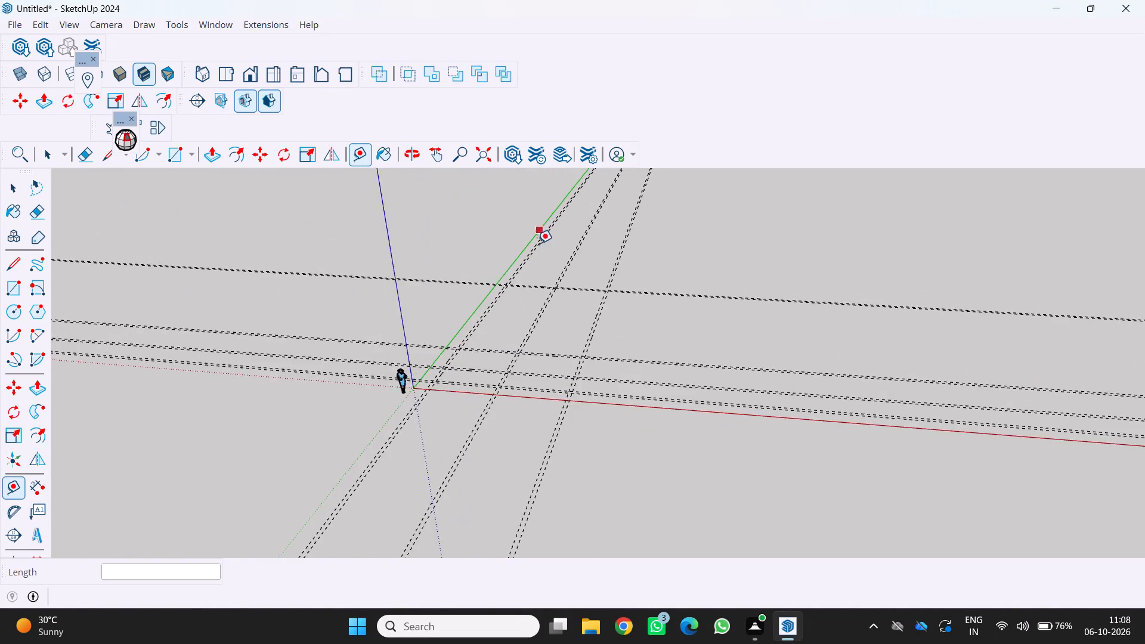
pyautogui.scroll(7, 537, 243)
pyautogui.moveTo(506, 309); pyautogui.dragTo(520, 317, button='middle')
pyautogui.scroll(3, 509, 310)
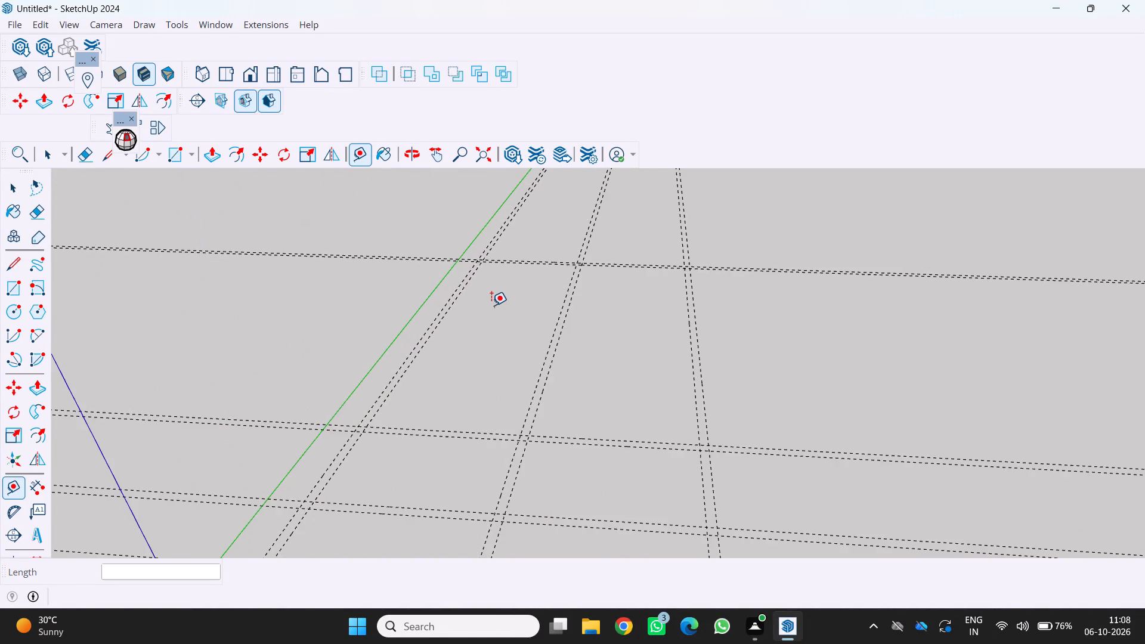
pyautogui.scroll(1, 491, 305)
pyautogui.scroll(-7, 491, 304)
pyautogui.moveTo(491, 304); pyautogui.dragTo(531, 320, button='middle')
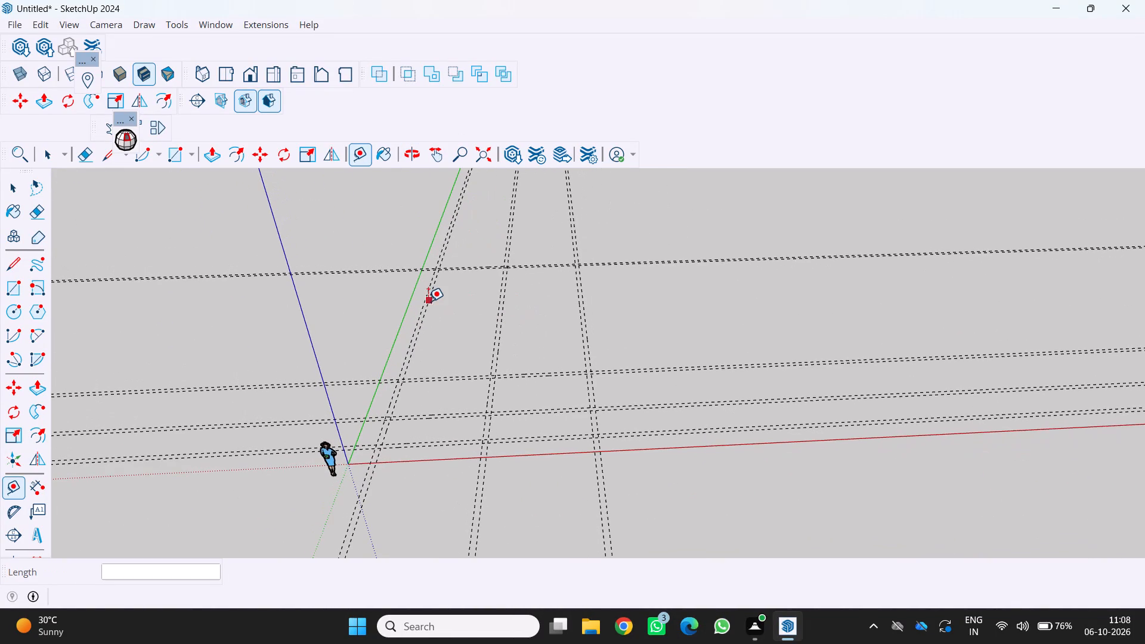
pyautogui.scroll(15, 438, 279)
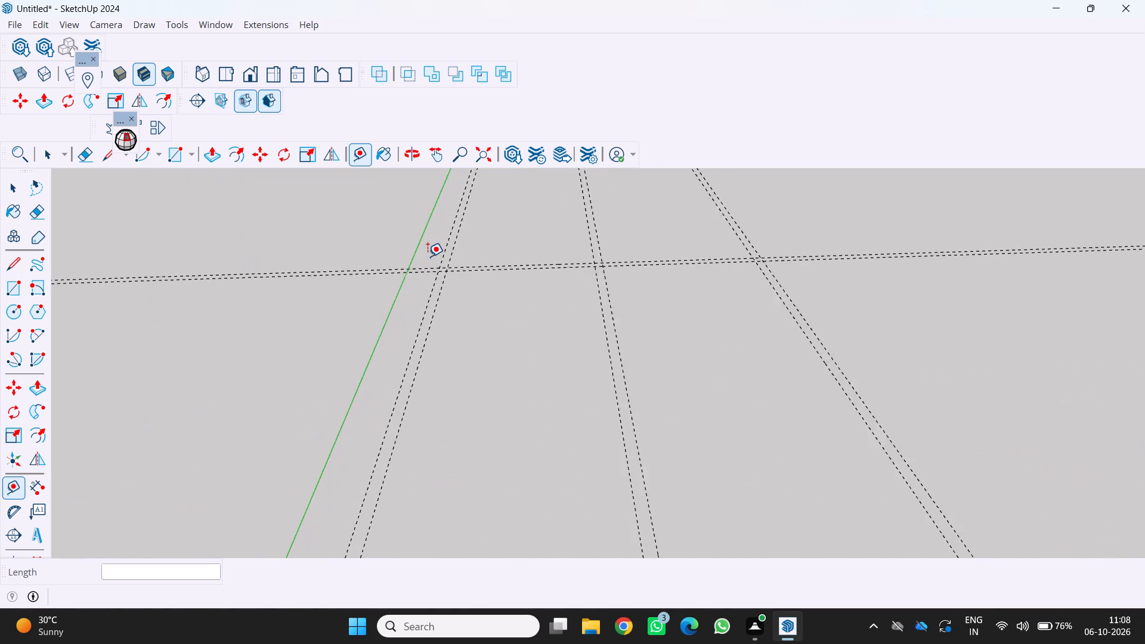
pyautogui.scroll(5, 428, 256)
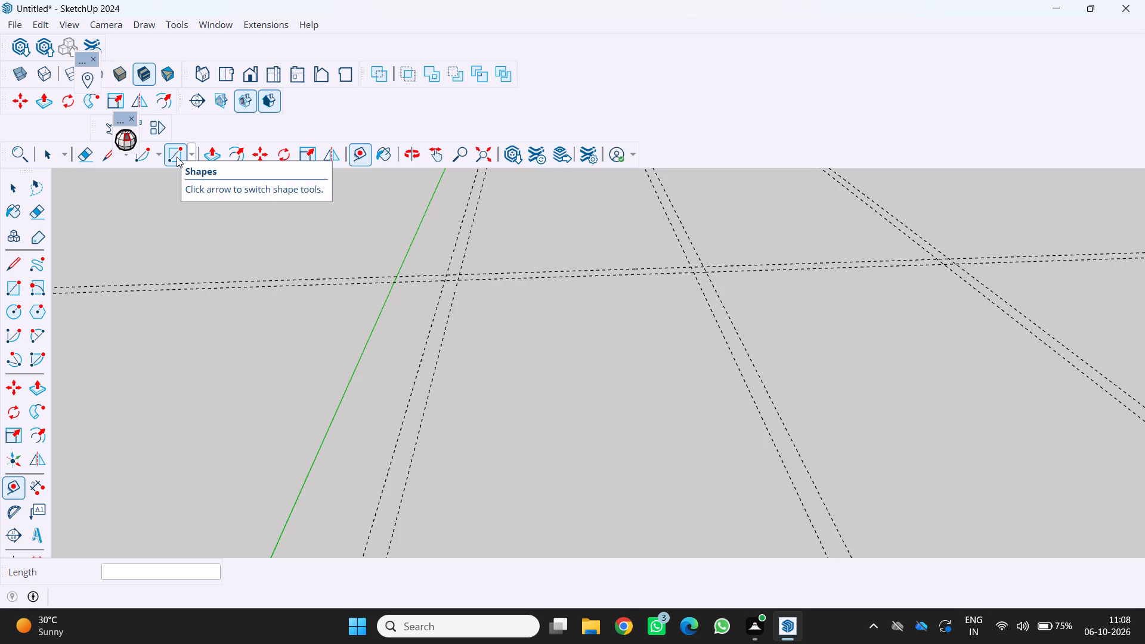
pyautogui.scroll(-5, 177, 157)
pyautogui.scroll(-3, 766, 392)
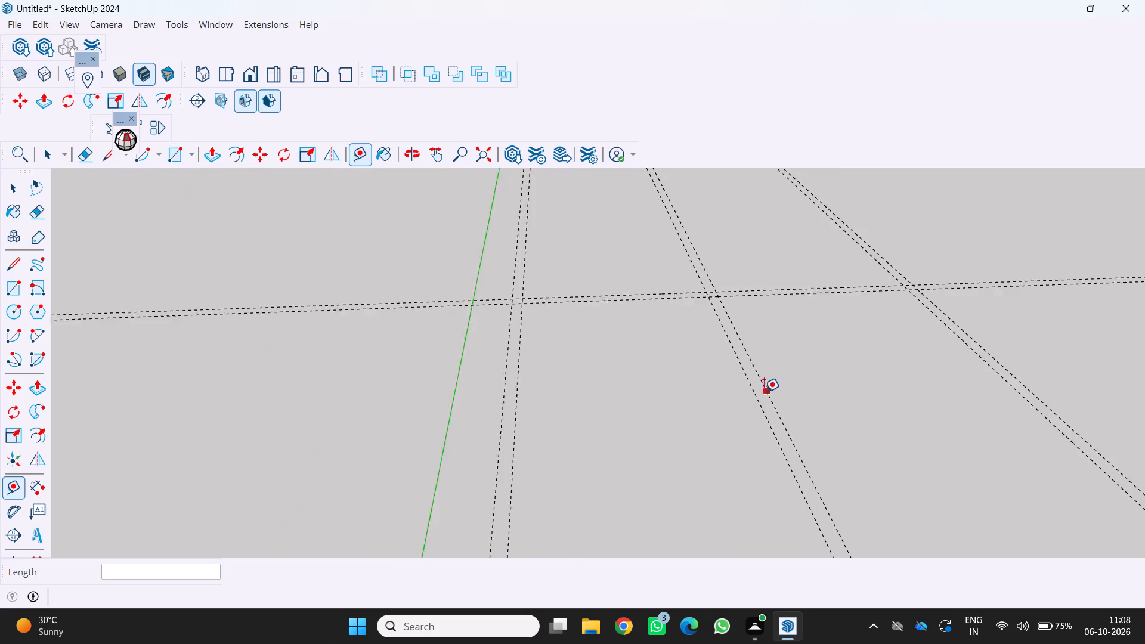
pyautogui.scroll(-18, 764, 392)
pyautogui.moveTo(833, 369); pyautogui.dragTo(780, 362, button='middle')
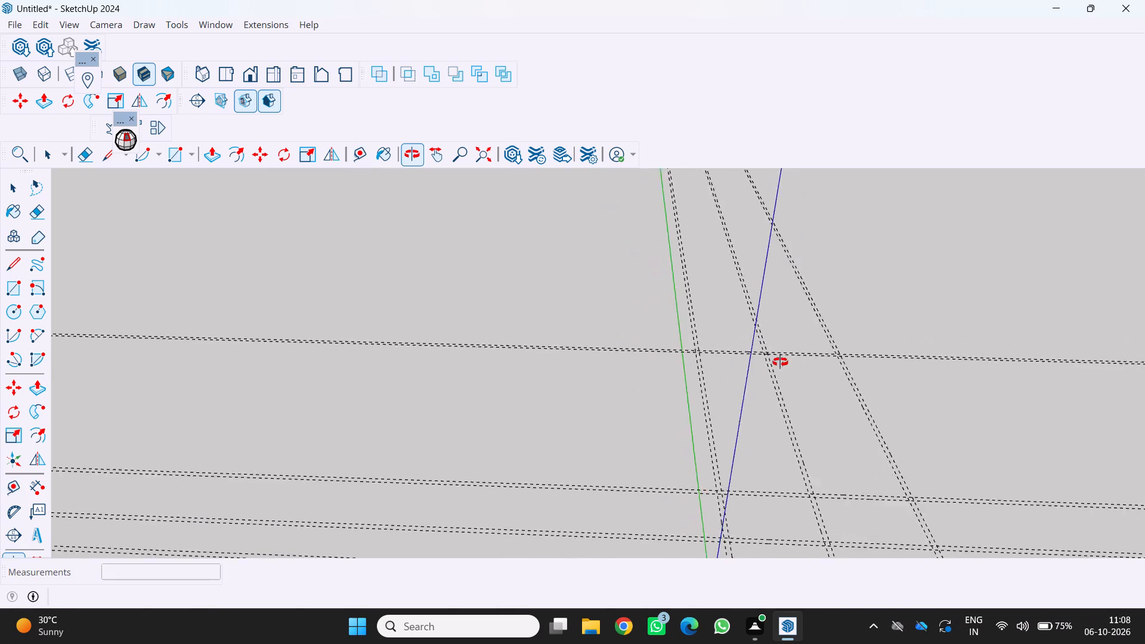
pyautogui.moveTo(780, 362); pyautogui.dragTo(724, 333, button='middle')
pyautogui.middleClick(724, 333)
pyautogui.middleClick(724, 334)
pyautogui.scroll(-5, 819, 400)
pyautogui.moveTo(811, 521); pyautogui.dragTo(837, 483, button='middle')
pyautogui.scroll(1, 812, 524)
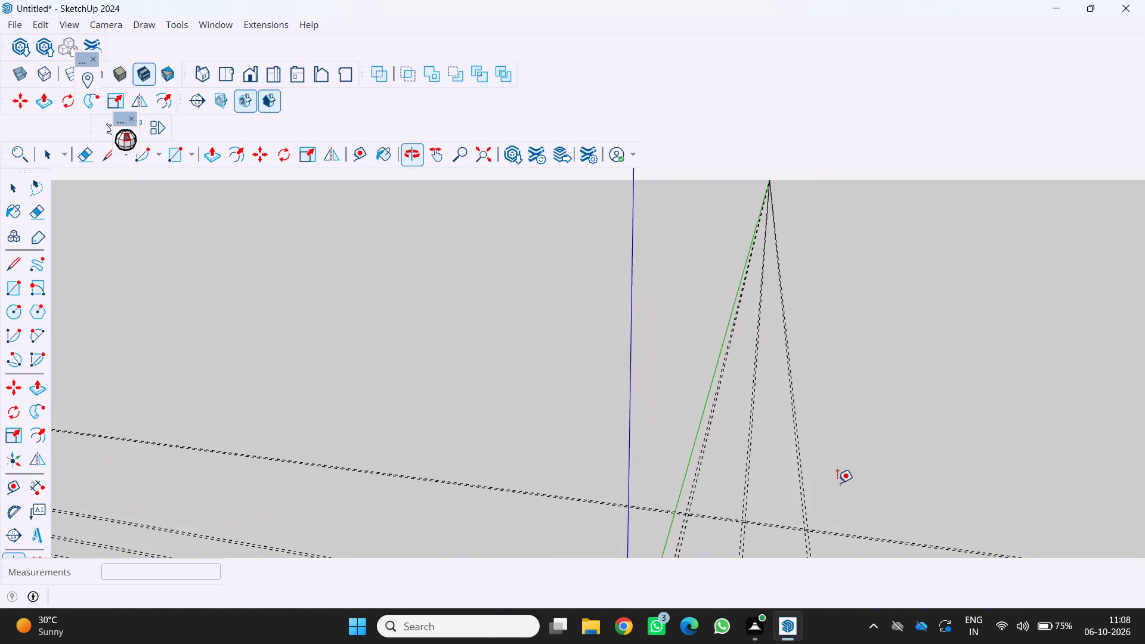
pyautogui.moveTo(837, 483); pyautogui.dragTo(837, 482, button='middle')
pyautogui.scroll(-8, 809, 521)
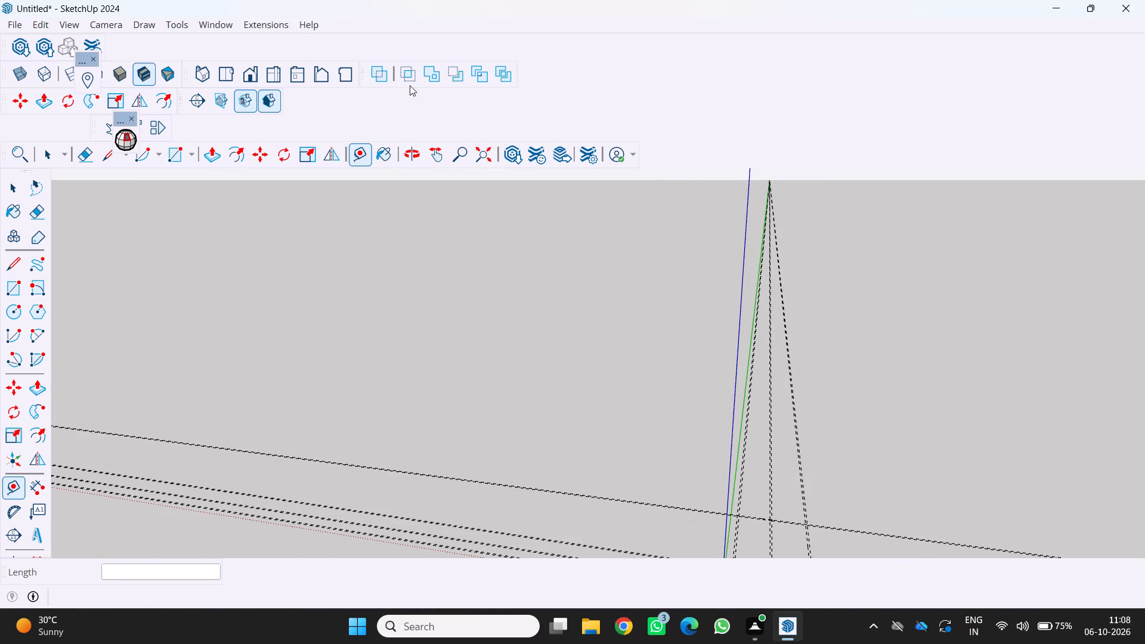
pyautogui.click(434, 148)
pyautogui.moveTo(736, 377); pyautogui.dragTo(652, 163)
pyautogui.scroll(2, 750, 363)
pyautogui.moveTo(699, 363); pyautogui.dragTo(730, 385, button='middle')
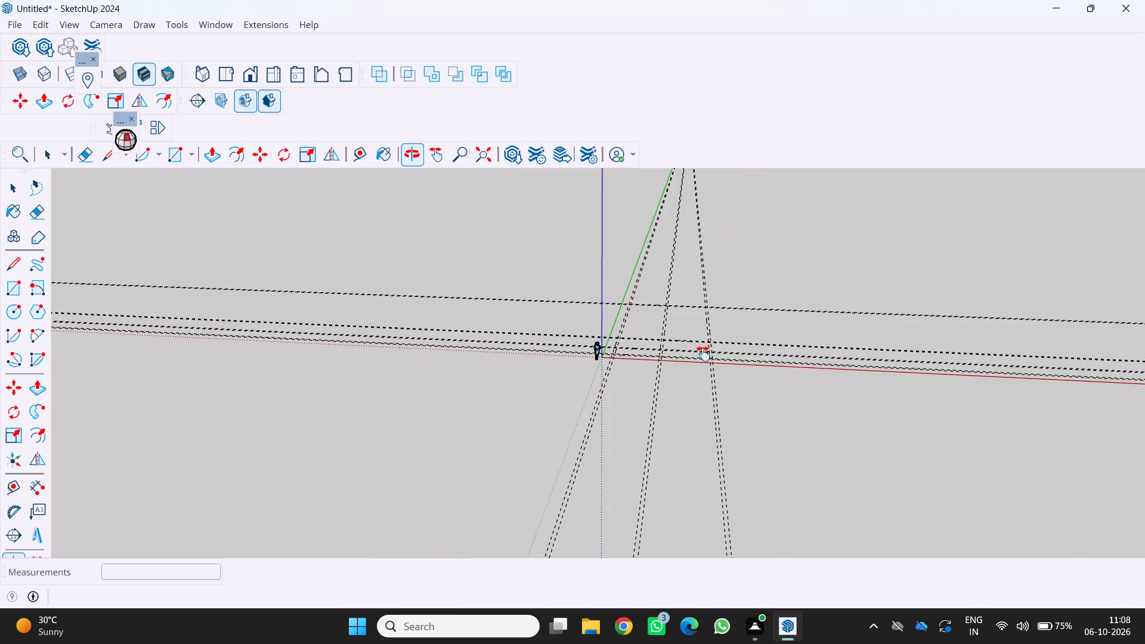
pyautogui.scroll(9, 663, 321)
pyautogui.scroll(4, 620, 357)
pyautogui.scroll(-4, 620, 357)
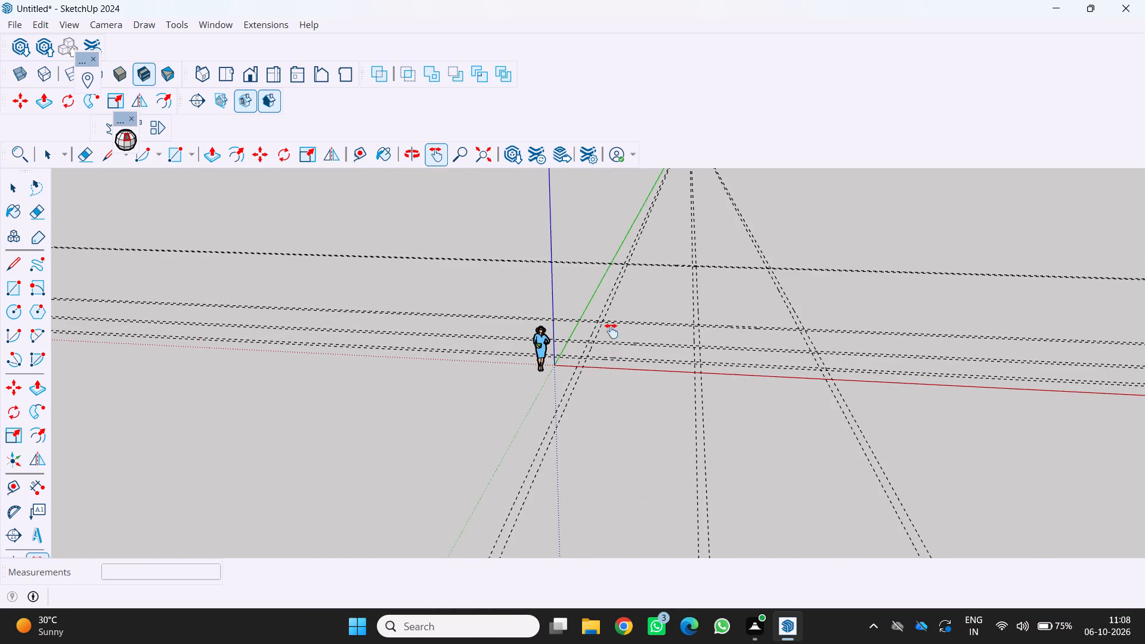
pyautogui.scroll(4, 590, 261)
pyautogui.moveTo(658, 287); pyautogui.dragTo(673, 345, button='middle')
pyautogui.scroll(4, 640, 222)
pyautogui.scroll(-6, 633, 208)
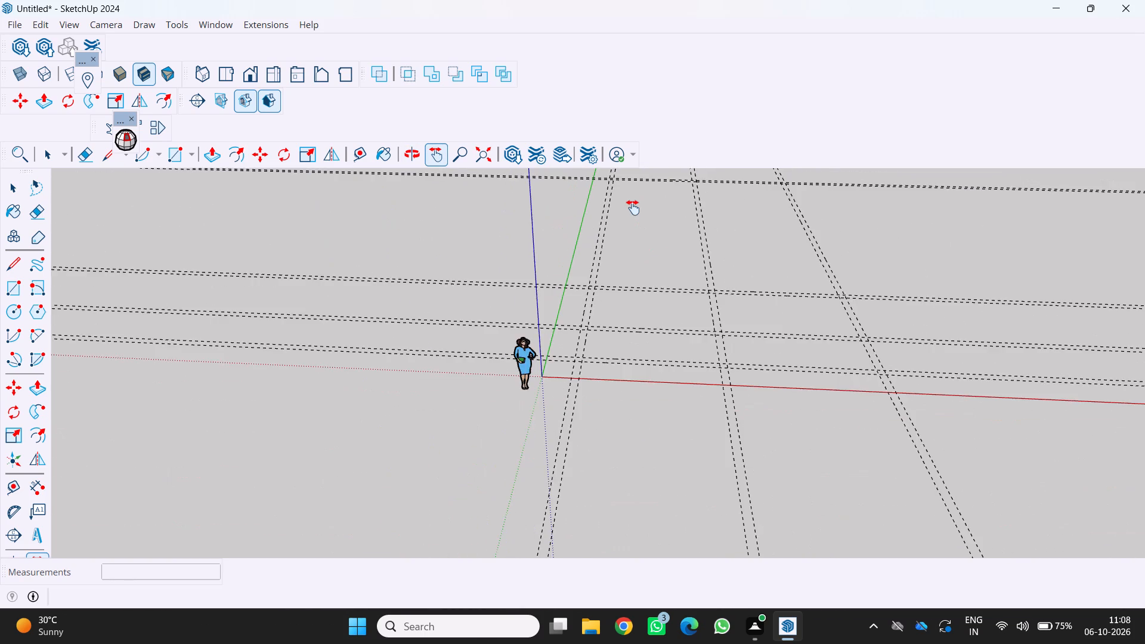
pyautogui.scroll(-5, 633, 208)
pyautogui.moveTo(629, 212); pyautogui.dragTo(623, 171, button='middle')
pyautogui.scroll(8, 623, 245)
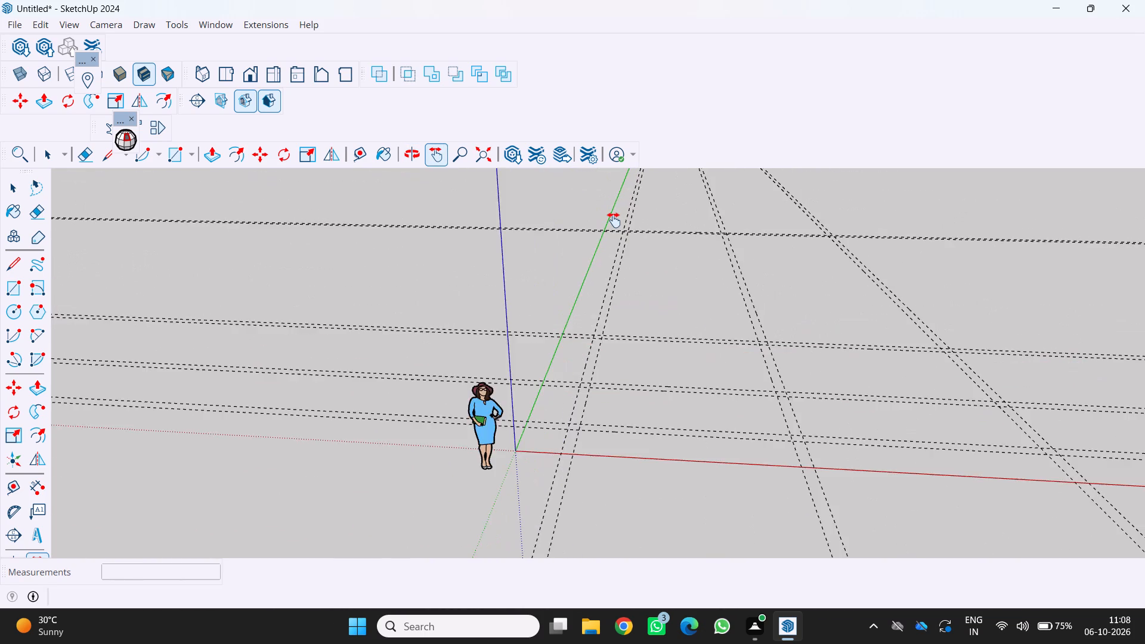
pyautogui.scroll(14, 614, 220)
pyautogui.scroll(-5, 614, 220)
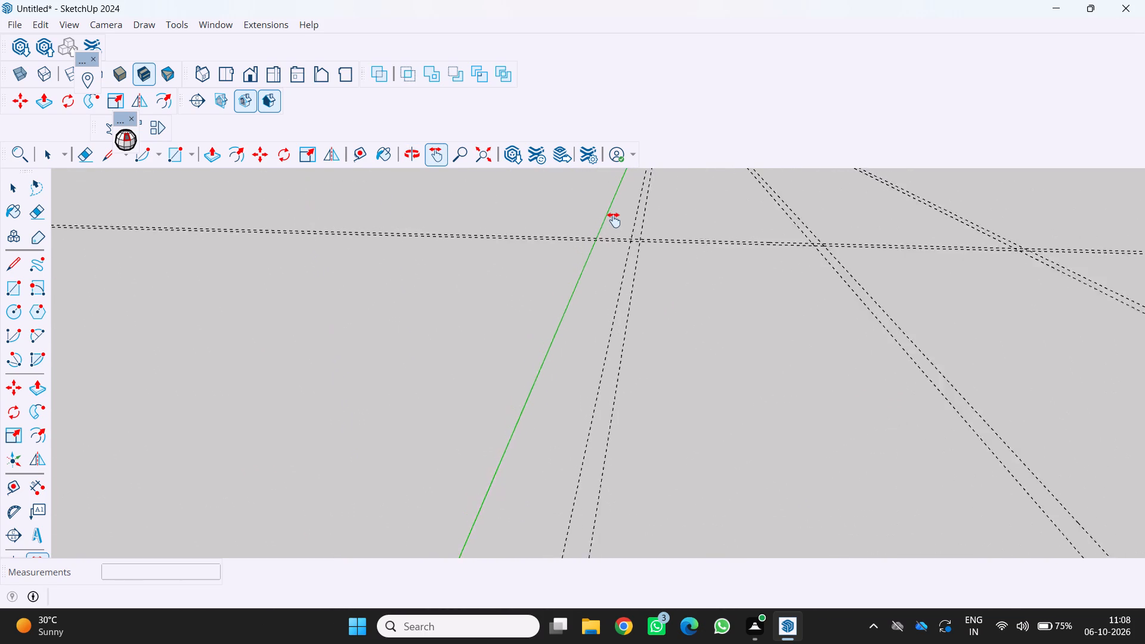
pyautogui.scroll(-10, 614, 220)
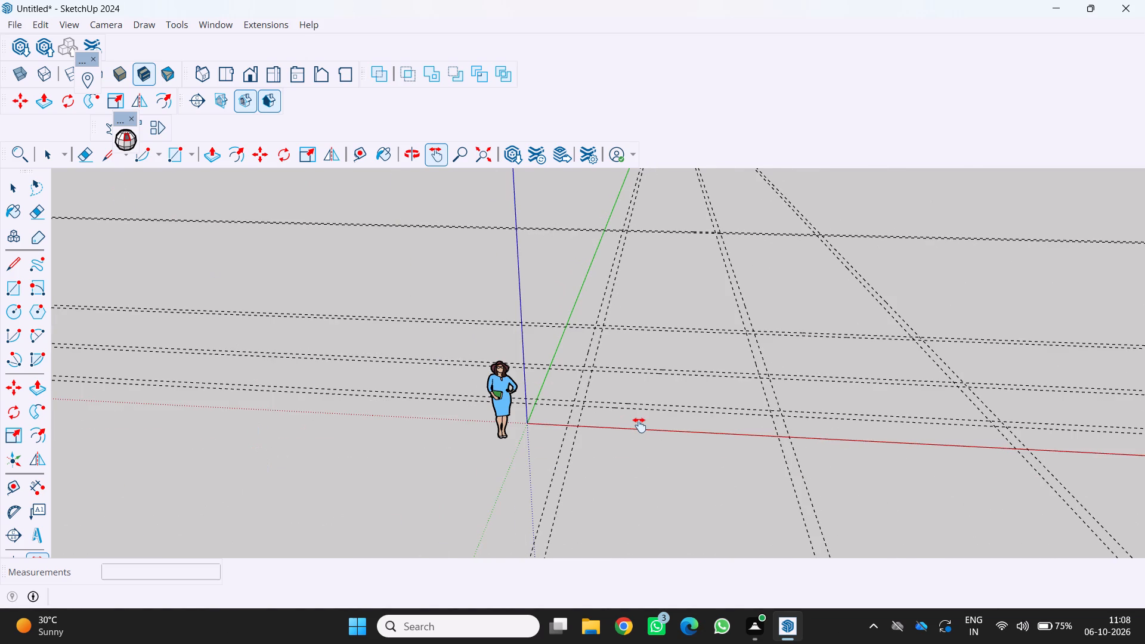
# Save the model in the Documents folder as a SketchUp file named HOUSE PLAN OCT 06.
pyautogui.hotkey('ctrl', 's')
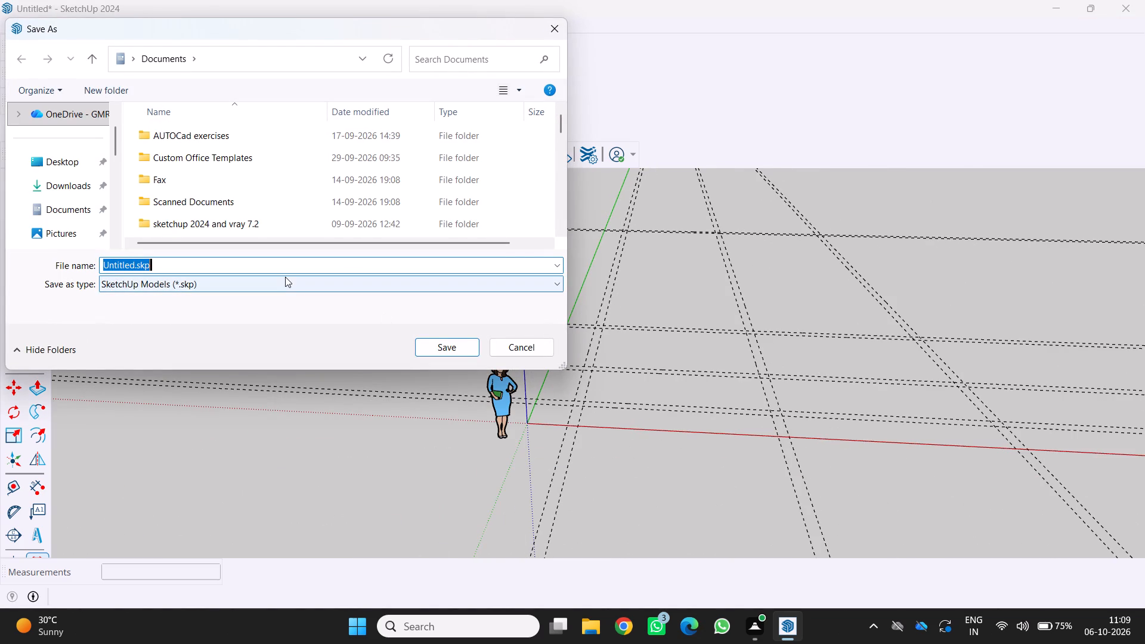
pyautogui.click(287, 268)
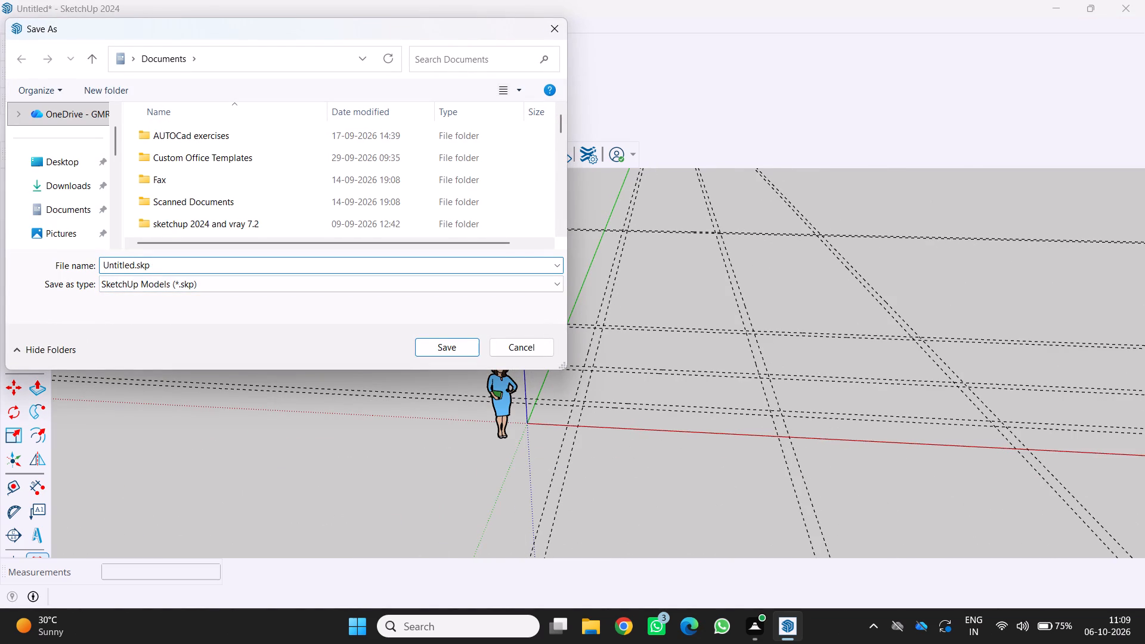
pyautogui.press('BackSpace')
pyautogui.press('BackSpace')
pyautogui.press('BackSpace')
pyautogui.press('BackSpace')
pyautogui.press('BackSpace')
pyautogui.press('BackSpace')
pyautogui.press('BackSpace')
pyautogui.press('BackSpace')
pyautogui.press('BackSpace')
pyautogui.press('BackSpace')
pyautogui.press('BackSpace')
pyautogui.press('BackSpace')
pyautogui.press('BackSpace')
pyautogui.press('BackSpace')
pyautogui.press('BackSpace')
pyautogui.press('BackSpace')
pyautogui.press('BackSpace')
pyautogui.press('BackSpace')
pyautogui.press('BackSpace')
pyautogui.press('BackSpace')
pyautogui.write('houa')
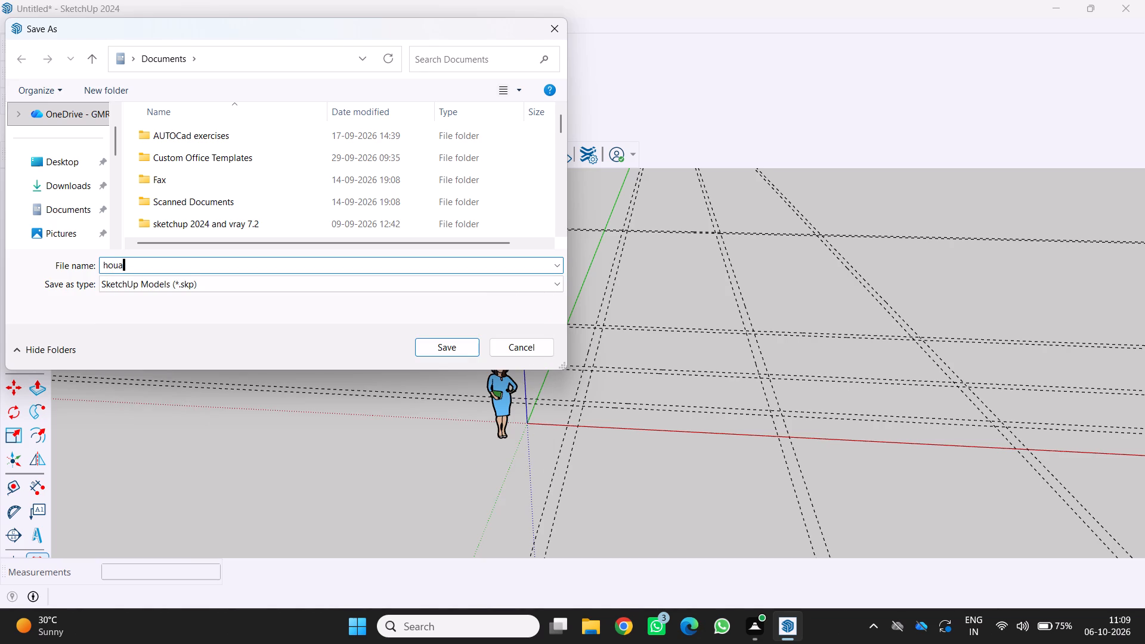
pyautogui.press('BackSpace')
pyautogui.press('BackSpace')
pyautogui.press('BackSpace')
pyautogui.press('BackSpace')
pyautogui.press('BackSpace')
pyautogui.press('BackSpace')
pyautogui.press('BackSpace')
pyautogui.press('BackSpace')
pyautogui.press('BackSpace')
pyautogui.press('BackSpace')
pyautogui.press('BackSpace')
pyautogui.press('BackSpace')
pyautogui.press('BackSpace')
pyautogui.write('hou')
pyautogui.press('s')
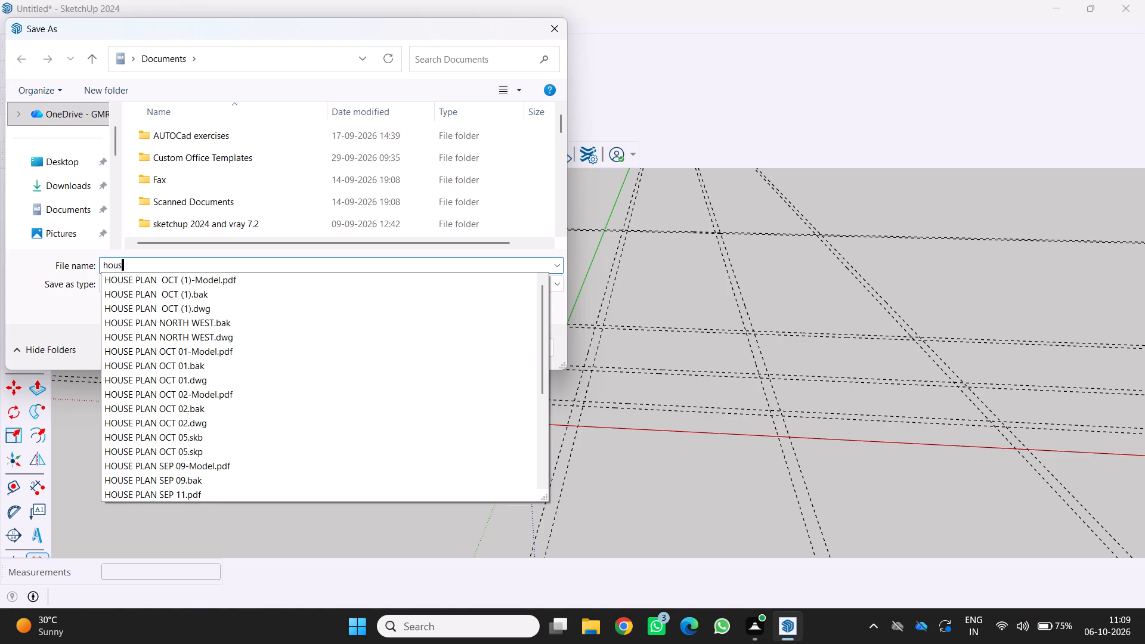
pyautogui.press('e')
pyautogui.press('BackSpace')
pyautogui.press('BackSpace')
pyautogui.press('BackSpace')
pyautogui.press('BackSpace')
pyautogui.press('BackSpace')
pyautogui.press('BackSpace')
pyautogui.press('BackSpace')
pyautogui.press('BackSpace')
pyautogui.press('BackSpace')
pyautogui.press('BackSpace')
pyautogui.press('BackSpace')
pyautogui.press('BackSpace')
pyautogui.press('BackSpace')
pyautogui.press('BackSpace')
pyautogui.press('BackSpace')
pyautogui.write('HOUSE')
pyautogui.press('space')
pyautogui.press('End')
pyautogui.press('End')
pyautogui.press('End')
pyautogui.press('End')
pyautogui.press('End')
pyautogui.press('End')
pyautogui.press('End')
pyautogui.write('PLAN')
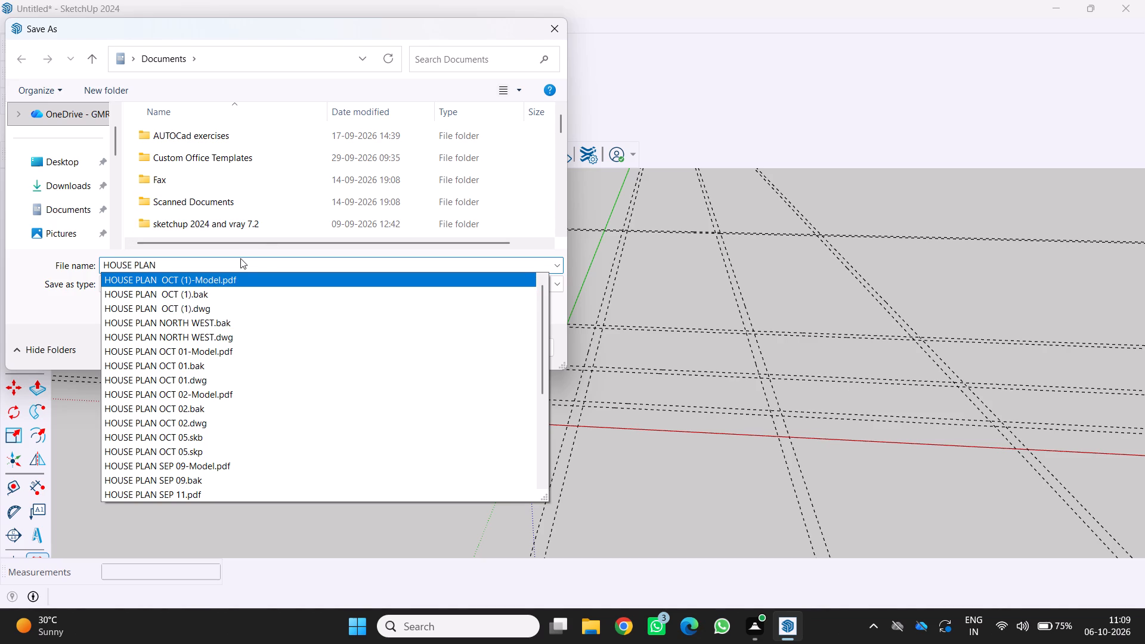
pyautogui.press('space')
pyautogui.press('End')
pyautogui.press('End')
pyautogui.press('End')
pyautogui.press('End')
pyautogui.press('End')
pyautogui.press('End')
pyautogui.press('End')
pyautogui.press('End')
pyautogui.press('End')
pyautogui.press('End')
pyautogui.press('End')
pyautogui.press('End')
pyautogui.press('End')
pyautogui.press('End')
pyautogui.press('End')
pyautogui.press('End')
pyautogui.press('End')
pyautogui.press('End')
pyautogui.press('End')
pyautogui.press('End')
pyautogui.write('OC')
pyautogui.press('End')
pyautogui.write('T')
pyautogui.press('space')
pyautogui.press('End')
pyautogui.press('End')
pyautogui.press('End')
pyautogui.press('End')
pyautogui.press('End')
pyautogui.press('End')
pyautogui.press('End')
pyautogui.press('End')
pyautogui.press('End')
pyautogui.press('End')
pyautogui.press('End')
pyautogui.press('End')
pyautogui.press('End')
pyautogui.press('End')
pyautogui.press('End')
pyautogui.press('End')
pyautogui.press('End')
pyautogui.press('End')
pyautogui.press('End')
pyautogui.press('End')
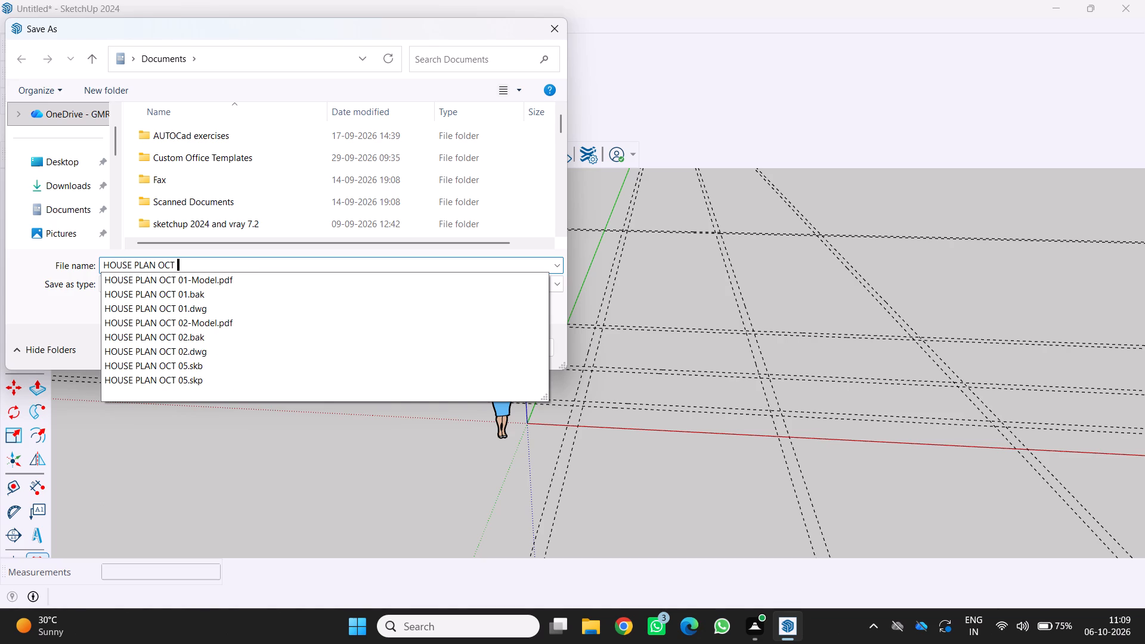
pyautogui.write('06')
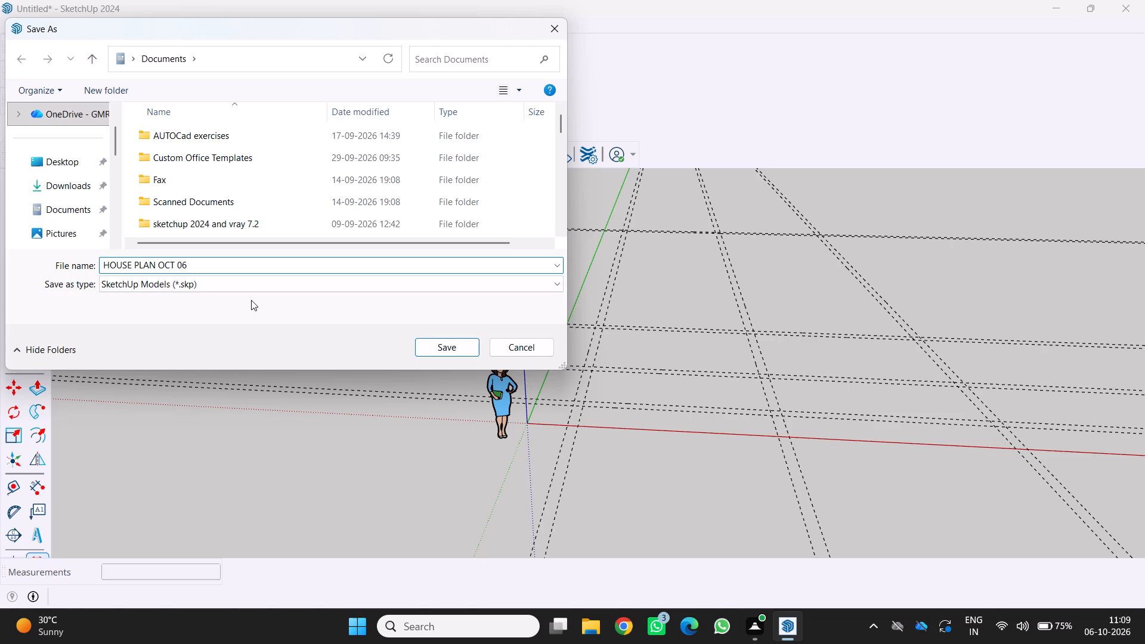
pyautogui.click(453, 352)
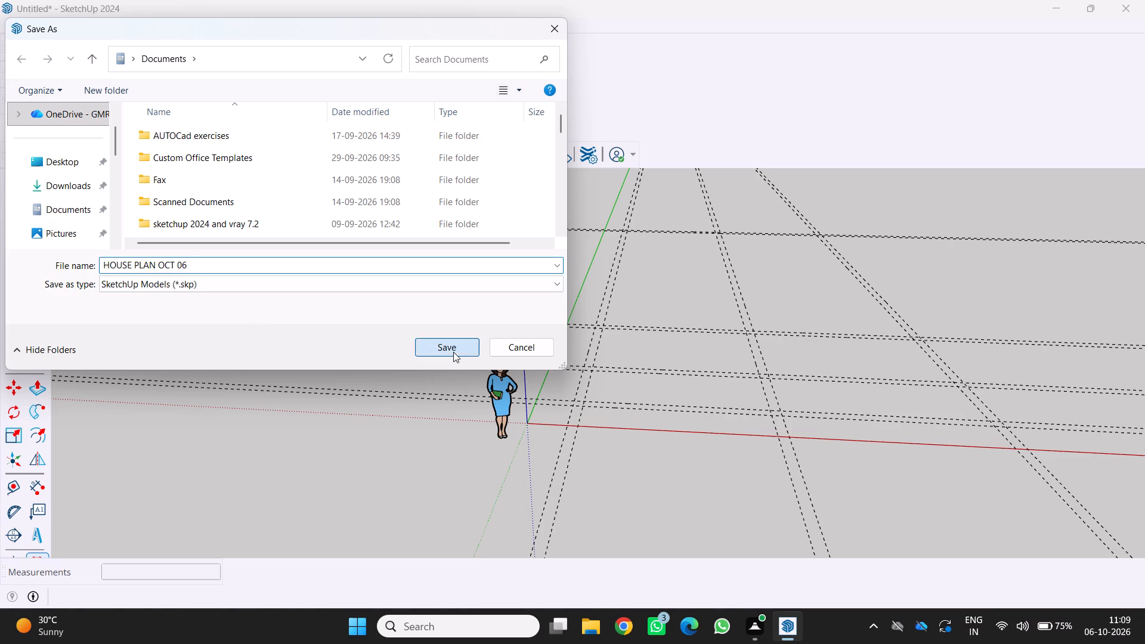
# Examine the wall guide grid, checking the crossings near the green axis, the interior walls and the far outer wall.
pyautogui.scroll(1, 731, 341)
pyautogui.scroll(-5, 731, 341)
pyautogui.scroll(1, 716, 278)
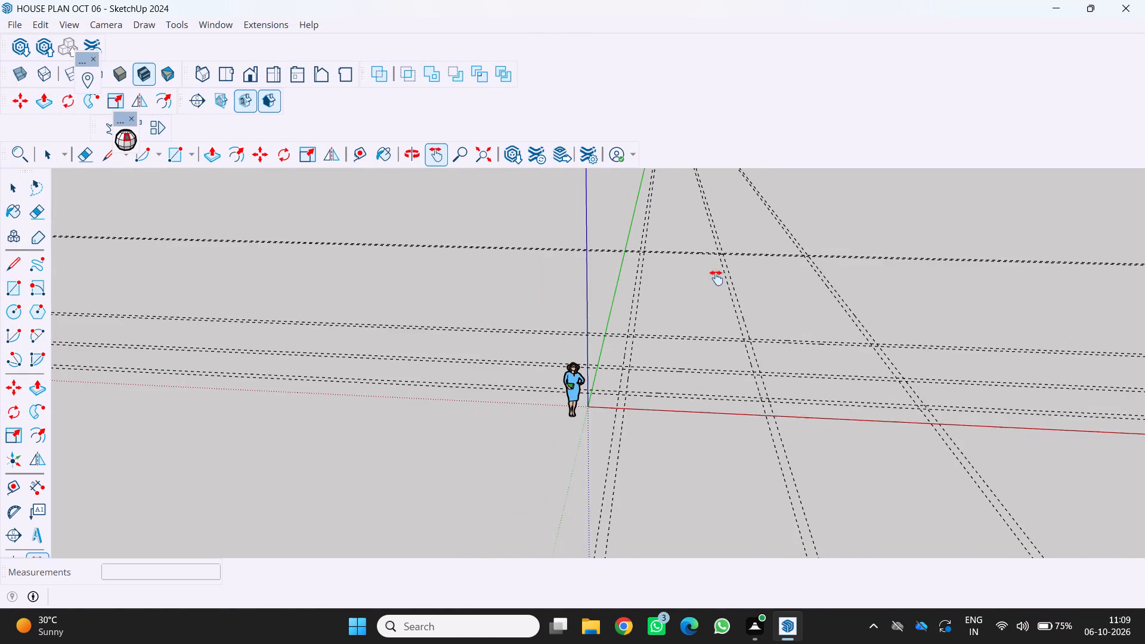
pyautogui.moveTo(716, 278); pyautogui.dragTo(655, 299, button='middle')
pyautogui.scroll(16, 737, 233)
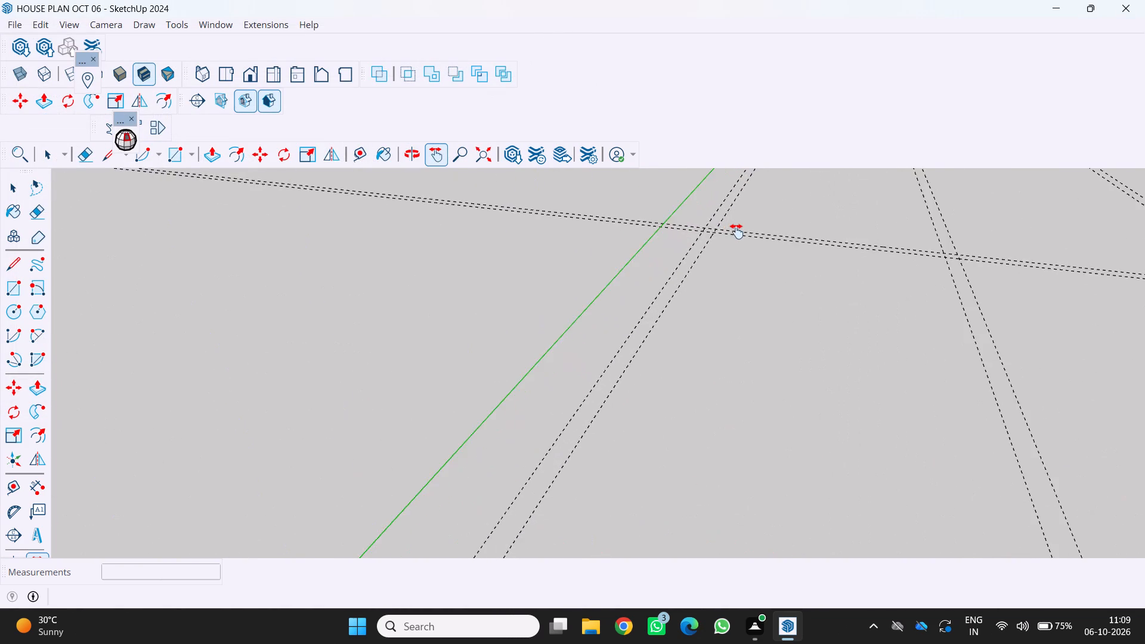
pyautogui.scroll(3, 736, 231)
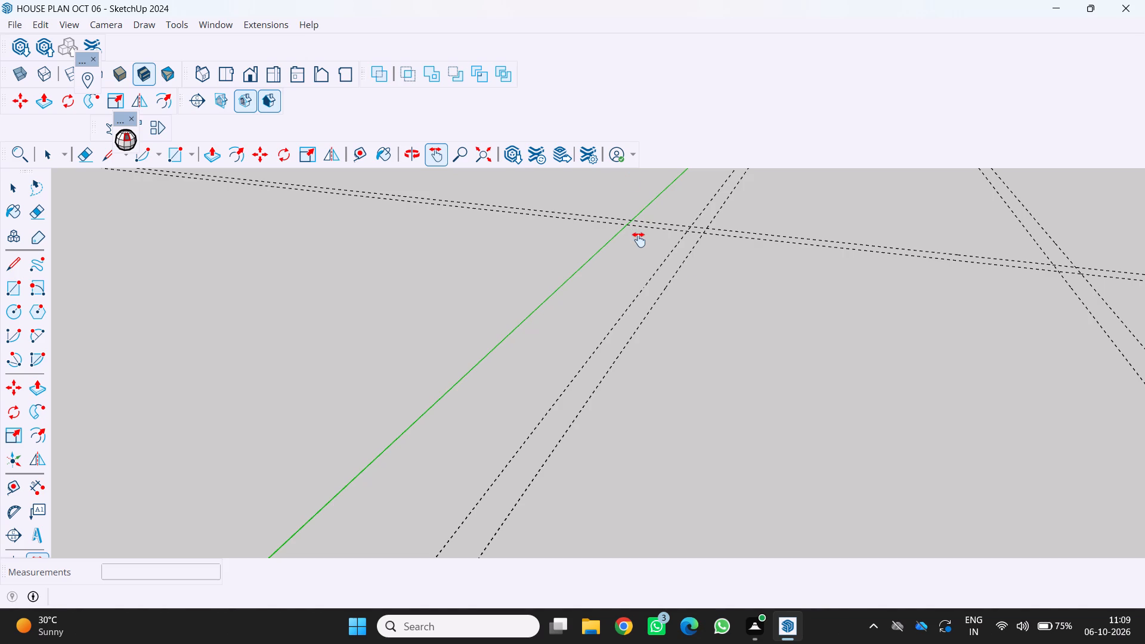
pyautogui.scroll(-10, 606, 288)
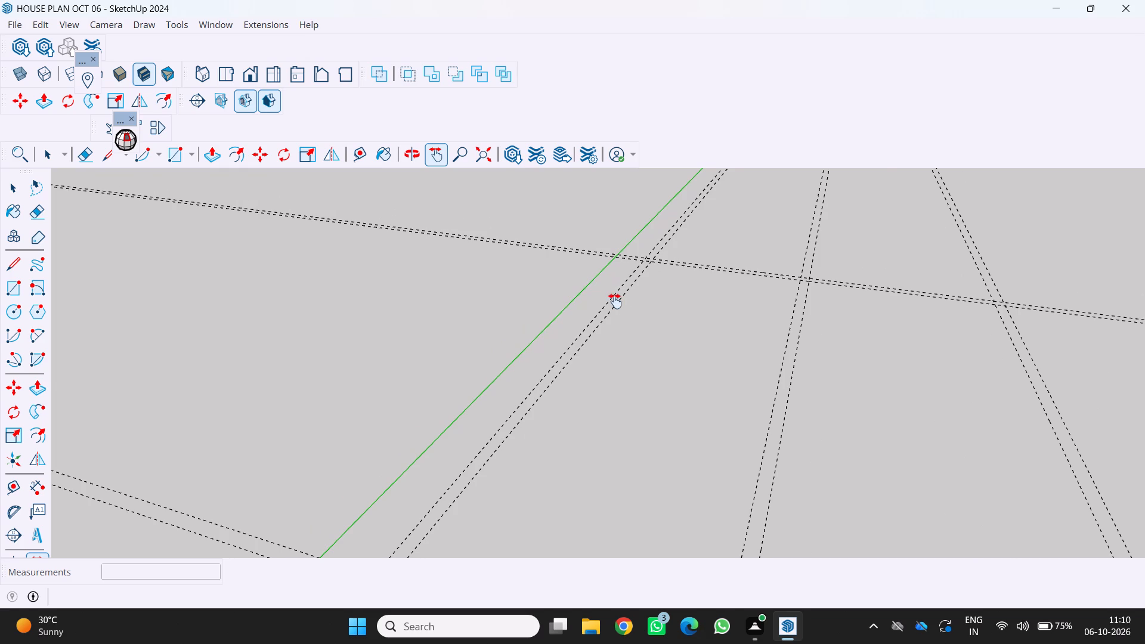
pyautogui.scroll(-8, 615, 301)
pyautogui.moveTo(611, 288); pyautogui.dragTo(655, 307, button='middle')
pyautogui.scroll(2, 642, 304)
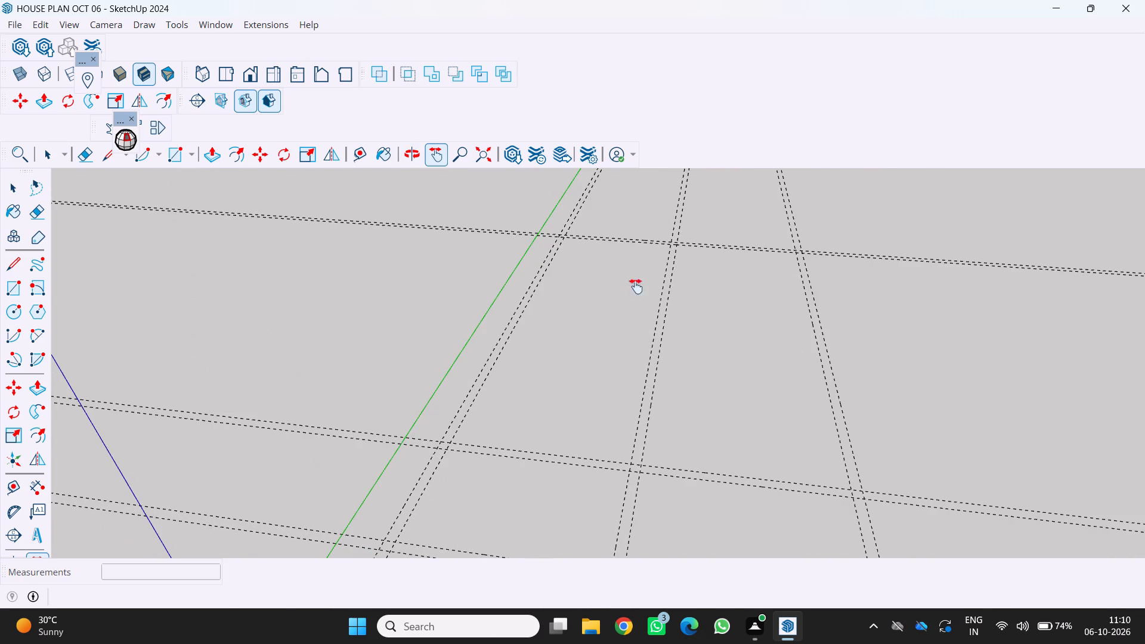
pyautogui.scroll(-12, 615, 258)
pyautogui.moveTo(611, 243); pyautogui.dragTo(663, 304, button='middle')
pyautogui.scroll(3, 571, 219)
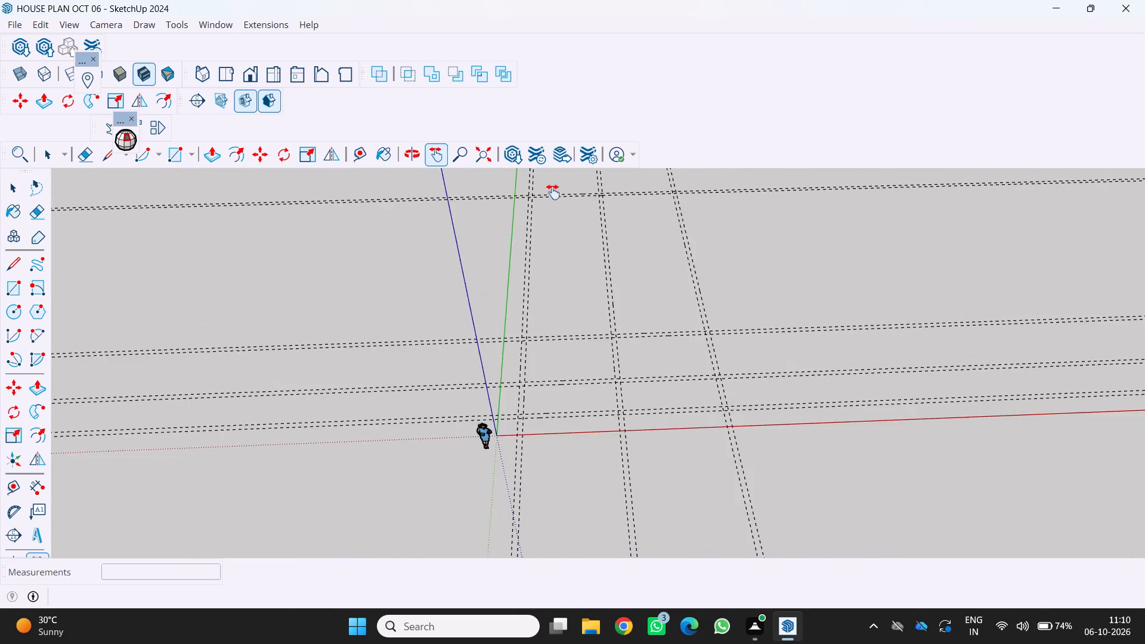
# Draw a 30'9" by 58' rectangle between opposite corners of the outermost wall guides to outline the house's outer face.
pyautogui.scroll(3, 553, 192)
pyautogui.moveTo(550, 188); pyautogui.dragTo(473, 134, button='middle')
pyautogui.scroll(1, 485, 142)
pyautogui.scroll(9, 693, 301)
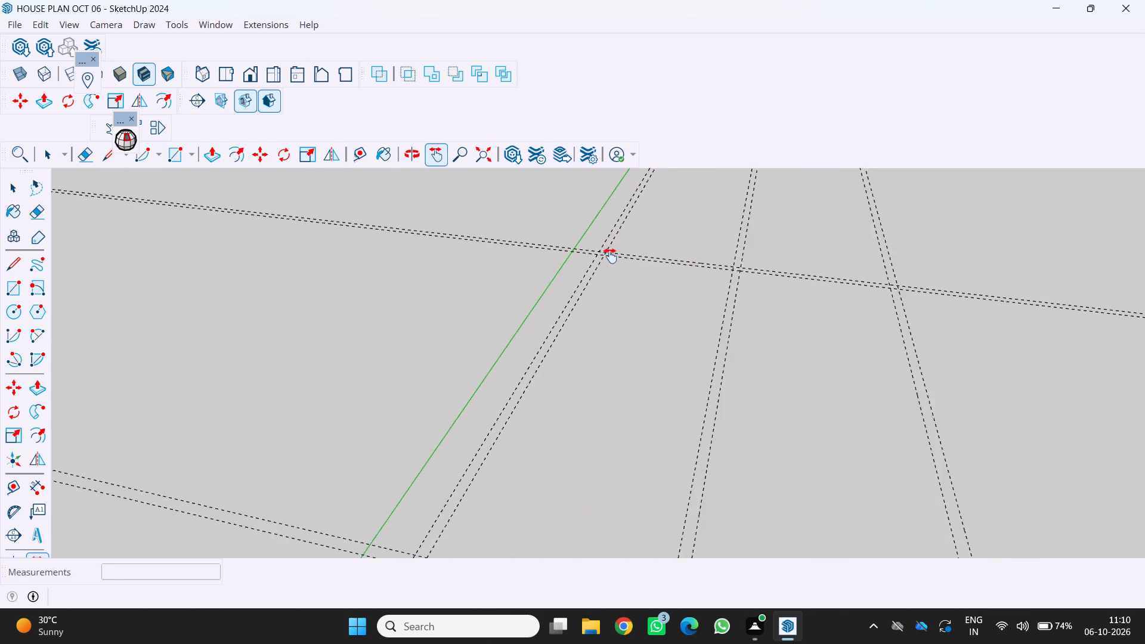
pyautogui.scroll(3, 610, 256)
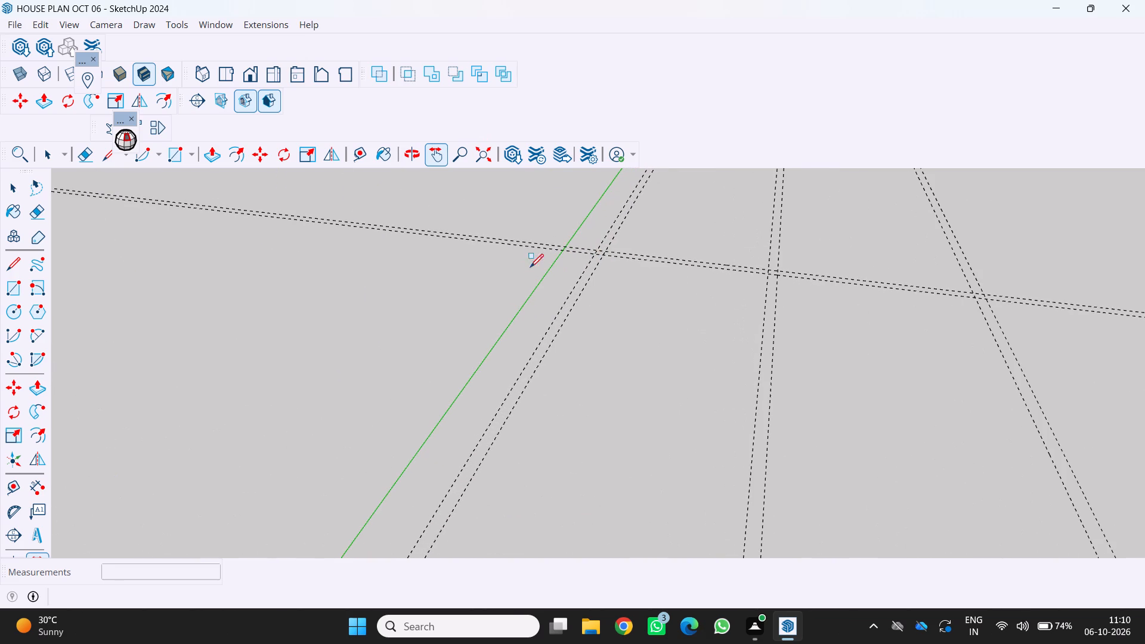
pyautogui.press('r')
pyautogui.scroll(8, 602, 261)
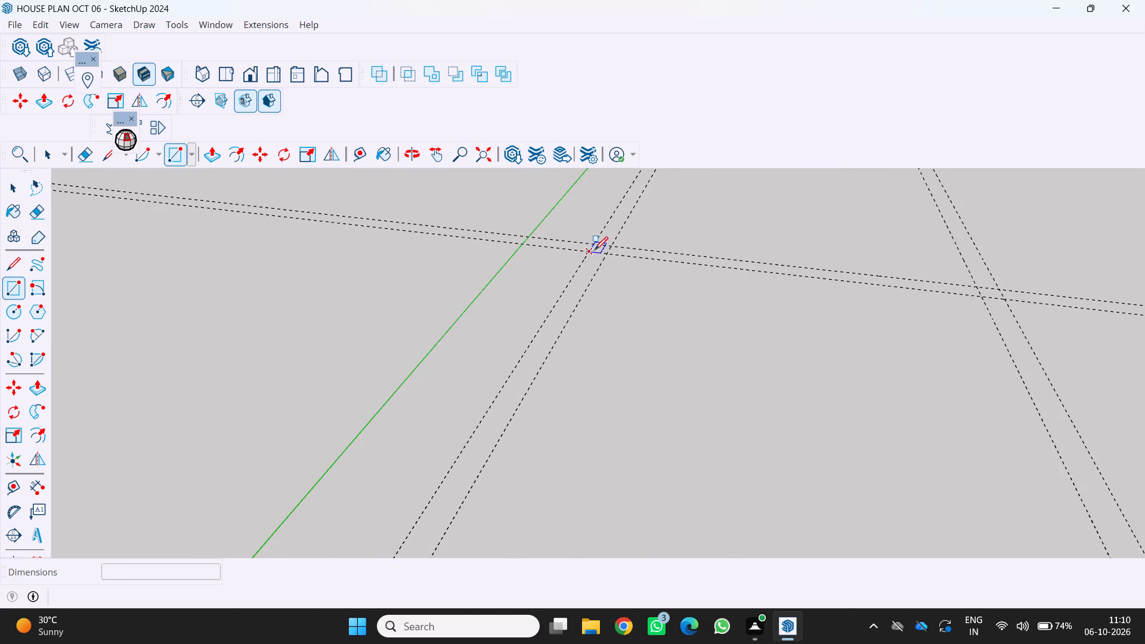
pyautogui.click(593, 244)
pyautogui.scroll(-7, 591, 287)
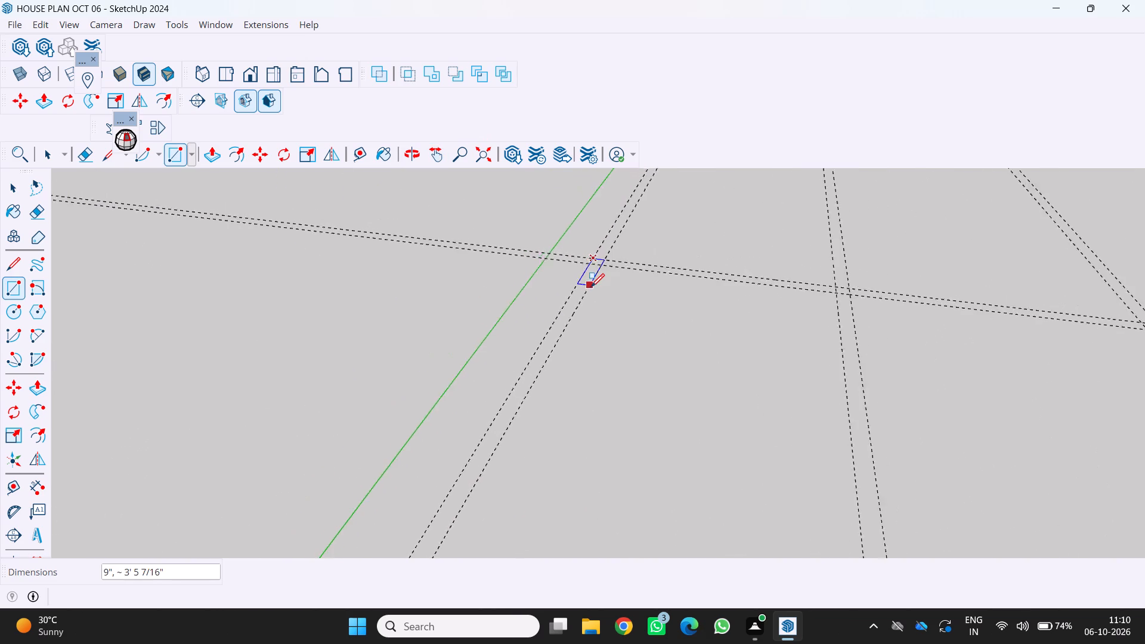
pyautogui.scroll(-20, 591, 287)
pyautogui.scroll(-3, 591, 287)
pyautogui.scroll(2, 643, 385)
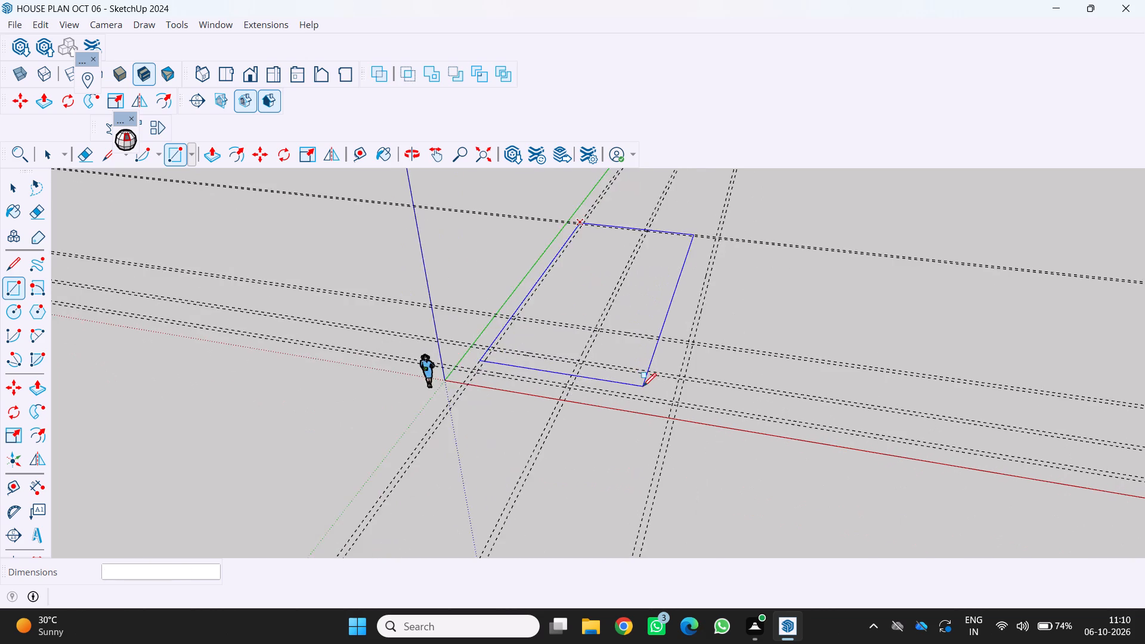
pyautogui.scroll(7, 643, 386)
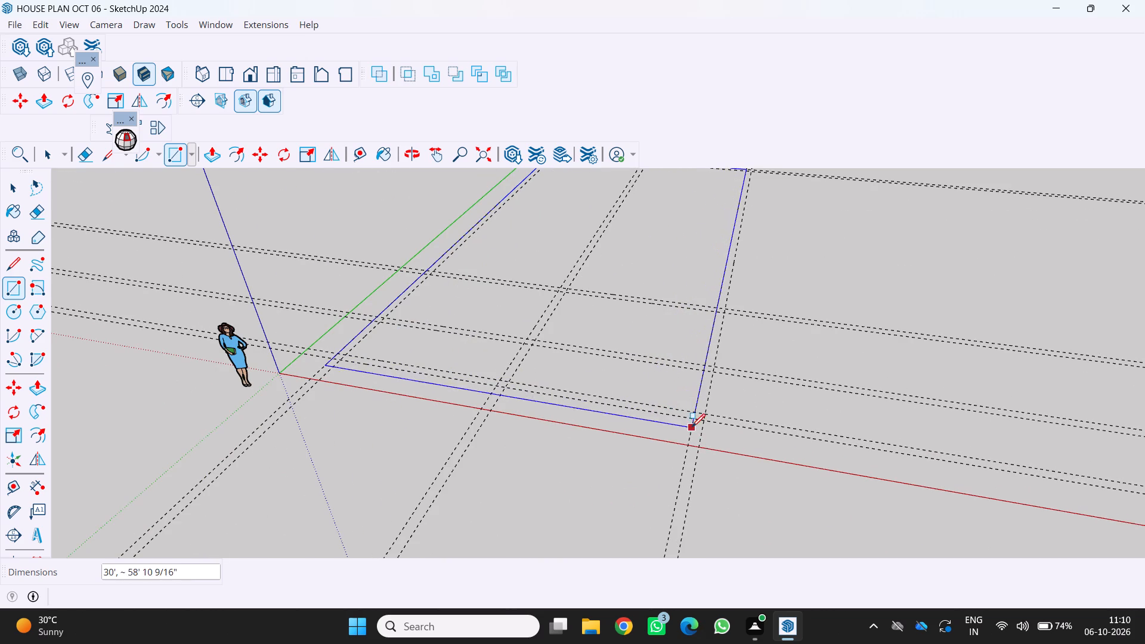
pyautogui.click(704, 422)
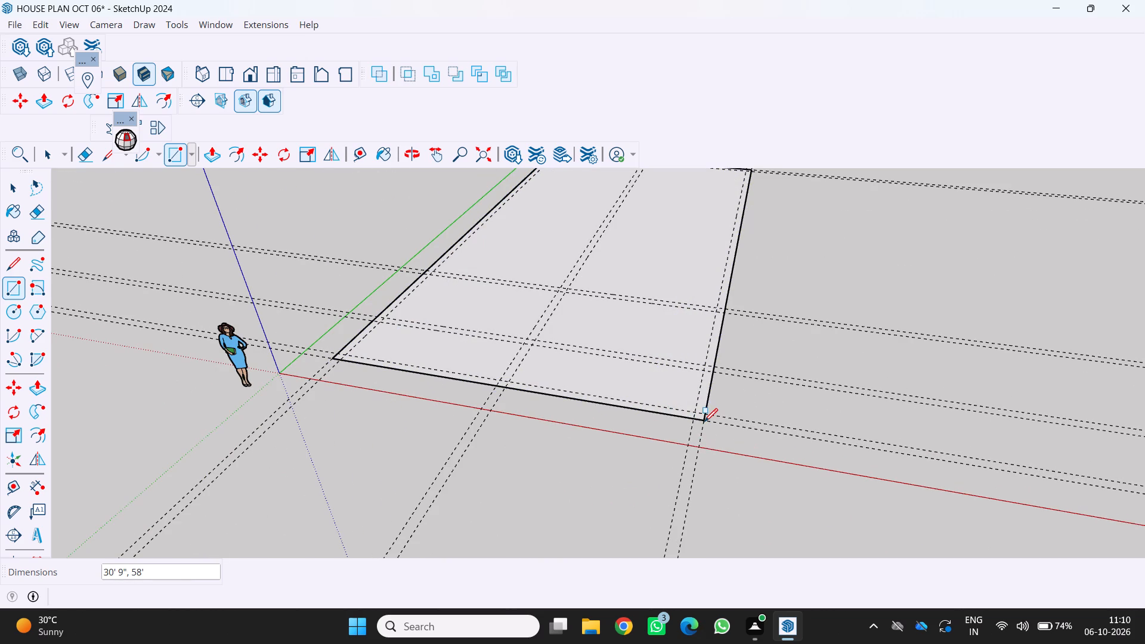
# Draw a 29'3" wide rectangle between opposite crossings of the outer walls' inner guides to outline their inner face.
pyautogui.scroll(-4, 535, 403)
pyautogui.moveTo(535, 403); pyautogui.dragTo(556, 415, button='middle')
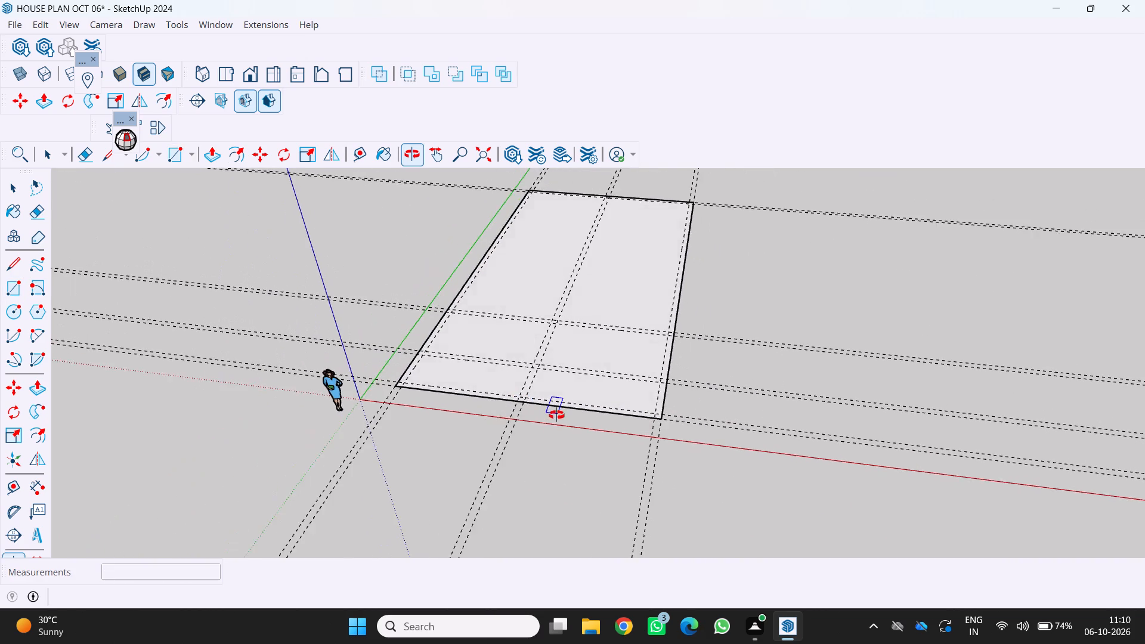
pyautogui.moveTo(556, 415); pyautogui.dragTo(564, 417, button='middle')
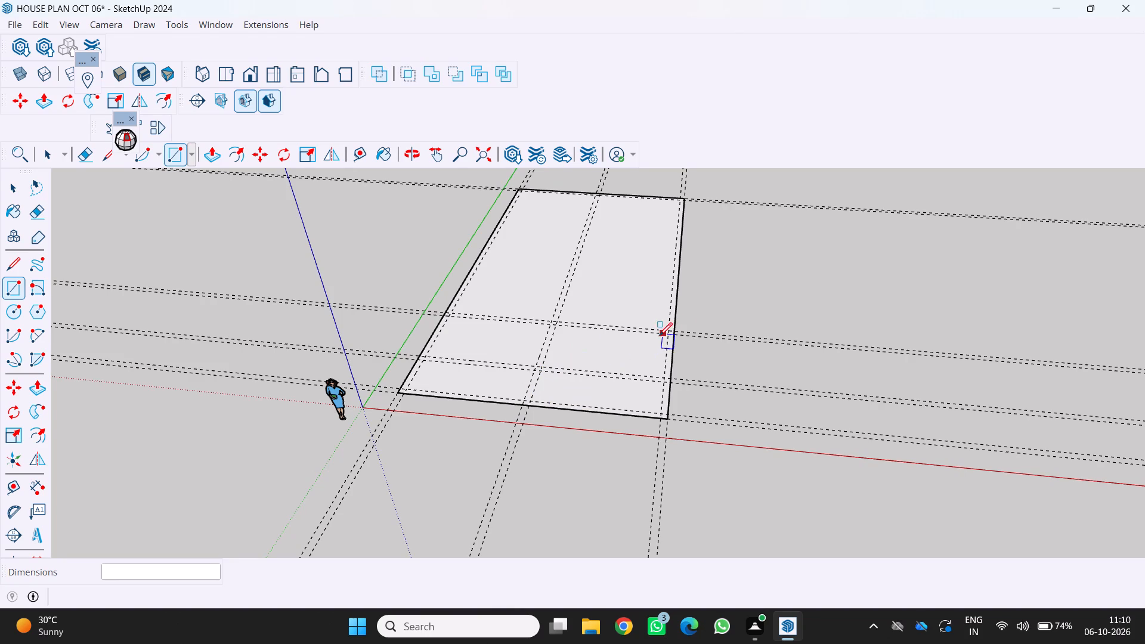
pyautogui.scroll(3, 667, 321)
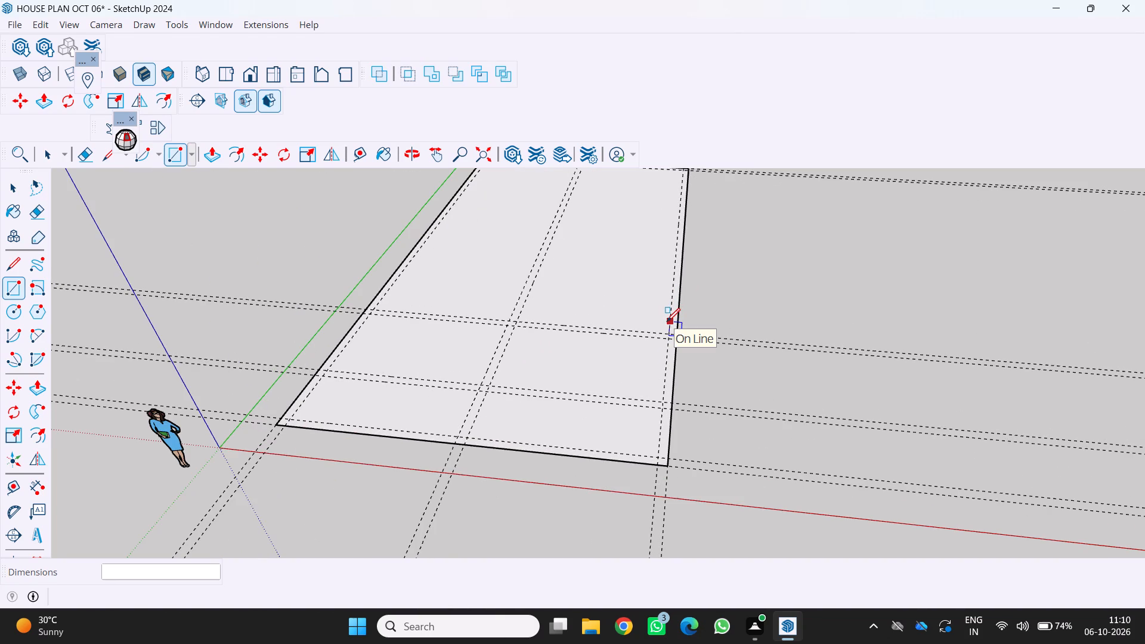
pyautogui.scroll(-5, 540, 299)
pyautogui.scroll(5, 497, 218)
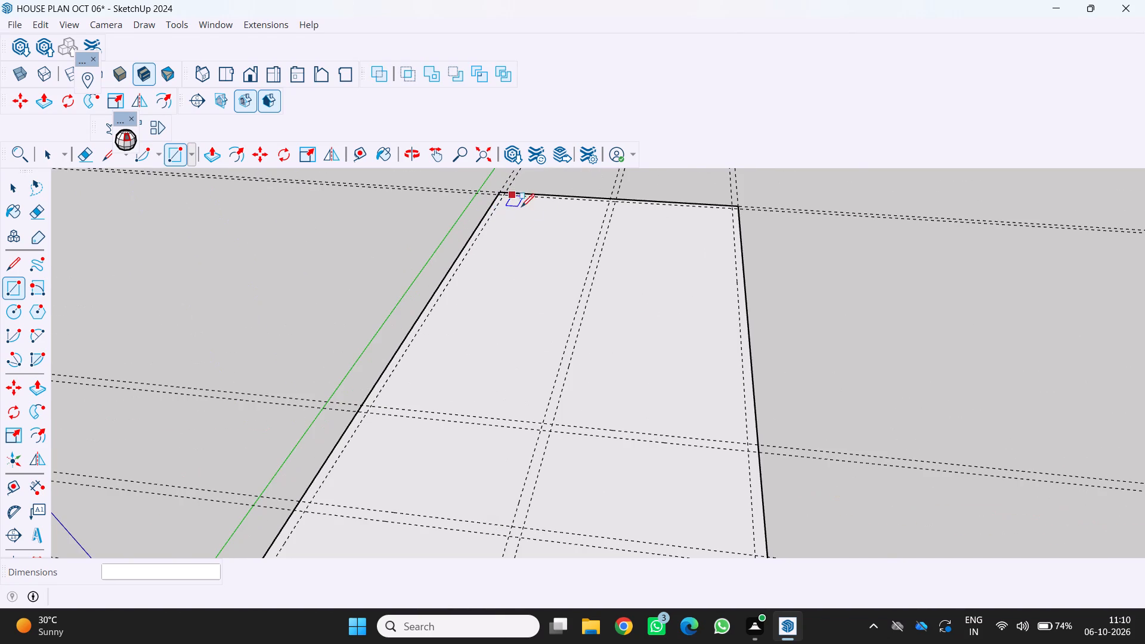
pyautogui.scroll(11, 500, 189)
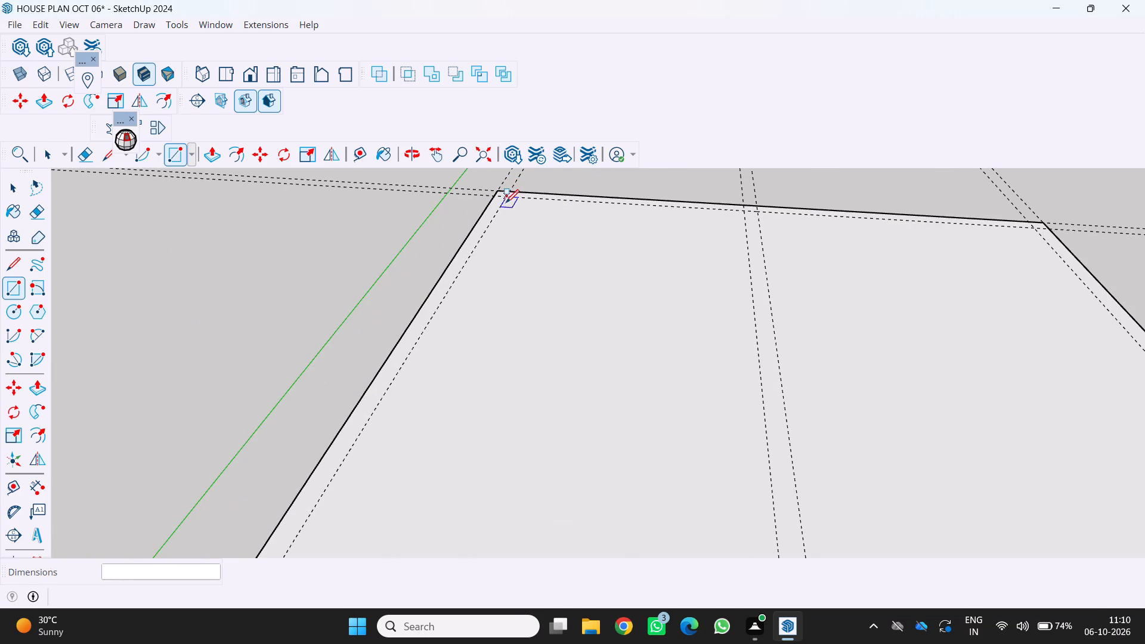
pyautogui.click(510, 199)
pyautogui.scroll(-17, 516, 223)
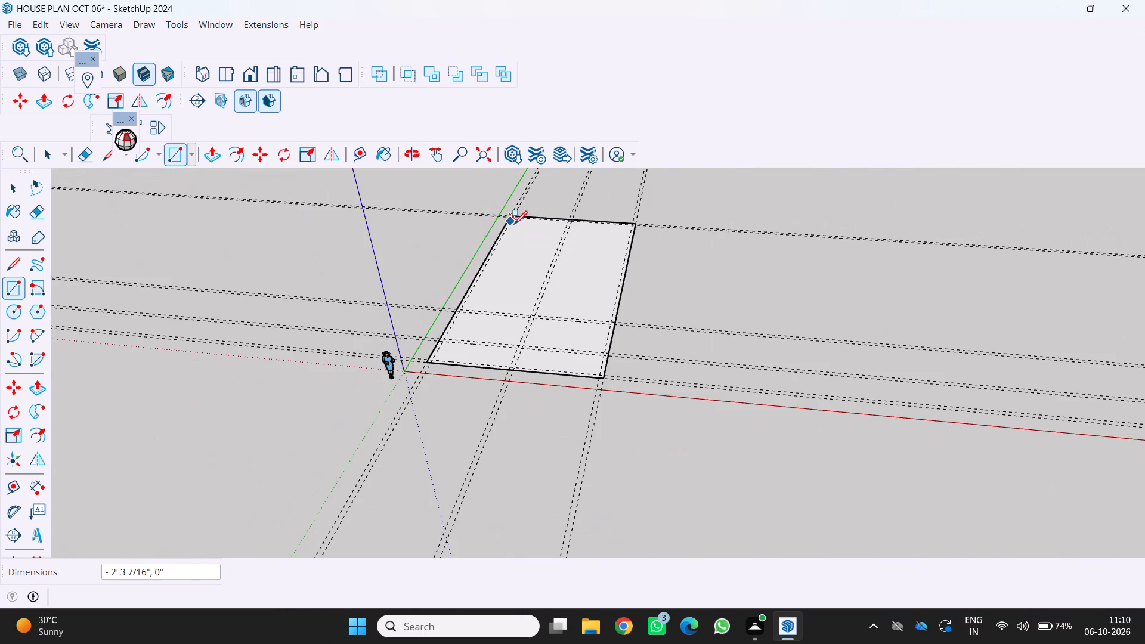
pyautogui.scroll(11, 583, 367)
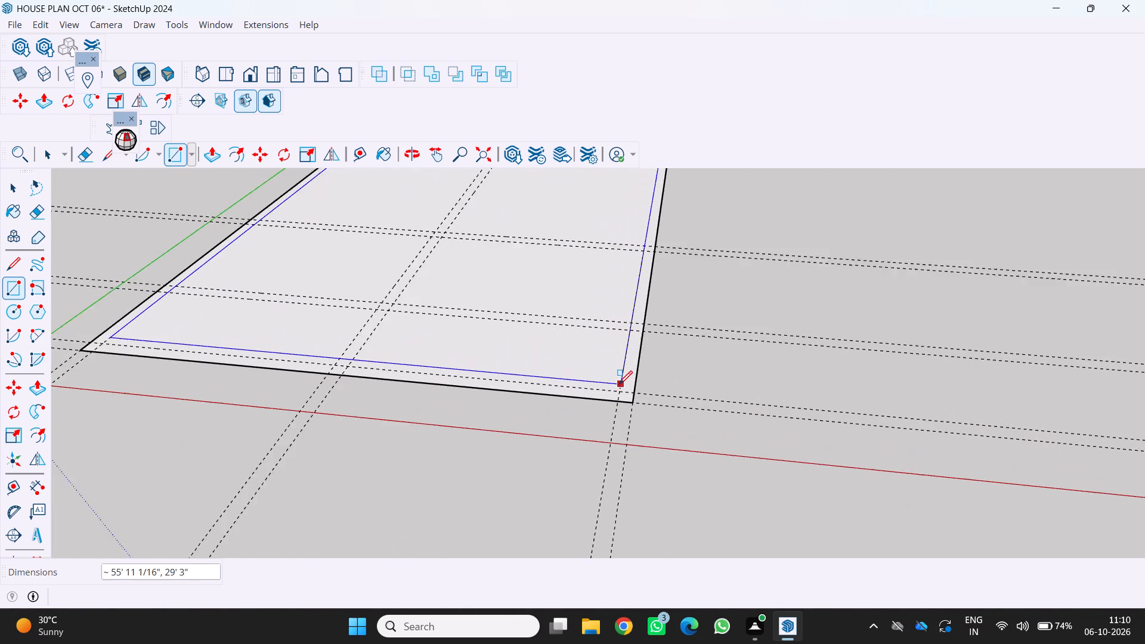
pyautogui.scroll(2, 619, 384)
pyautogui.click(616, 394)
# Draw a 9" by 14'7" partition rectangle on the cross-wall guides nearer the red axis, from the green-axis-side wall to the lengthwise interior guides.
pyautogui.scroll(-10, 486, 327)
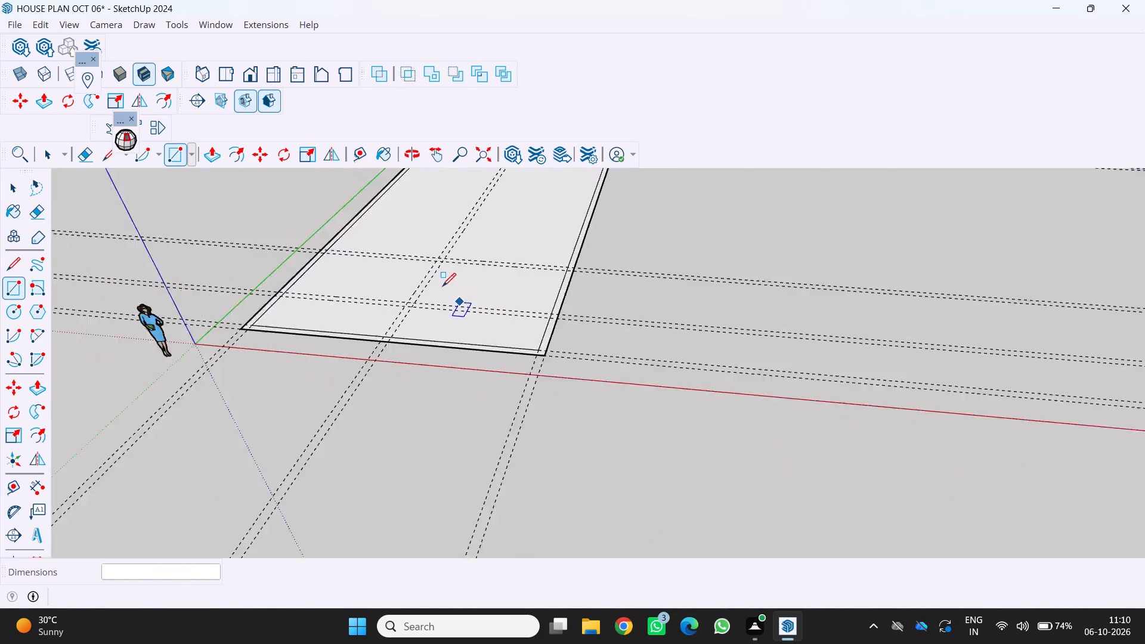
pyautogui.moveTo(436, 275); pyautogui.dragTo(530, 339, button='middle')
pyautogui.scroll(-5, 530, 339)
pyautogui.scroll(4, 466, 302)
pyautogui.moveTo(493, 311); pyautogui.dragTo(463, 312, button='middle')
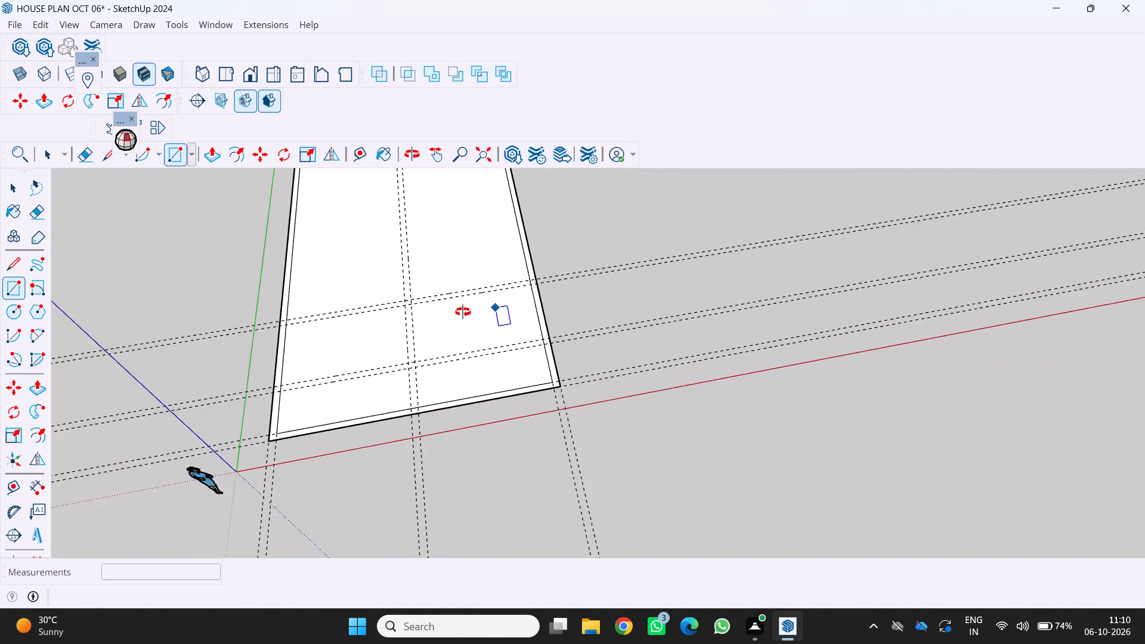
pyautogui.moveTo(463, 312); pyautogui.dragTo(448, 295, button='middle')
pyautogui.scroll(3, 519, 286)
pyautogui.scroll(-7, 518, 287)
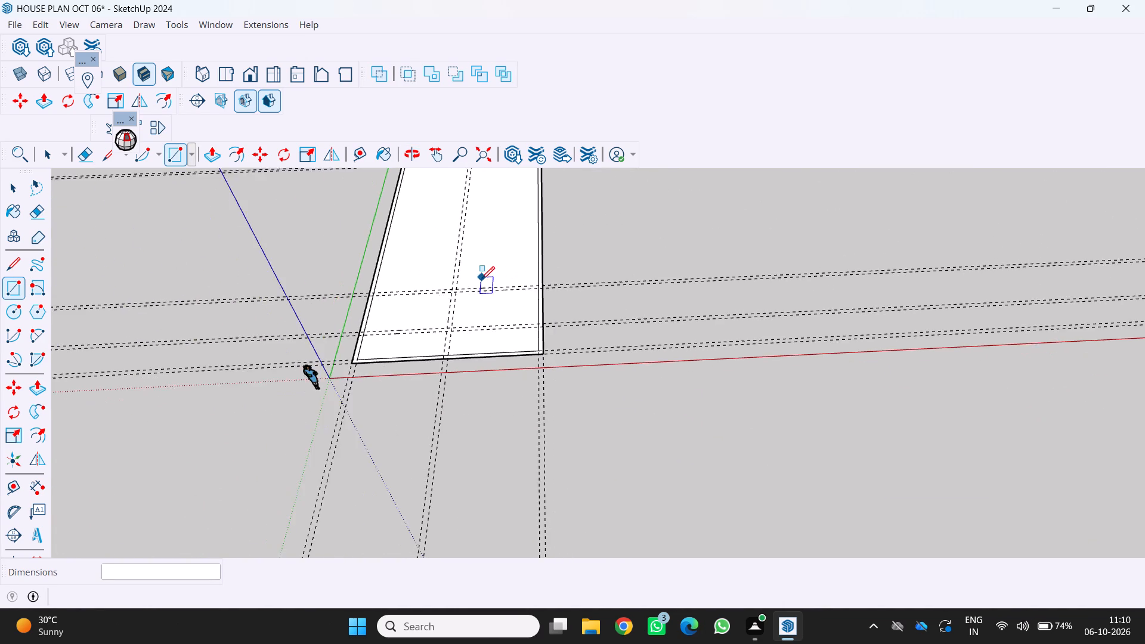
pyautogui.scroll(-4, 481, 280)
pyautogui.moveTo(478, 311); pyautogui.dragTo(491, 282, button='middle')
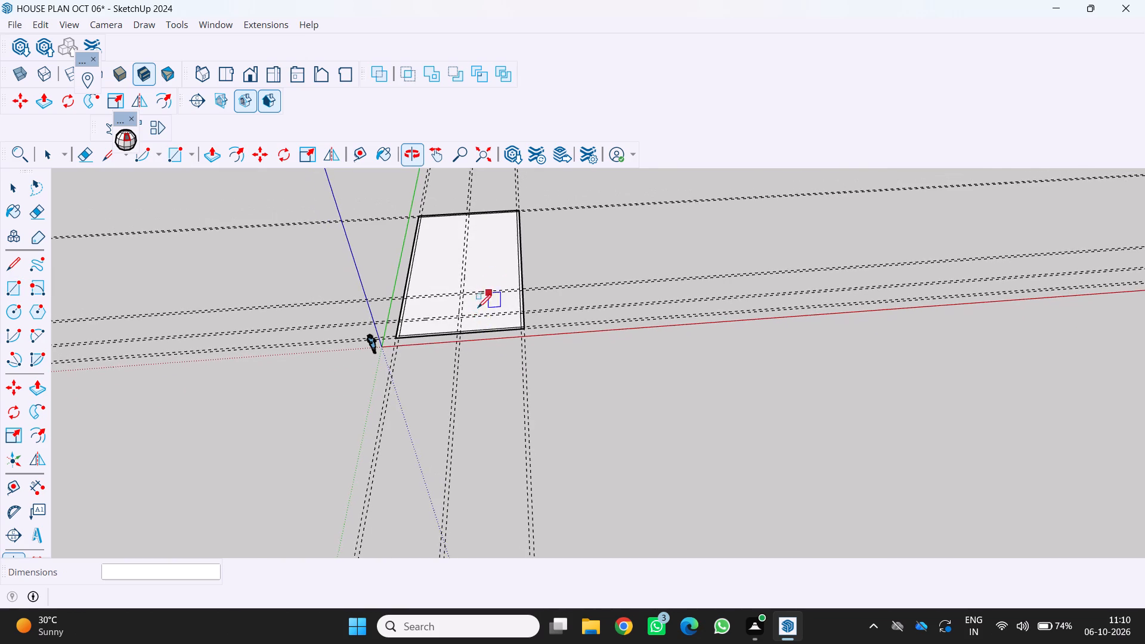
pyautogui.scroll(9, 463, 324)
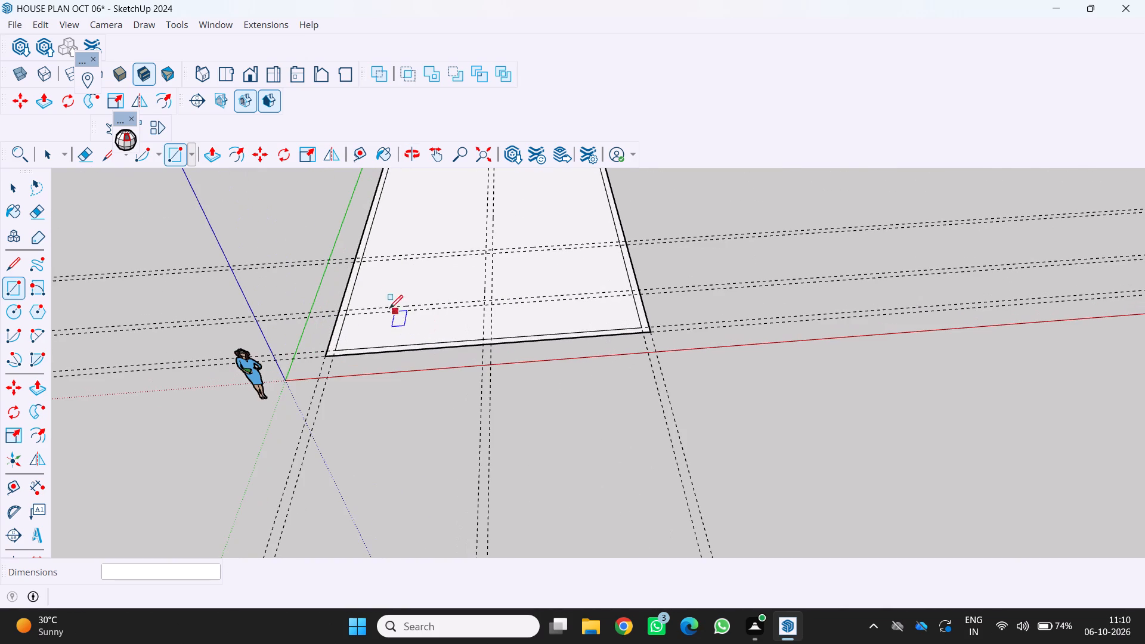
pyautogui.click(344, 311)
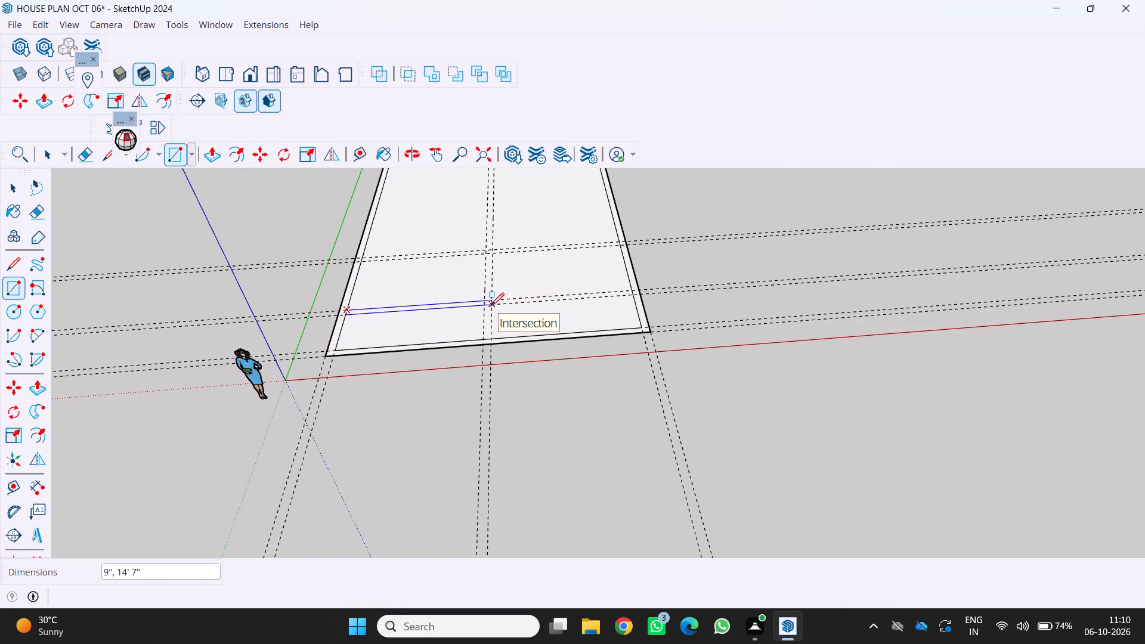
pyautogui.click(491, 306)
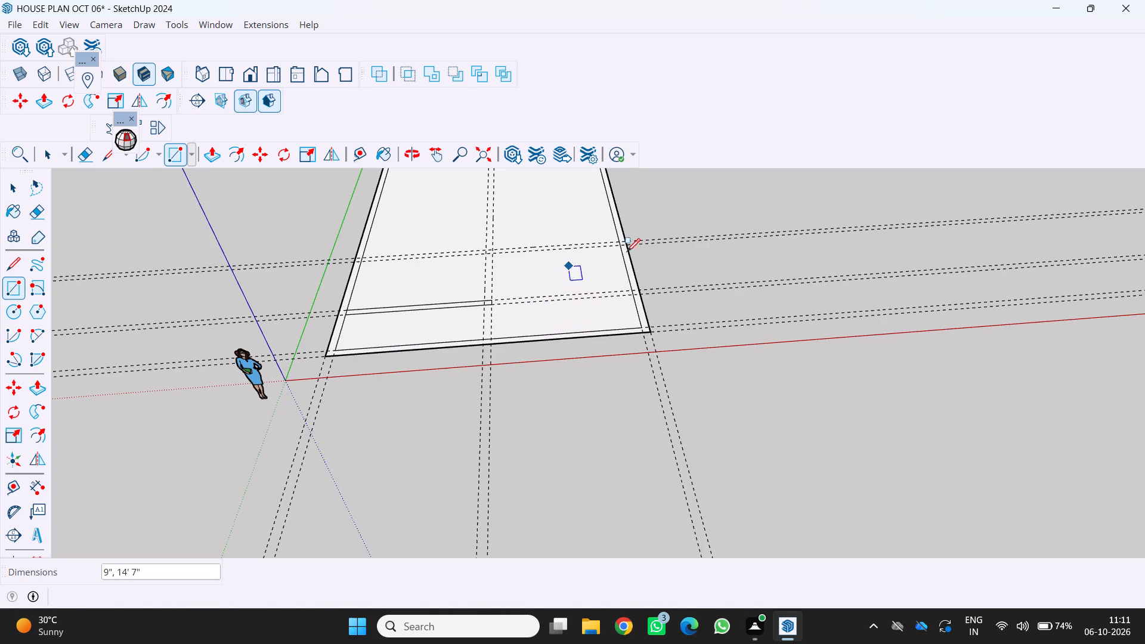
# Draw a 9" by 15'5" partition rectangle on the next cross-wall guides, from the outer wall farthest from the green axis to the lengthwise interior guides.
pyautogui.scroll(4, 636, 244)
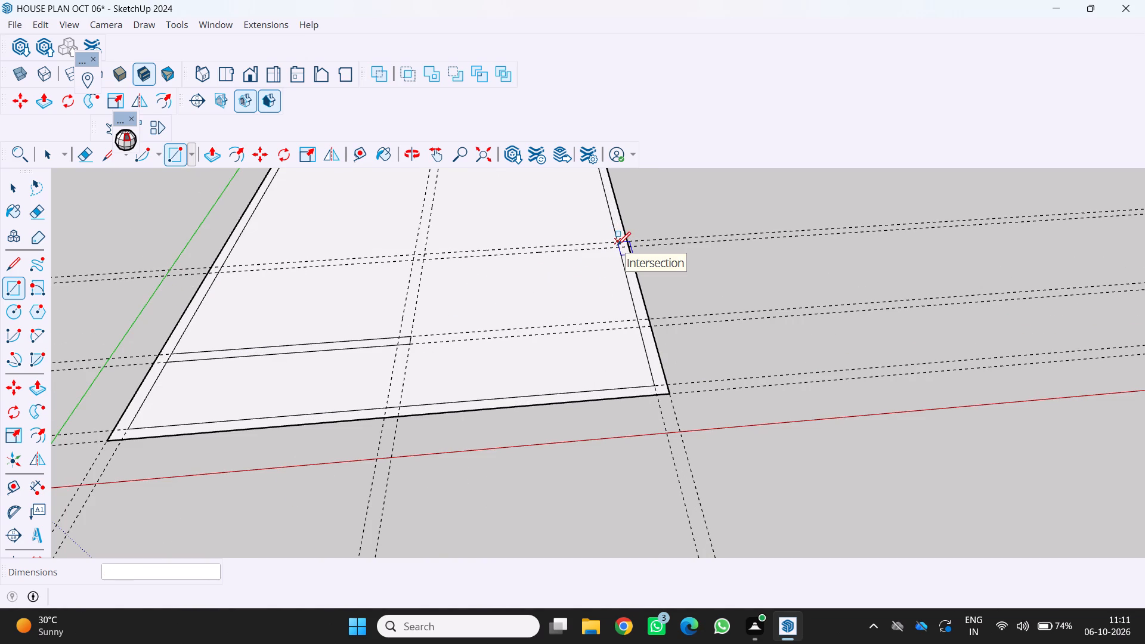
pyautogui.click(617, 244)
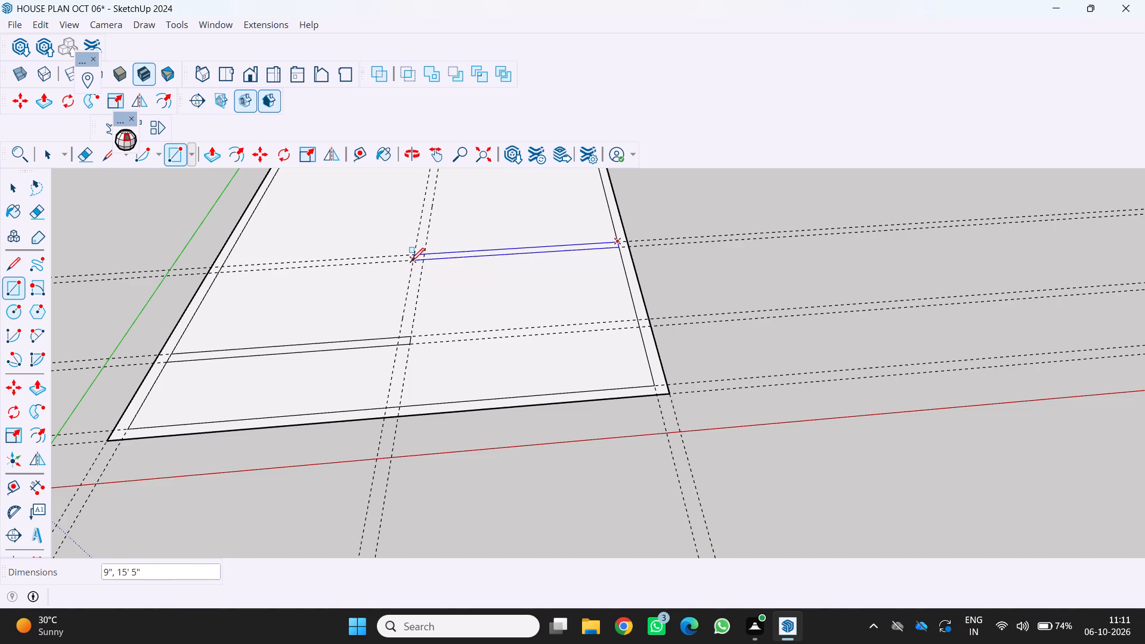
pyautogui.click(410, 261)
pyautogui.press('space')
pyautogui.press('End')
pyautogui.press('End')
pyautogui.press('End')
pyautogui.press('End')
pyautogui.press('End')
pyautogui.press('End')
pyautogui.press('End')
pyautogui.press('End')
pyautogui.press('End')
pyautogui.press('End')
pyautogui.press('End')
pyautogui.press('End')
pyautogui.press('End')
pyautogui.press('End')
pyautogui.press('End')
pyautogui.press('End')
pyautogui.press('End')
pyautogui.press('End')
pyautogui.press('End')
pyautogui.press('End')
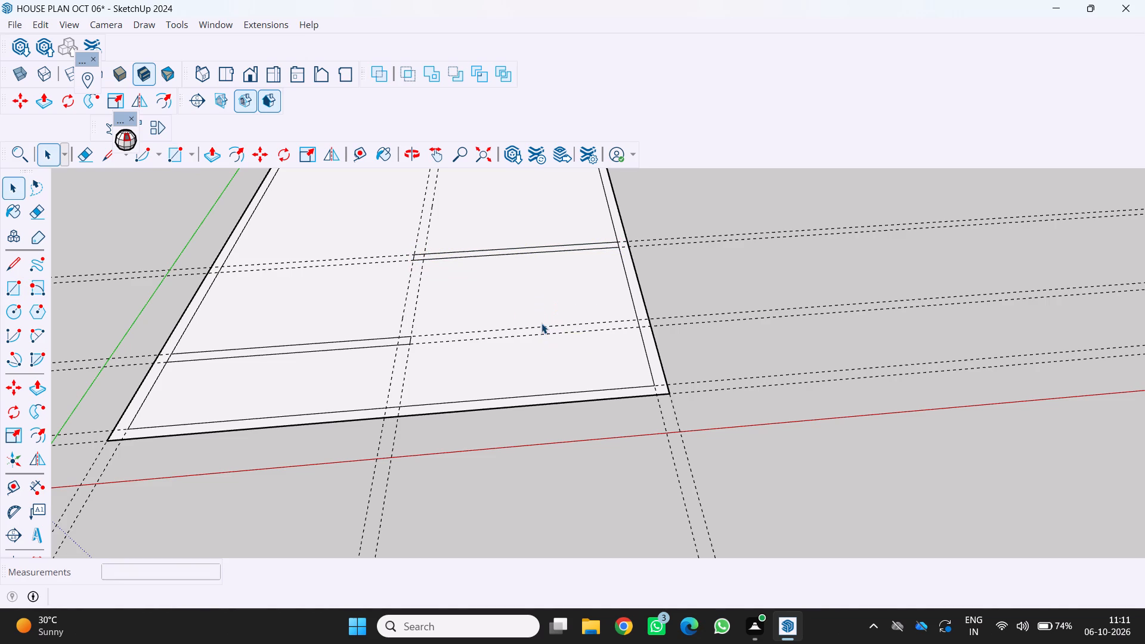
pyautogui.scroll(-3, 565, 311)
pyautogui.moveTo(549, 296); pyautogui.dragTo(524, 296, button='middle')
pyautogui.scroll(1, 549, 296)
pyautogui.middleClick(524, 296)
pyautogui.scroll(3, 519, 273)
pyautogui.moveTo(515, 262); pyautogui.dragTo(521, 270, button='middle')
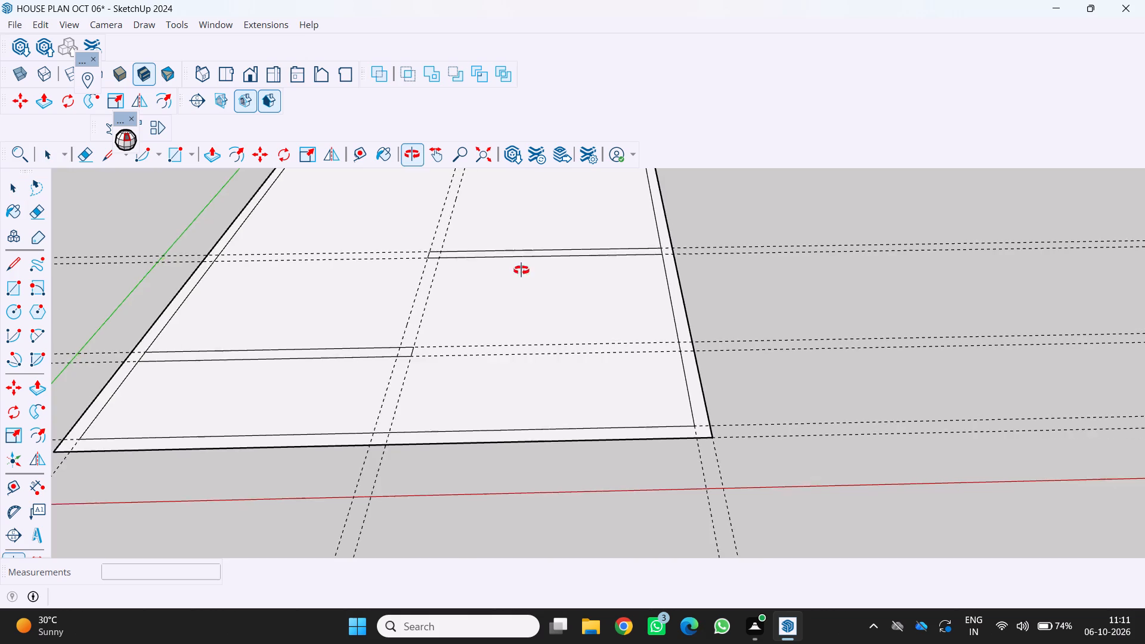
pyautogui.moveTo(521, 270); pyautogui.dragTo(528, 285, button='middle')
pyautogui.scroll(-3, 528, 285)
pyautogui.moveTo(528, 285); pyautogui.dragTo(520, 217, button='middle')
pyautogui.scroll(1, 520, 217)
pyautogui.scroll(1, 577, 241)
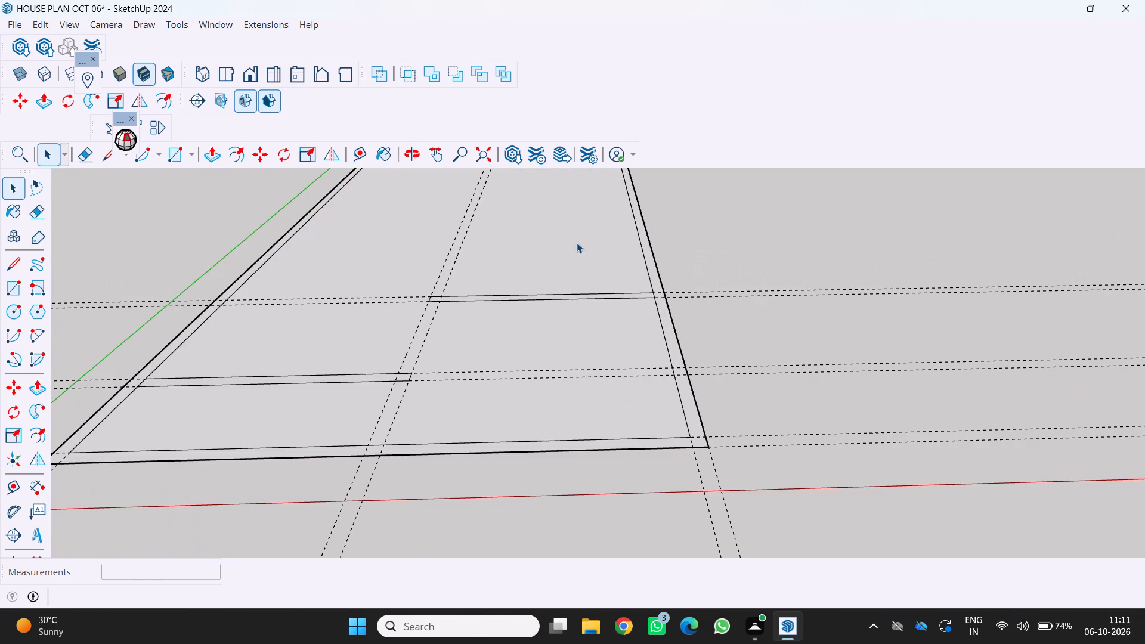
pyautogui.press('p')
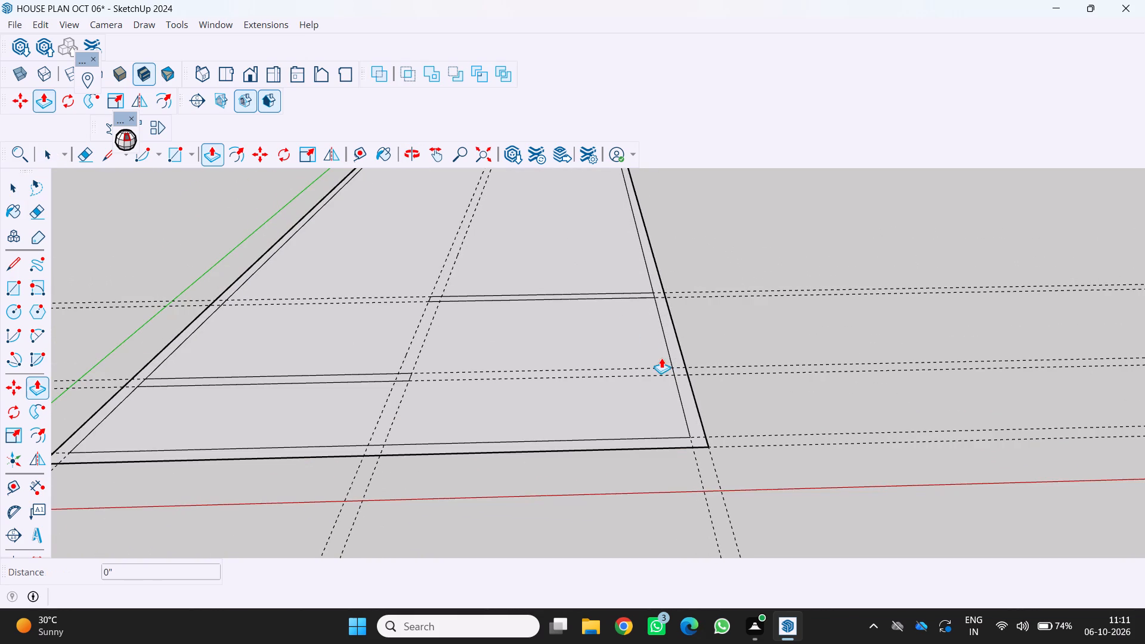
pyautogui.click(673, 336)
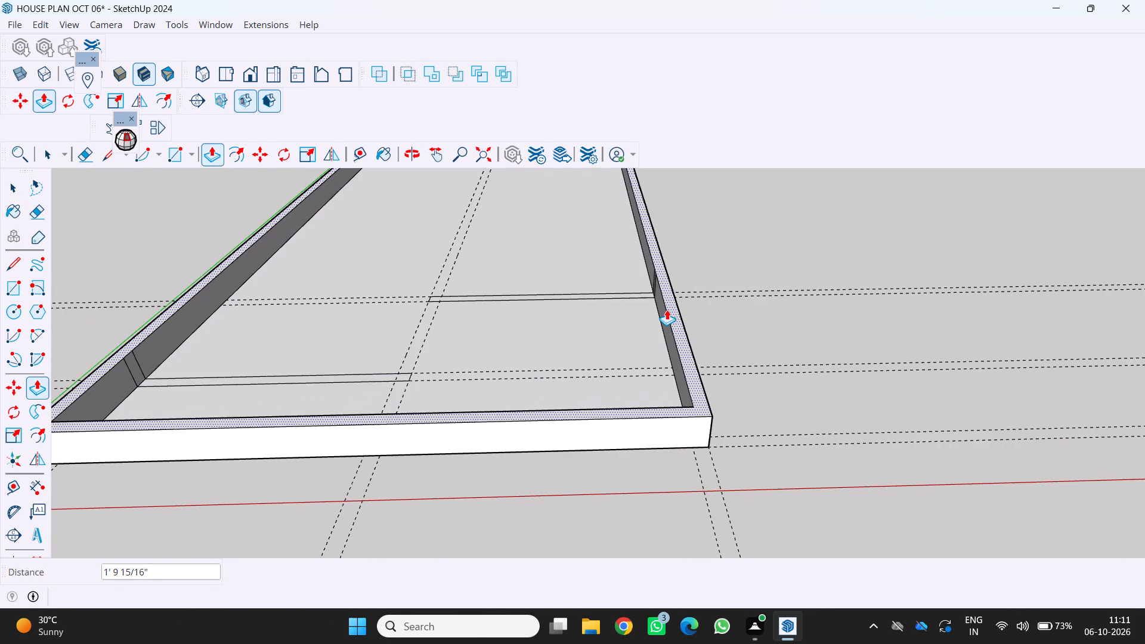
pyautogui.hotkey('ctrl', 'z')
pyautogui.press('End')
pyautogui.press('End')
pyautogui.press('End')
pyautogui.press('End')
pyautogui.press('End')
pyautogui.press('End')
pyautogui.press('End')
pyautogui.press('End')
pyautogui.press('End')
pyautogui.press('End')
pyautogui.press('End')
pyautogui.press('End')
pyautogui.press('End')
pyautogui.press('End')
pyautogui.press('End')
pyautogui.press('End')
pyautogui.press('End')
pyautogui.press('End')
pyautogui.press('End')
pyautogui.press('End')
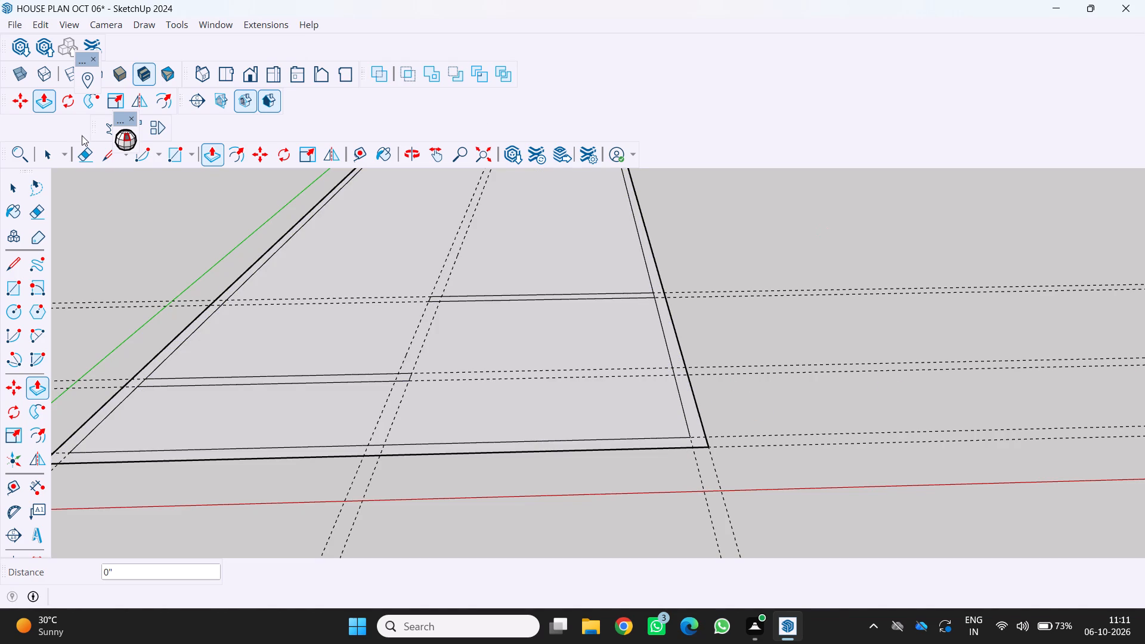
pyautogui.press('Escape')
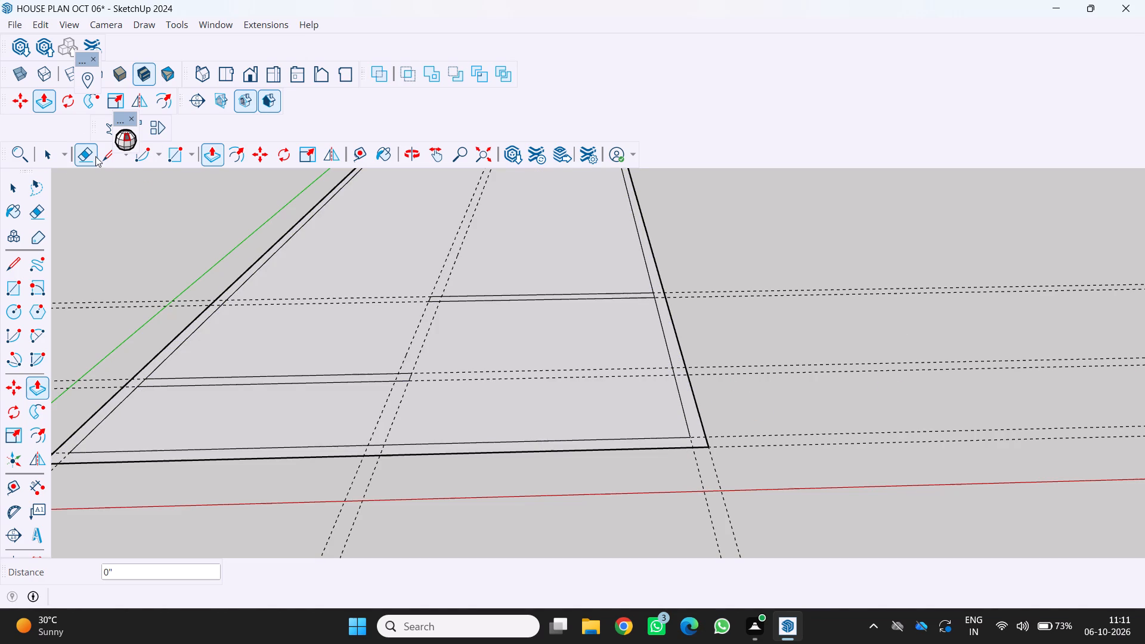
# Draw a 9" line across the outer wall strip farthest from the green axis, from the inner corner nearest the red axis to the outer edge.
pyautogui.click(104, 153)
pyautogui.scroll(3, 700, 423)
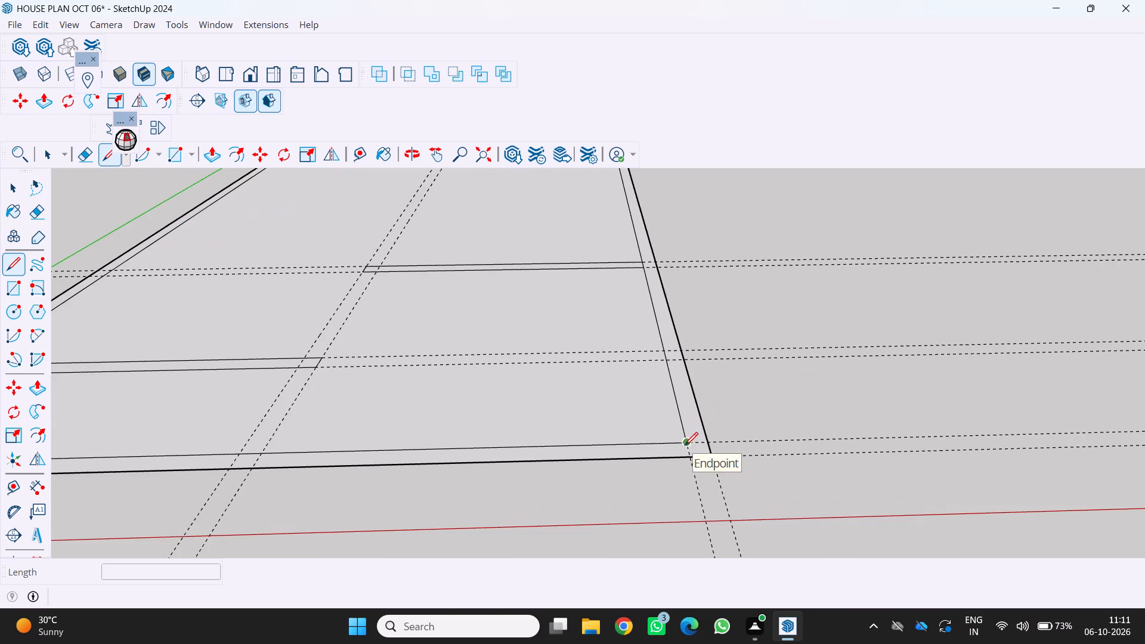
pyautogui.click(685, 445)
pyautogui.click(704, 443)
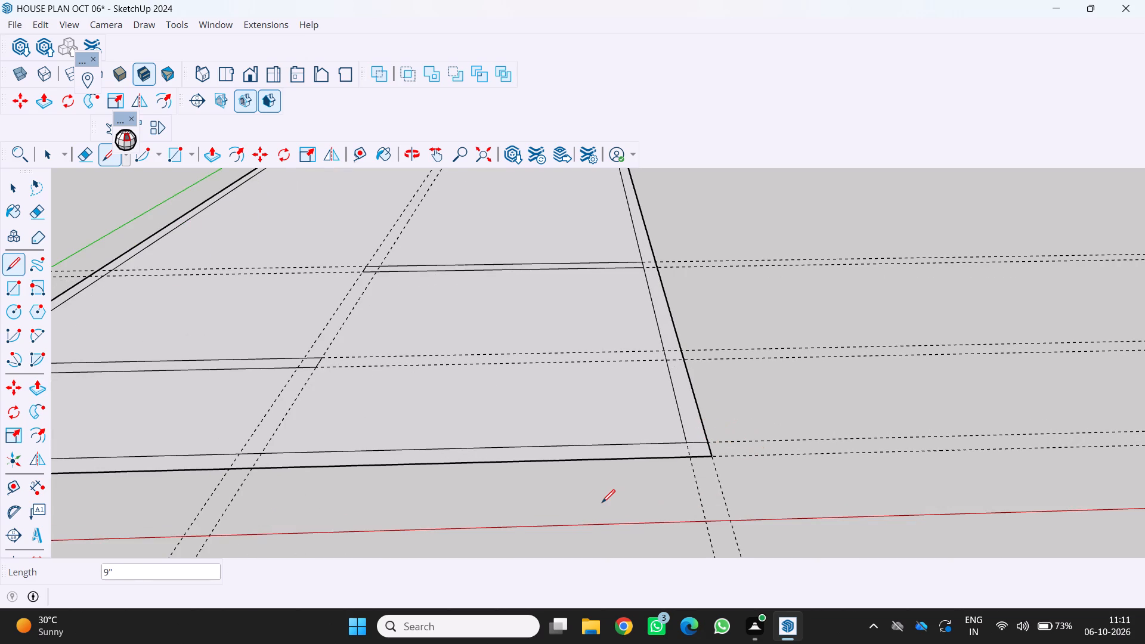
pyautogui.press('space')
pyautogui.press('End')
pyautogui.press('End')
pyautogui.press('End')
pyautogui.press('End')
pyautogui.press('End')
pyautogui.press('End')
pyautogui.press('End')
pyautogui.press('End')
pyautogui.press('End')
pyautogui.press('End')
pyautogui.press('End')
pyautogui.press('End')
pyautogui.press('End')
pyautogui.press('End')
pyautogui.press('End')
pyautogui.press('End')
pyautogui.press('End')
pyautogui.press('End')
pyautogui.press('End')
pyautogui.press('End')
# Draw a 9" line across the green-axis-side wall strip, from the inner corner nearest the red axis to the outer edge.
pyautogui.scroll(-9, 553, 484)
pyautogui.scroll(5, 96, 482)
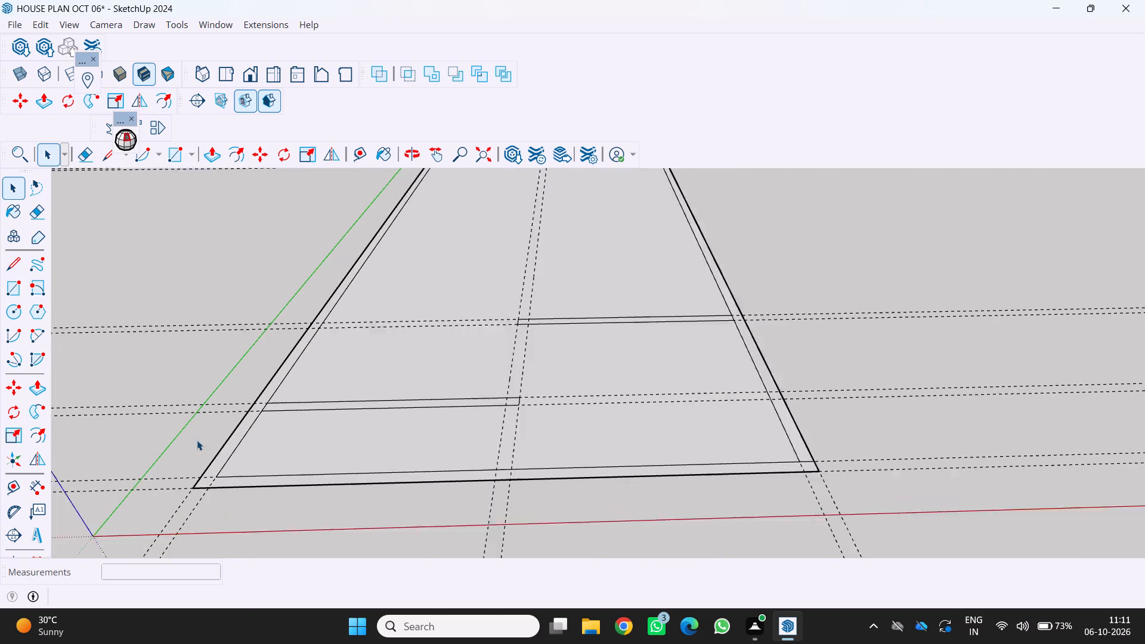
pyautogui.scroll(1, 197, 440)
pyautogui.press('l')
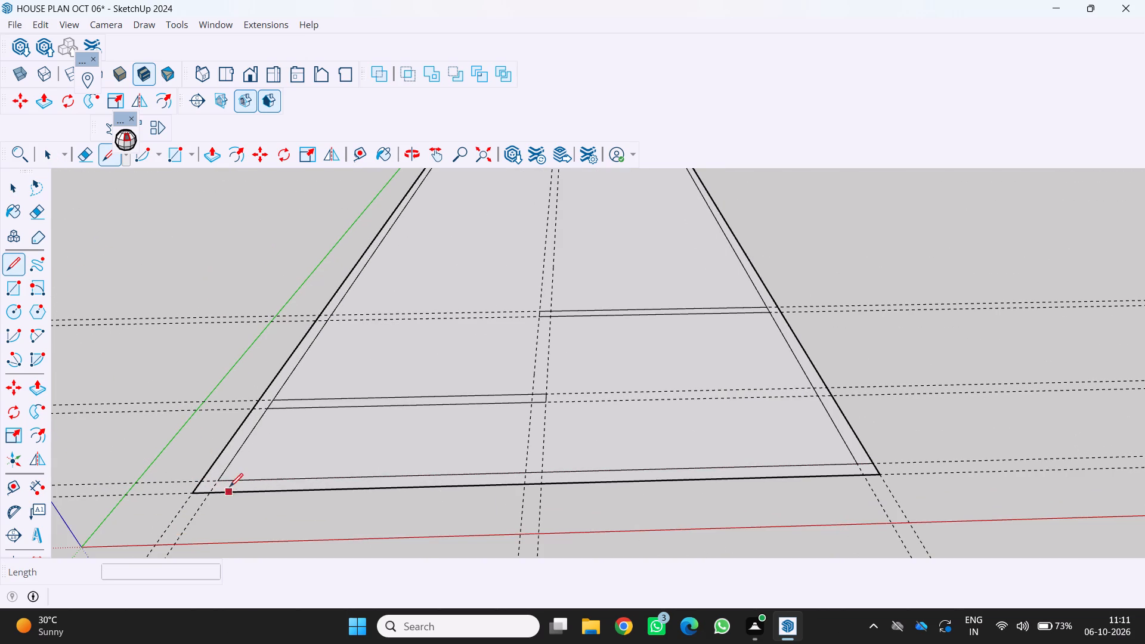
pyautogui.click(215, 482)
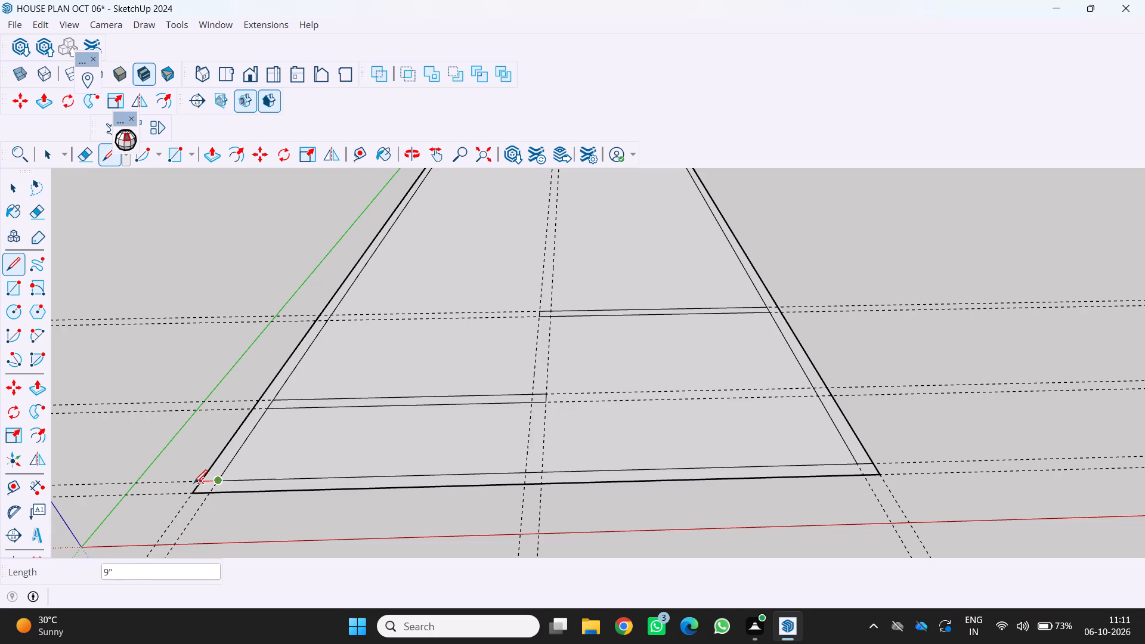
pyautogui.click(194, 483)
pyautogui.press('space')
pyautogui.press('End')
pyautogui.press('End')
pyautogui.press('End')
pyautogui.press('End')
pyautogui.press('End')
pyautogui.press('End')
pyautogui.press('End')
pyautogui.press('End')
pyautogui.press('End')
pyautogui.press('End')
pyautogui.press('End')
pyautogui.press('End')
pyautogui.press('End')
pyautogui.press('End')
pyautogui.press('End')
pyautogui.press('End')
pyautogui.press('End')
pyautogui.press('End')
pyautogui.press('End')
pyautogui.press('End')
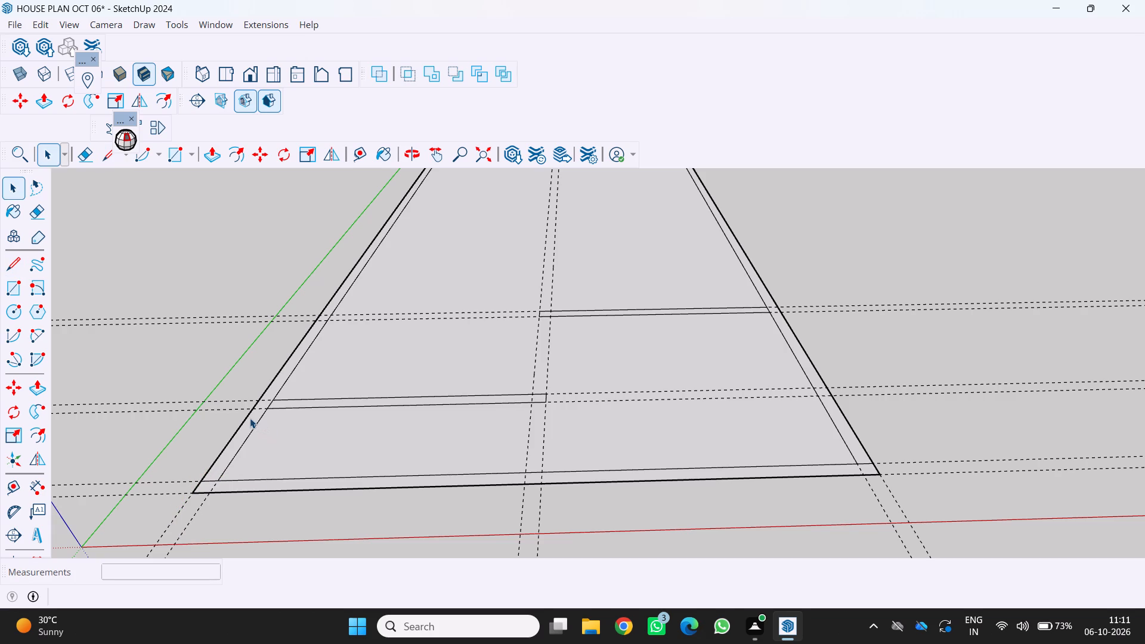
# Push/Pull the U-shaped outer wall face up 10', leaving out the strip along the red axis.
pyautogui.press('p')
pyautogui.click(263, 406)
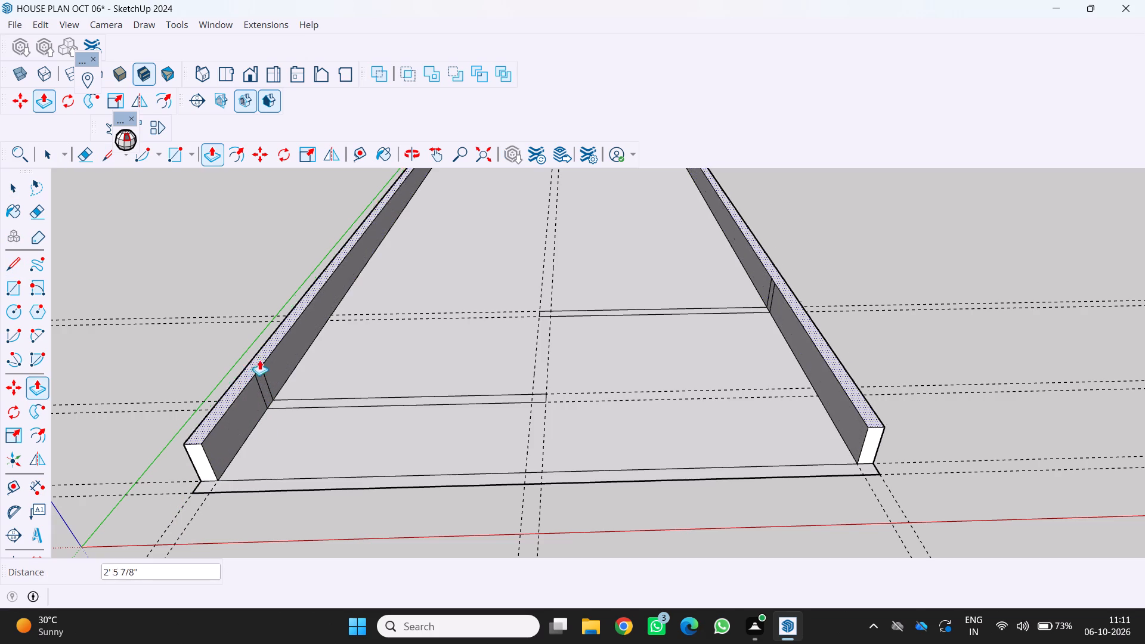
pyautogui.scroll(-11, 261, 342)
pyautogui.moveTo(261, 342); pyautogui.dragTo(286, 298, button='middle')
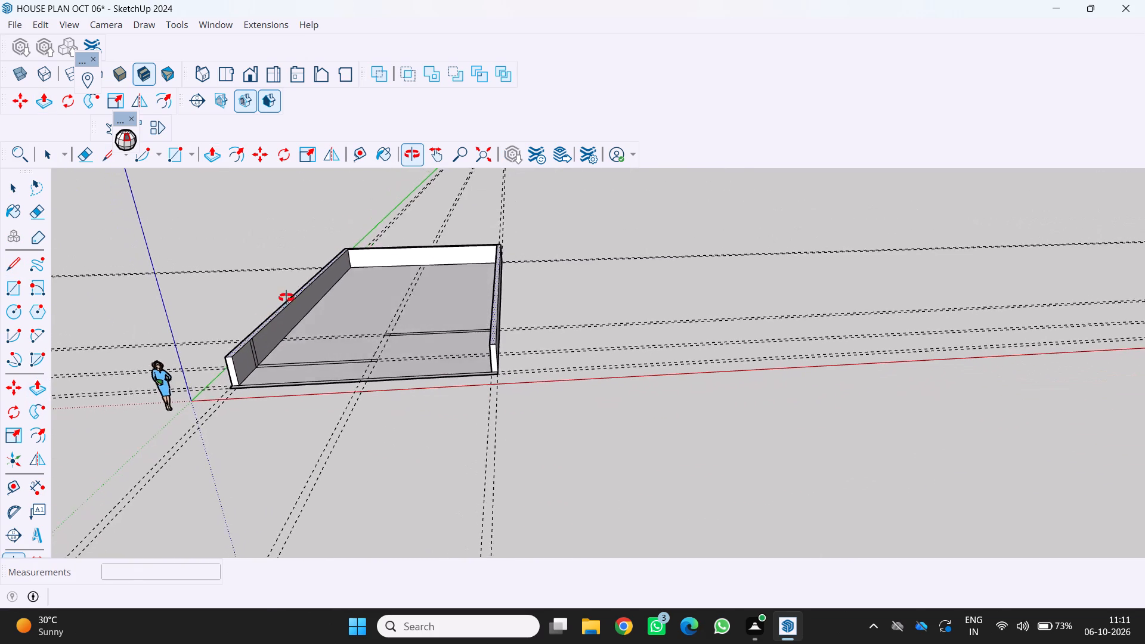
pyautogui.moveTo(286, 298); pyautogui.dragTo(287, 296, button='middle')
pyautogui.write("10'")
pyautogui.press('Return')
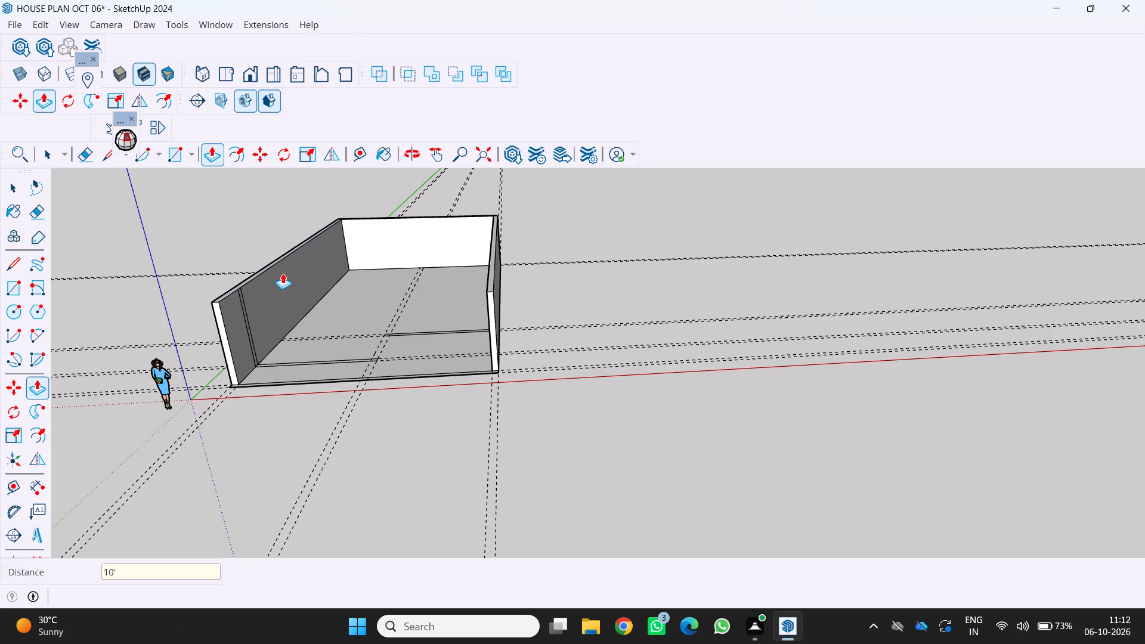
pyautogui.scroll(-4, 283, 273)
pyautogui.moveTo(274, 338); pyautogui.dragTo(331, 249, button='middle')
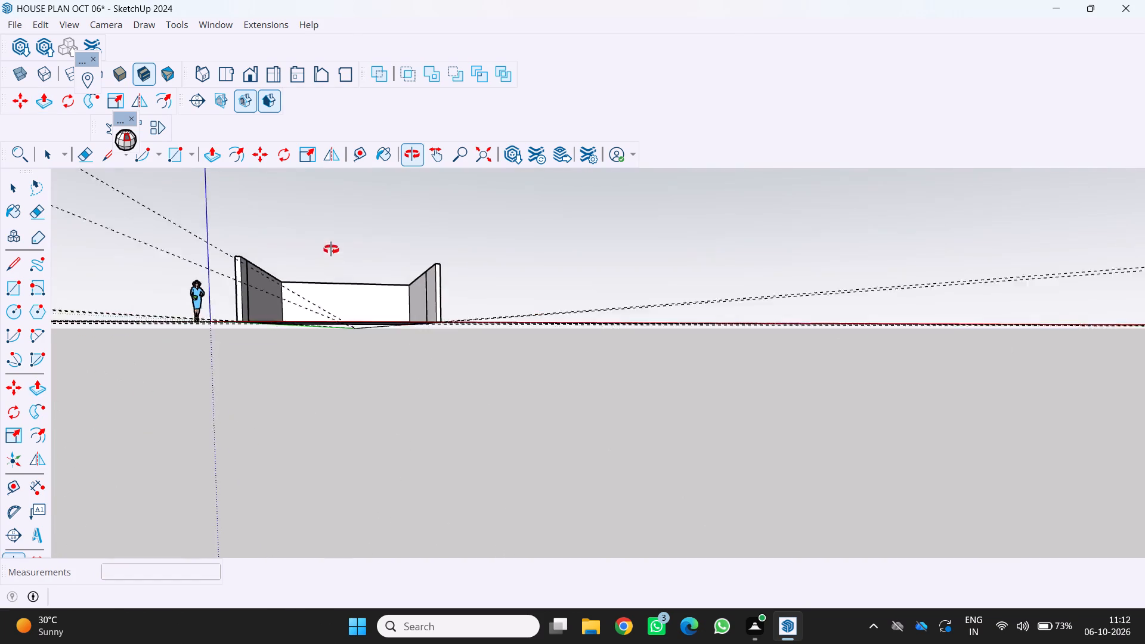
pyautogui.moveTo(331, 249); pyautogui.dragTo(330, 246, button='middle')
pyautogui.scroll(3, 253, 374)
pyautogui.moveTo(285, 338); pyautogui.dragTo(263, 429, button='middle')
pyautogui.middleClick(263, 429)
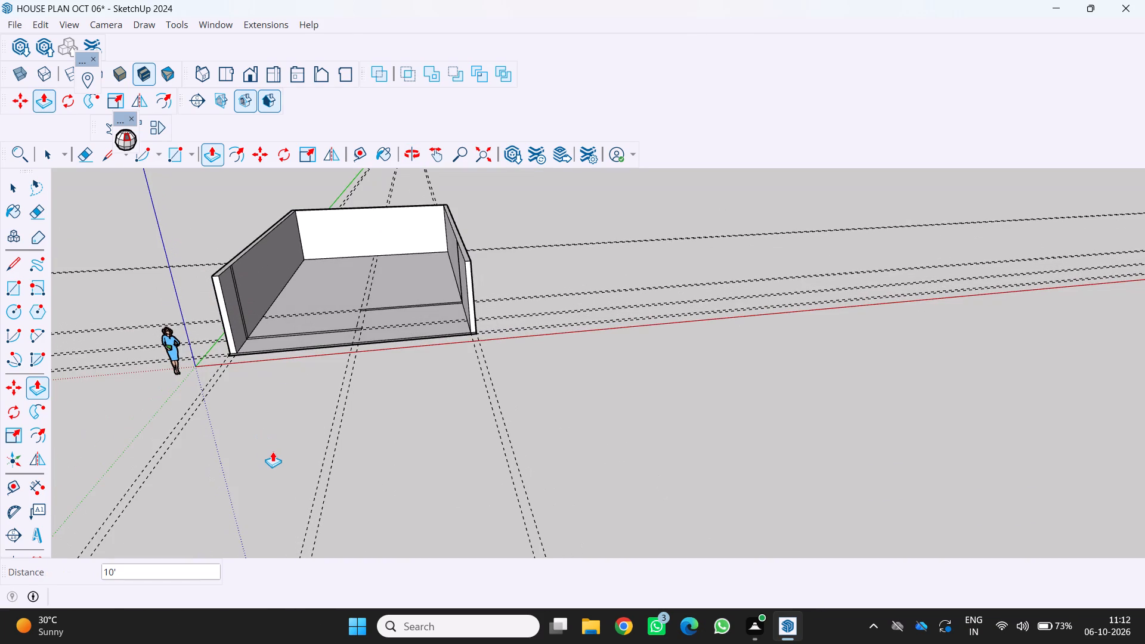
pyautogui.press('space')
pyautogui.press('End')
pyautogui.press('End')
pyautogui.press('End')
pyautogui.press('End')
pyautogui.press('End')
pyautogui.press('End')
pyautogui.press('End')
pyautogui.press('End')
pyautogui.press('End')
pyautogui.press('End')
pyautogui.press('End')
pyautogui.press('End')
pyautogui.press('End')
pyautogui.press('End')
pyautogui.press('End')
pyautogui.press('End')
pyautogui.press('End')
pyautogui.press('End')
pyautogui.press('End')
pyautogui.press('End')
# Push/Pull the narrow strip on the green-axis-side wall's inner face 14'7" across to the partition outline's end at the lengthwise guides.
pyautogui.scroll(2, 257, 310)
pyautogui.moveTo(268, 305); pyautogui.dragTo(256, 324, button='middle')
pyautogui.scroll(1, 268, 305)
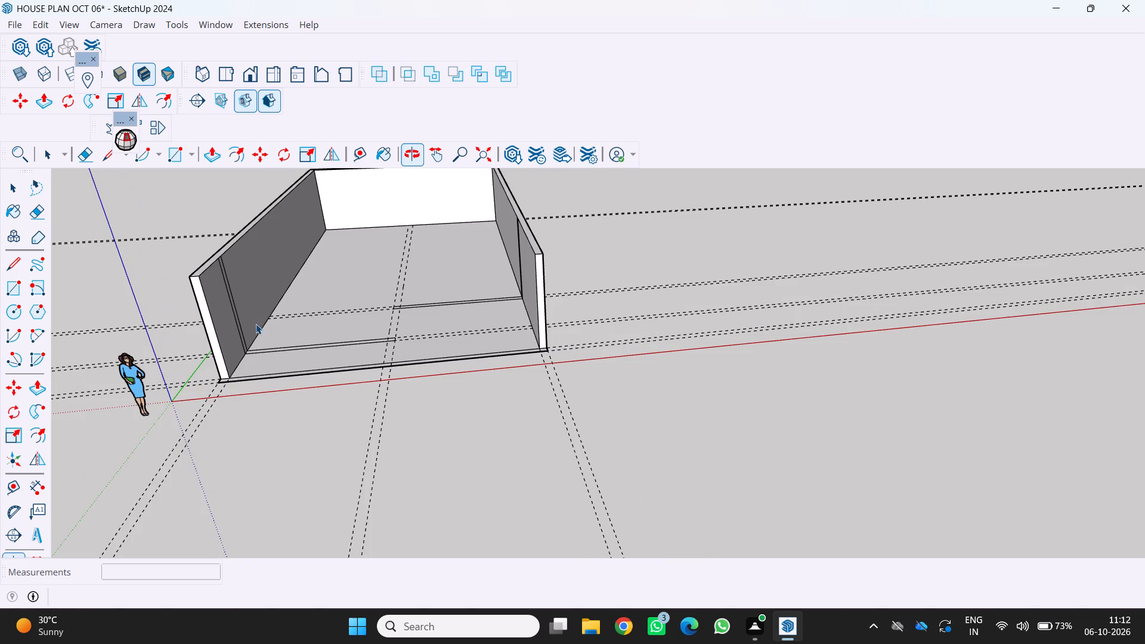
pyautogui.scroll(6, 253, 321)
pyautogui.moveTo(213, 309); pyautogui.dragTo(202, 302, button='middle')
pyautogui.scroll(3, 231, 277)
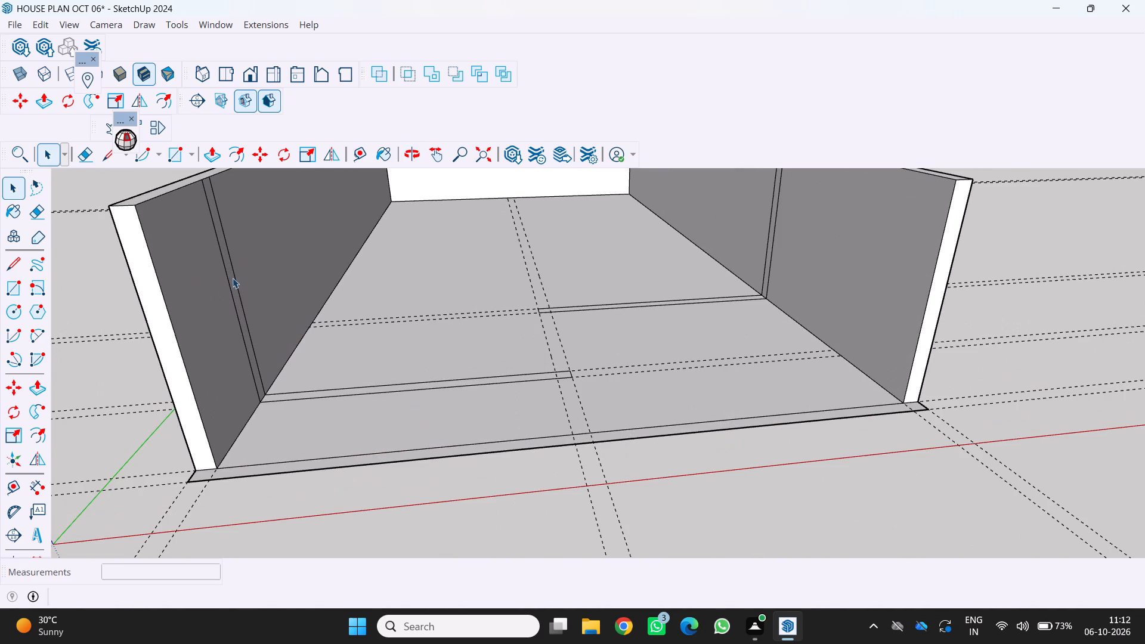
pyautogui.press('p')
pyautogui.scroll(3, 232, 277)
pyautogui.click(233, 275)
pyautogui.scroll(-5, 270, 291)
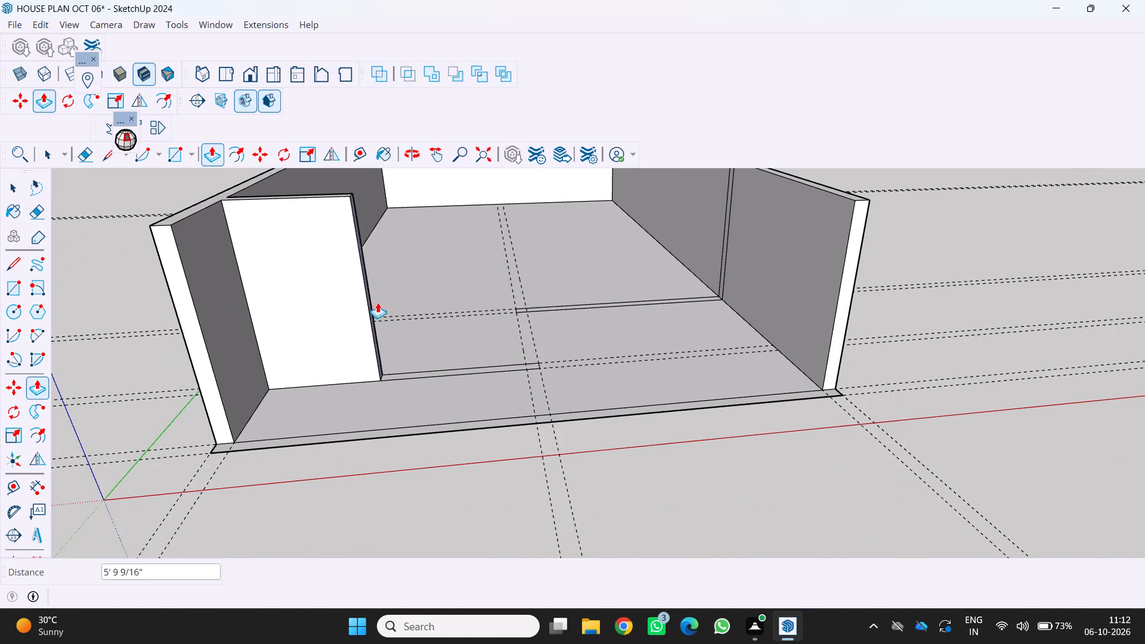
pyautogui.click(546, 328)
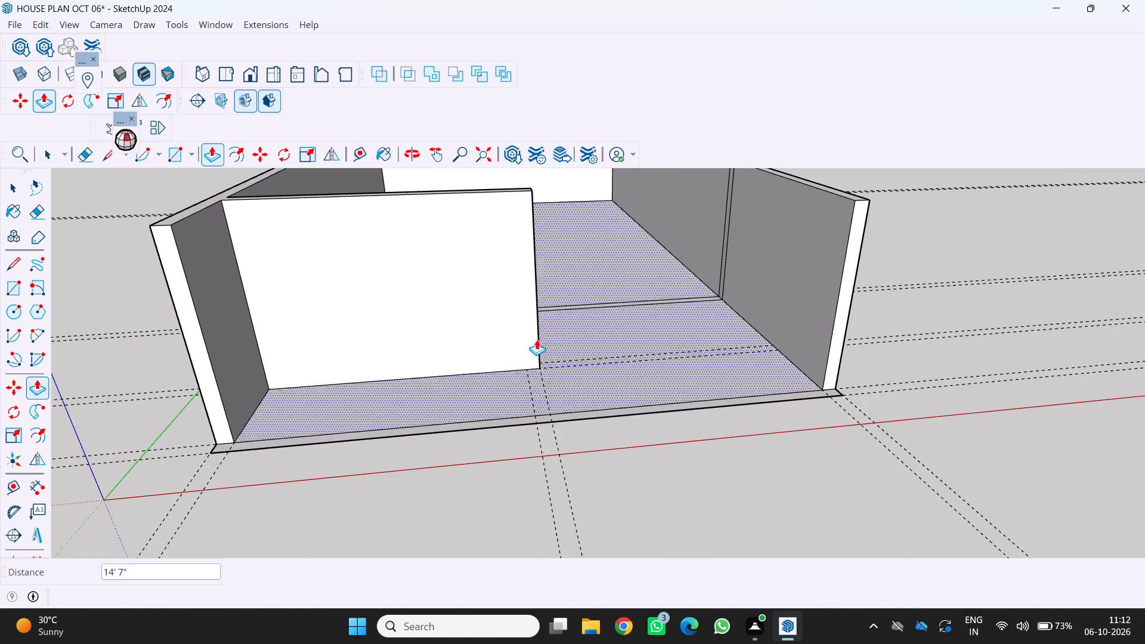
# Push/Pull the narrow strip on the opposite wall's inner face about 15'4" along the second partition outline toward the lengthwise guides.
pyautogui.scroll(-5, 582, 271)
pyautogui.moveTo(581, 271); pyautogui.dragTo(531, 286, button='middle')
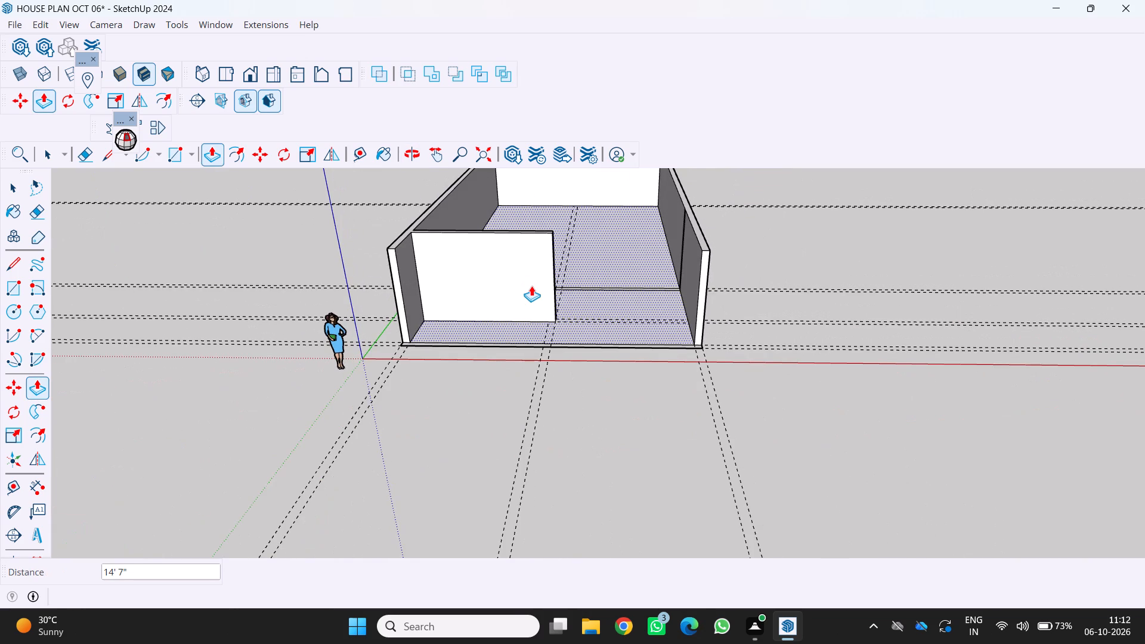
pyautogui.scroll(5, 560, 283)
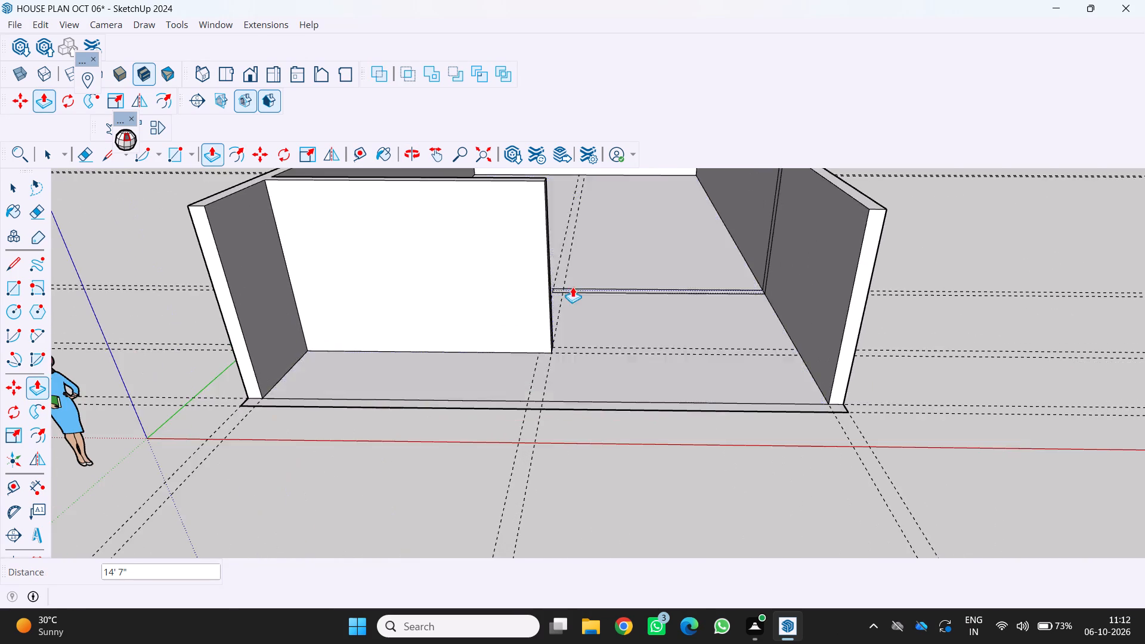
pyautogui.moveTo(615, 280); pyautogui.dragTo(601, 348, button='middle')
pyautogui.scroll(1, 615, 280)
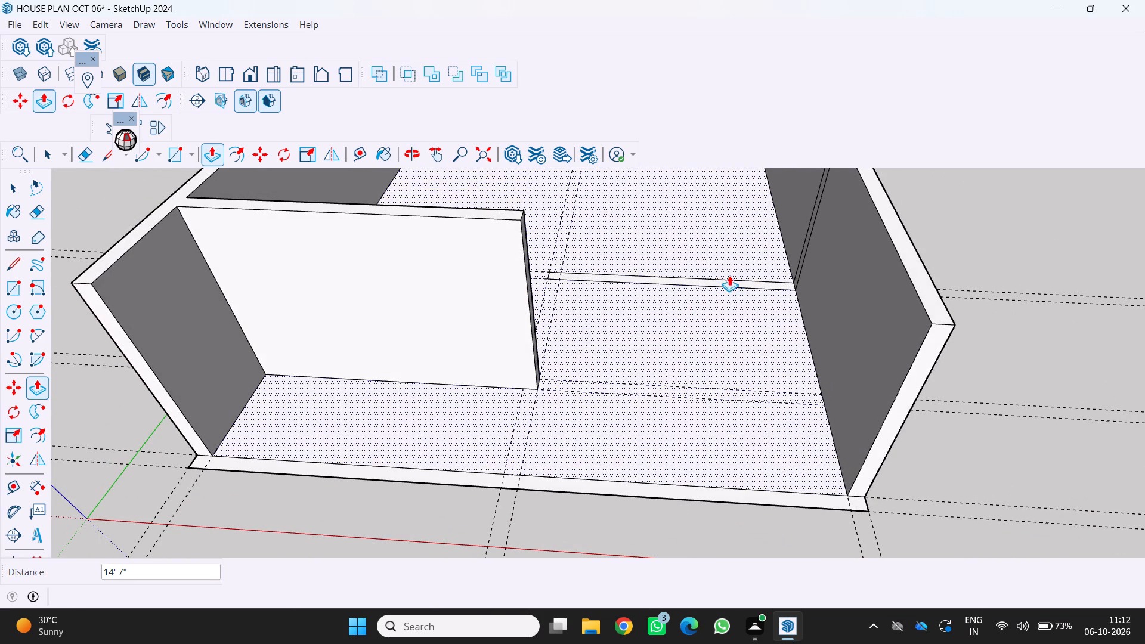
pyautogui.press('r')
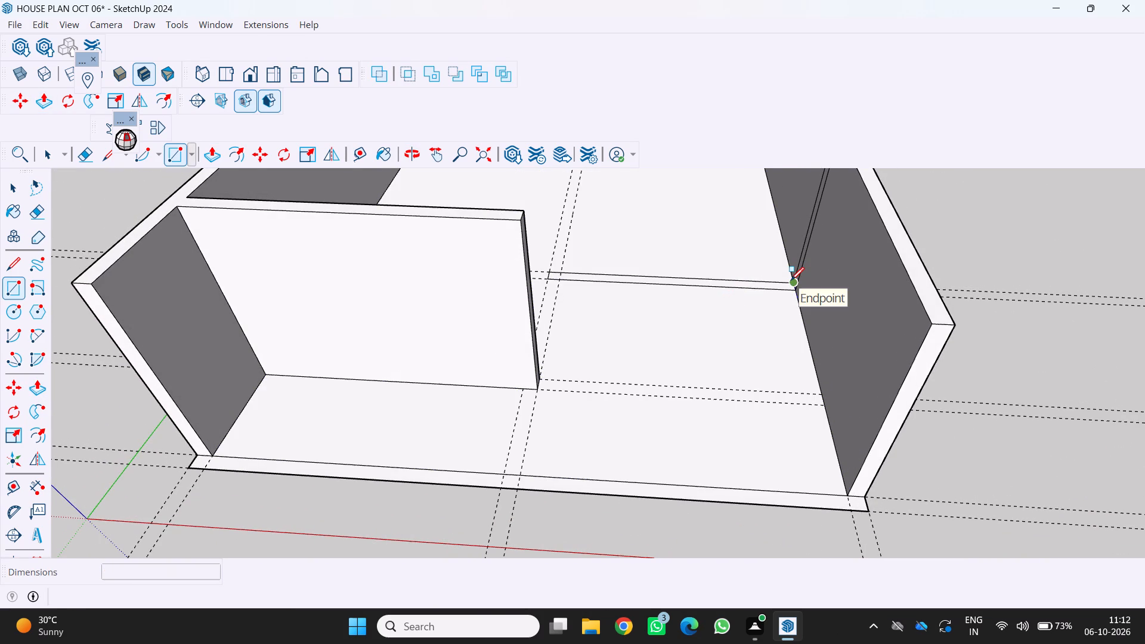
pyautogui.scroll(3, 791, 280)
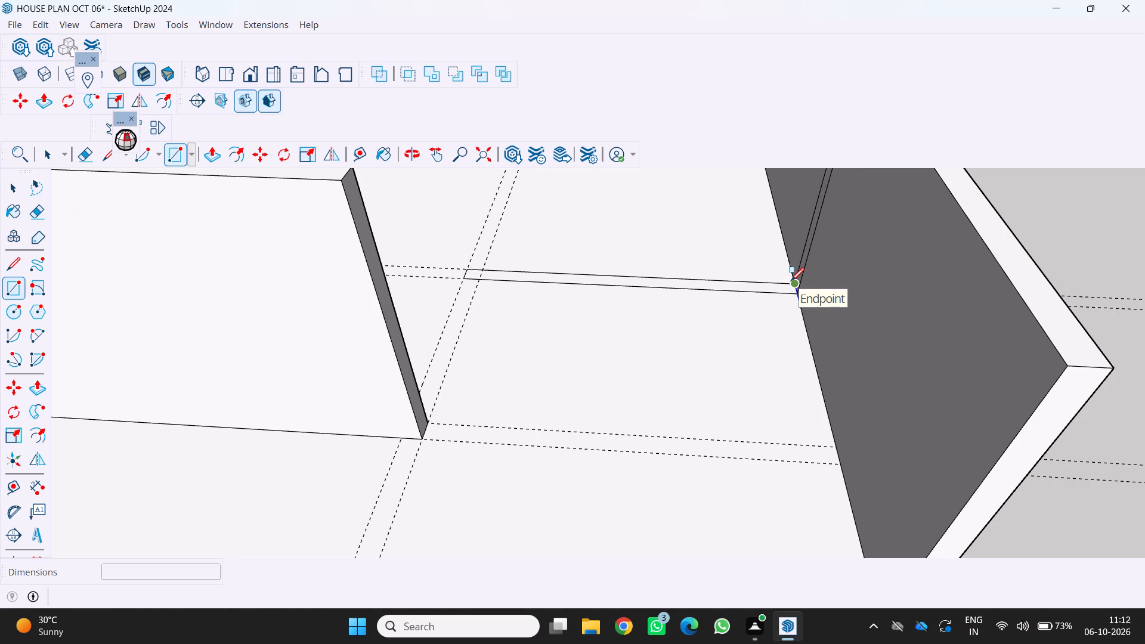
pyautogui.press('p')
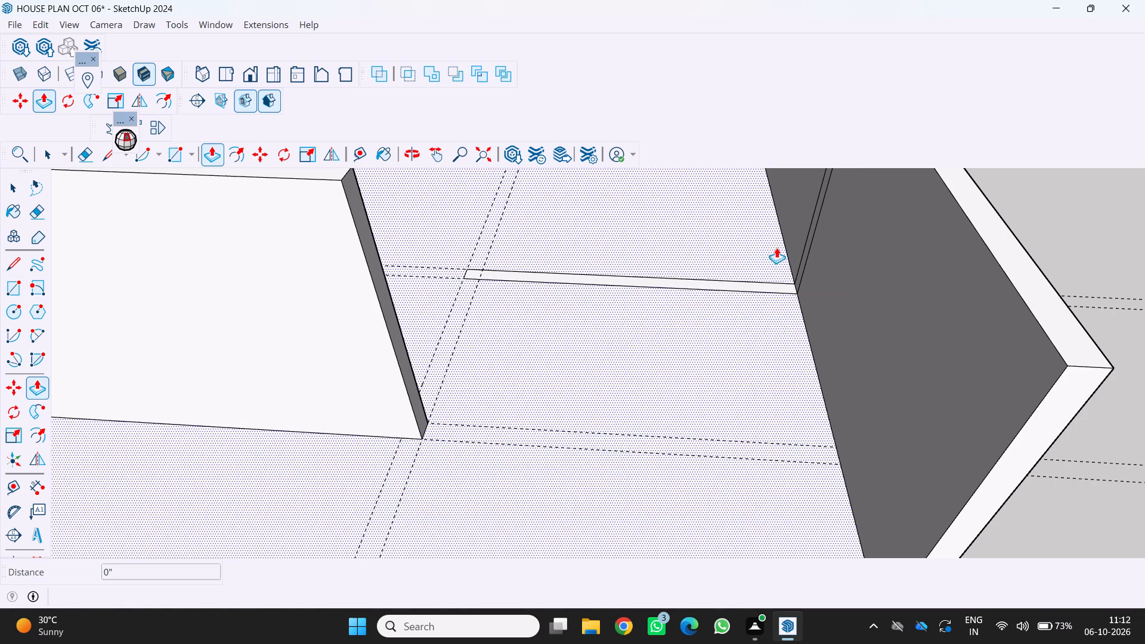
pyautogui.scroll(7, 812, 244)
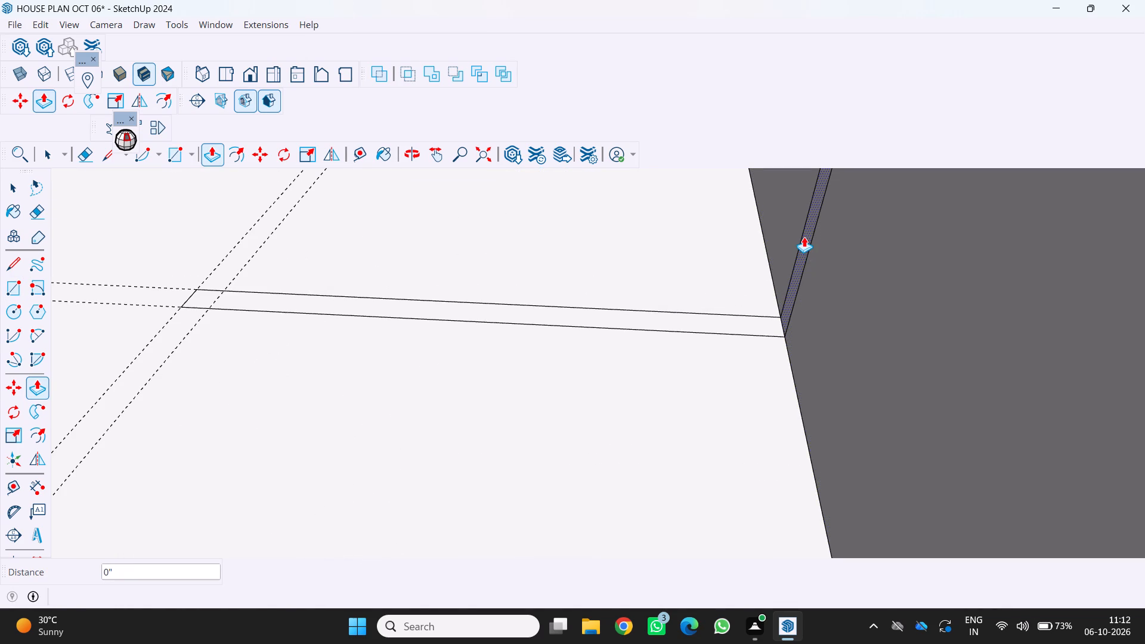
pyautogui.click(804, 237)
pyautogui.scroll(-10, 587, 277)
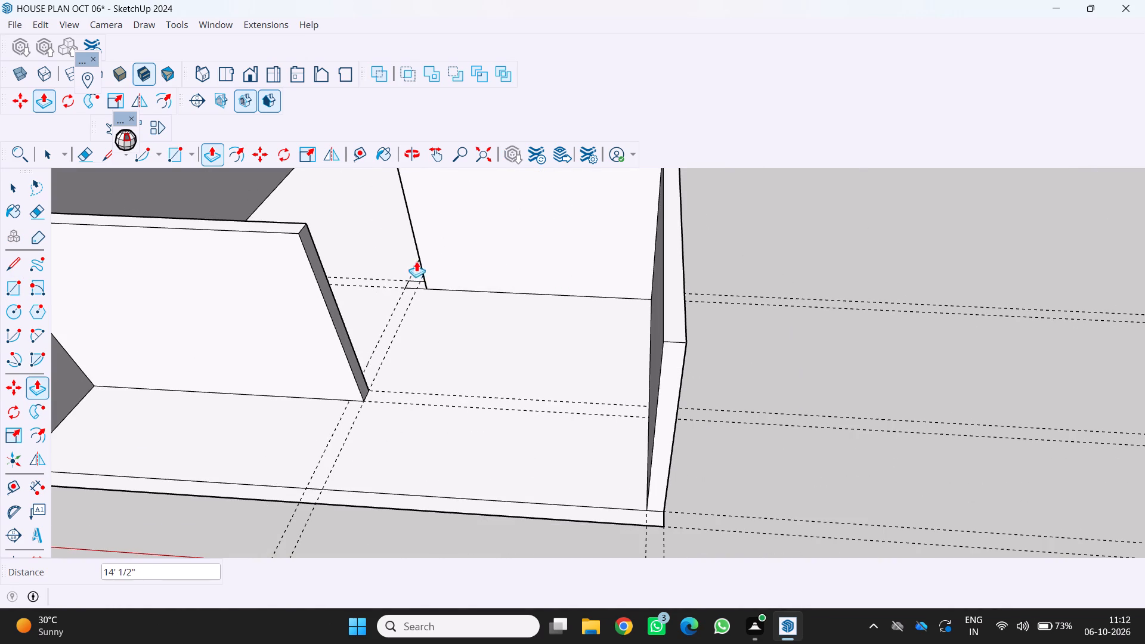
pyautogui.click(400, 258)
# Examine the raised outer walls and the two partitions from several angles.
pyautogui.scroll(-3, 460, 389)
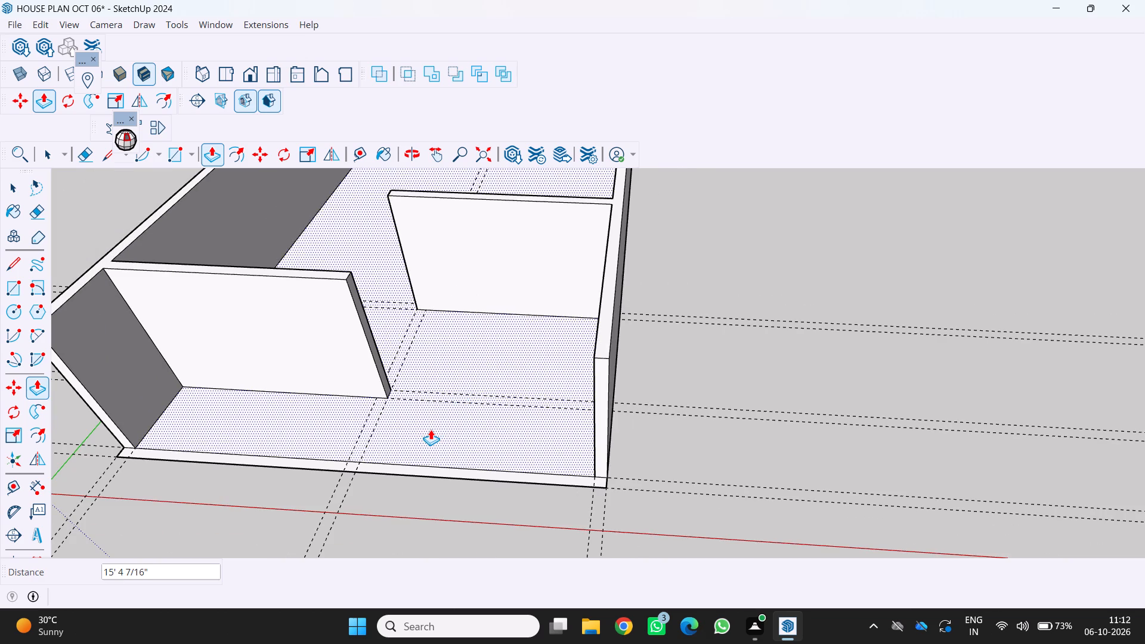
pyautogui.scroll(-2, 431, 429)
pyautogui.moveTo(431, 429); pyautogui.dragTo(478, 313, button='middle')
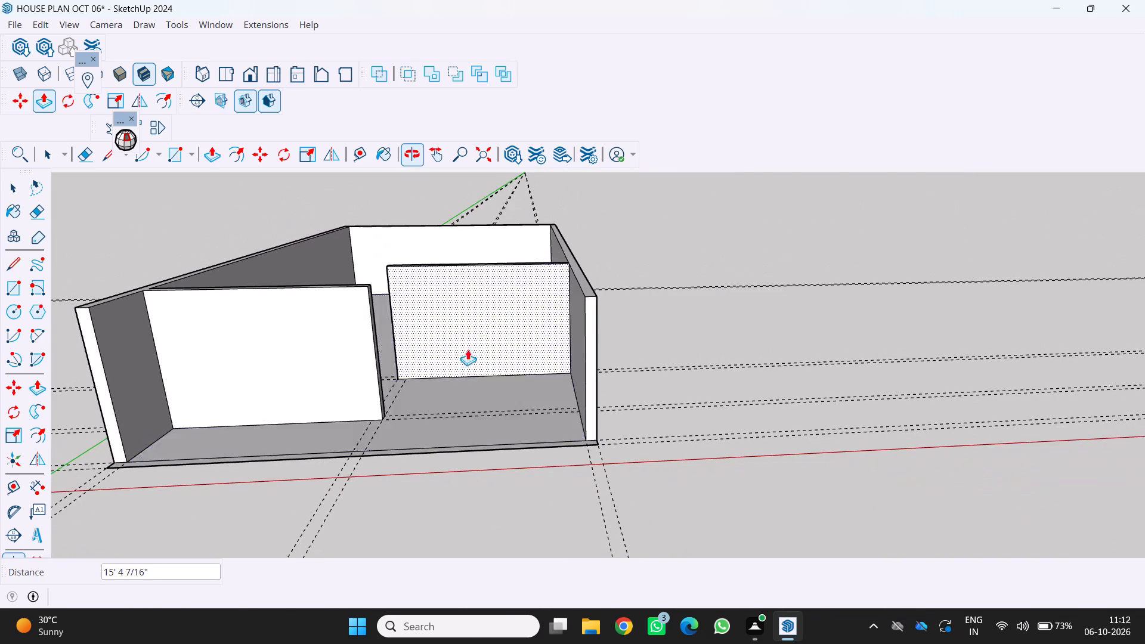
pyautogui.scroll(-3, 465, 357)
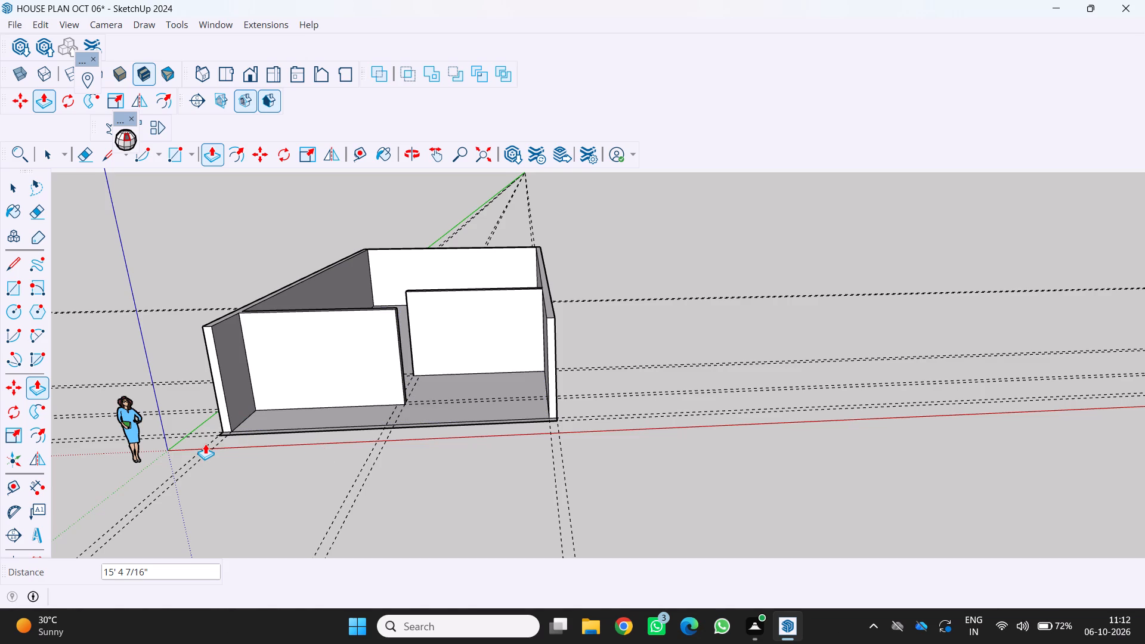
pyautogui.scroll(-2, 292, 414)
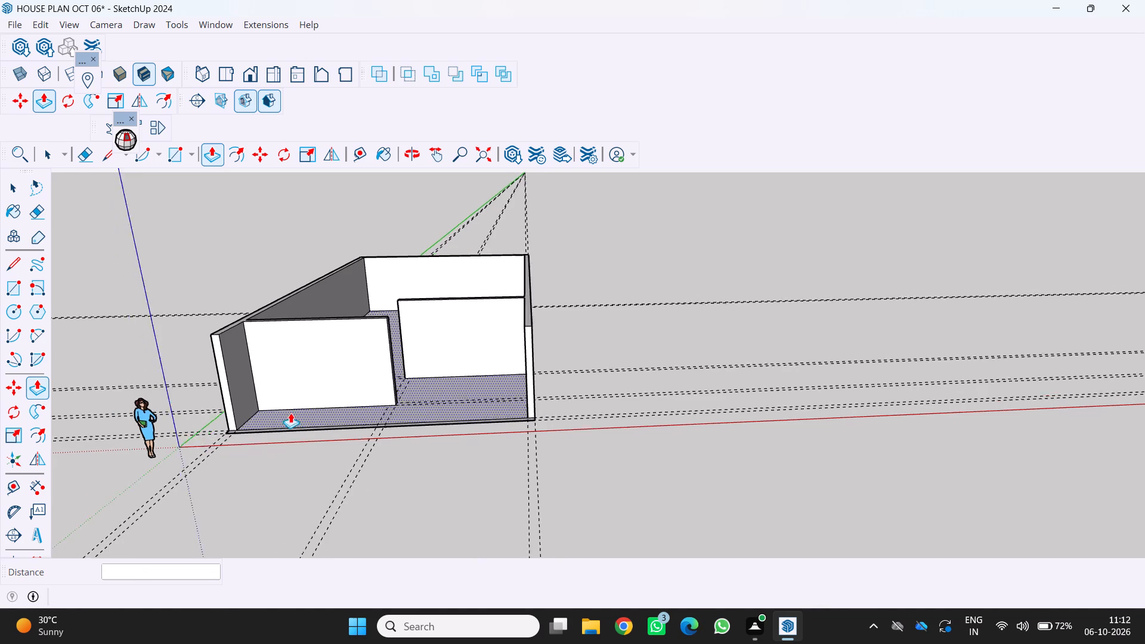
pyautogui.scroll(-1, 290, 413)
pyautogui.moveTo(283, 388); pyautogui.dragTo(351, 441, button='middle')
pyautogui.scroll(-2, 403, 491)
pyautogui.moveTo(403, 491); pyautogui.dragTo(366, 400, button='middle')
pyautogui.middleClick(366, 400)
pyautogui.scroll(3, 362, 429)
pyautogui.moveTo(348, 439); pyautogui.dragTo(301, 465, button='middle')
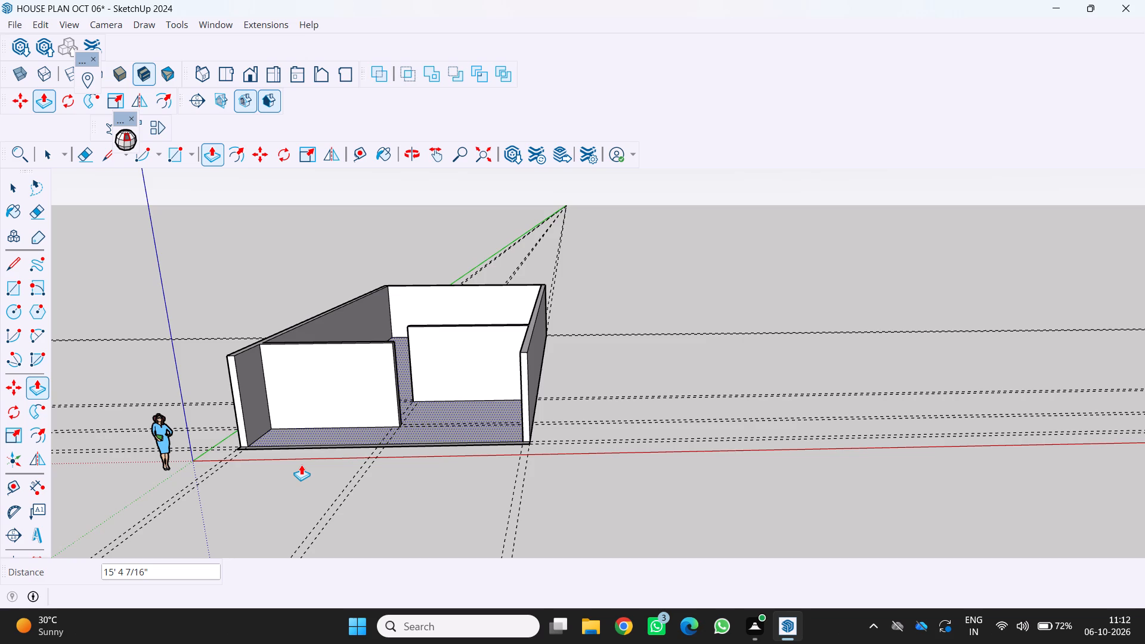
# Push/Pull the end face of the green-axis-side outer wall back 5'5" until it meets the nearer partition.
pyautogui.click(235, 389)
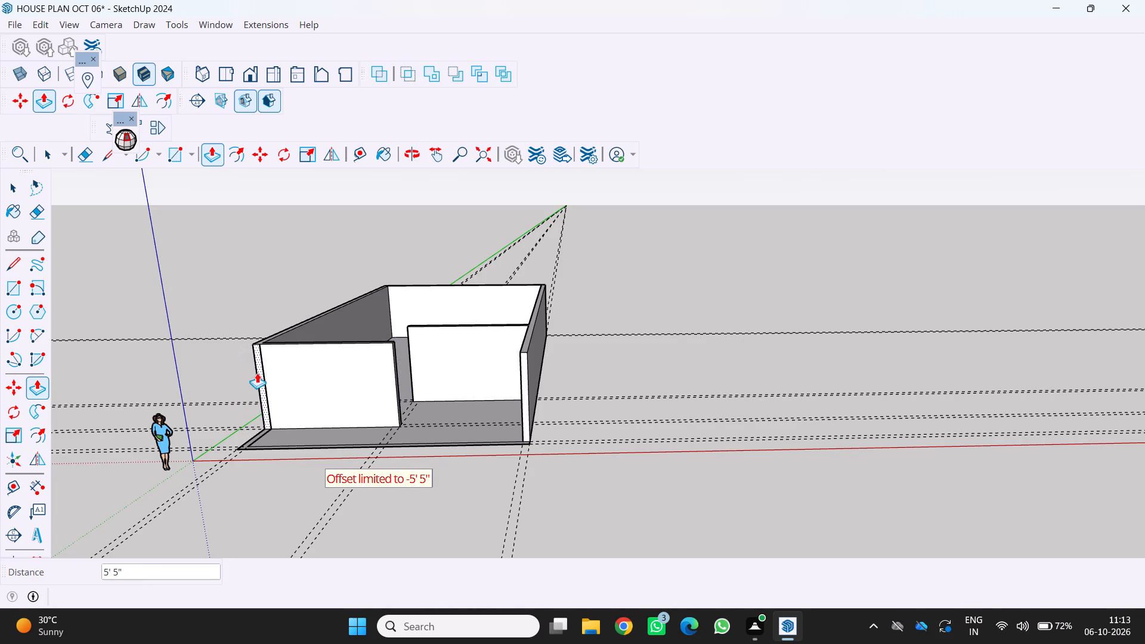
pyautogui.click(258, 372)
# Push/Pull the end face of the opposite outer wall back 15' until it meets the second partition.
pyautogui.moveTo(294, 426); pyautogui.dragTo(320, 442, button='middle')
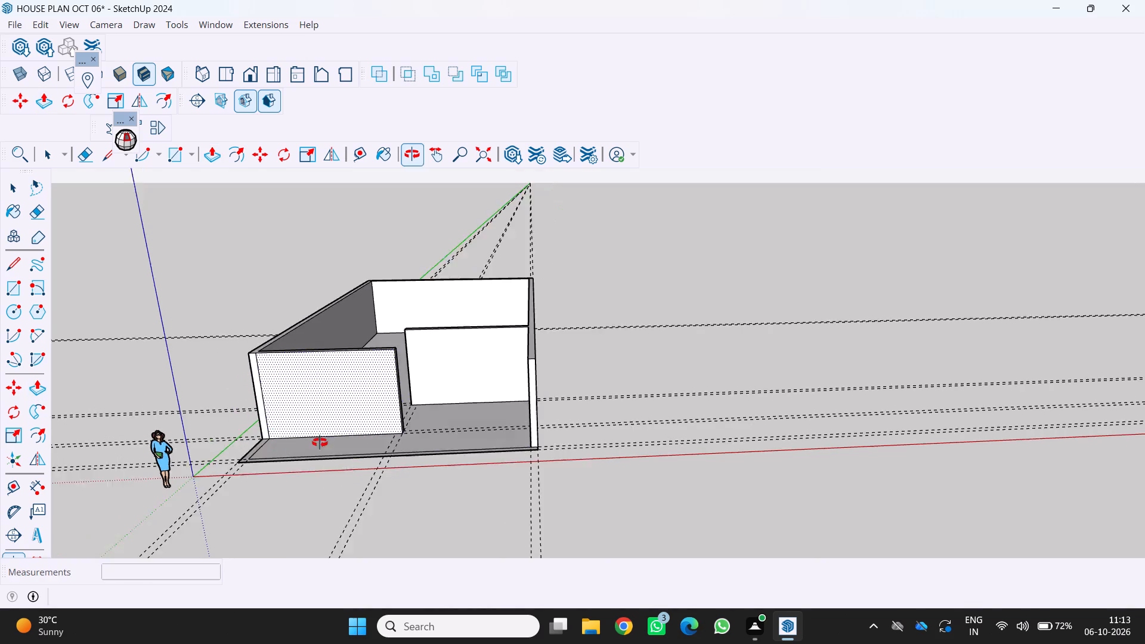
pyautogui.moveTo(320, 442); pyautogui.dragTo(359, 479, button='middle')
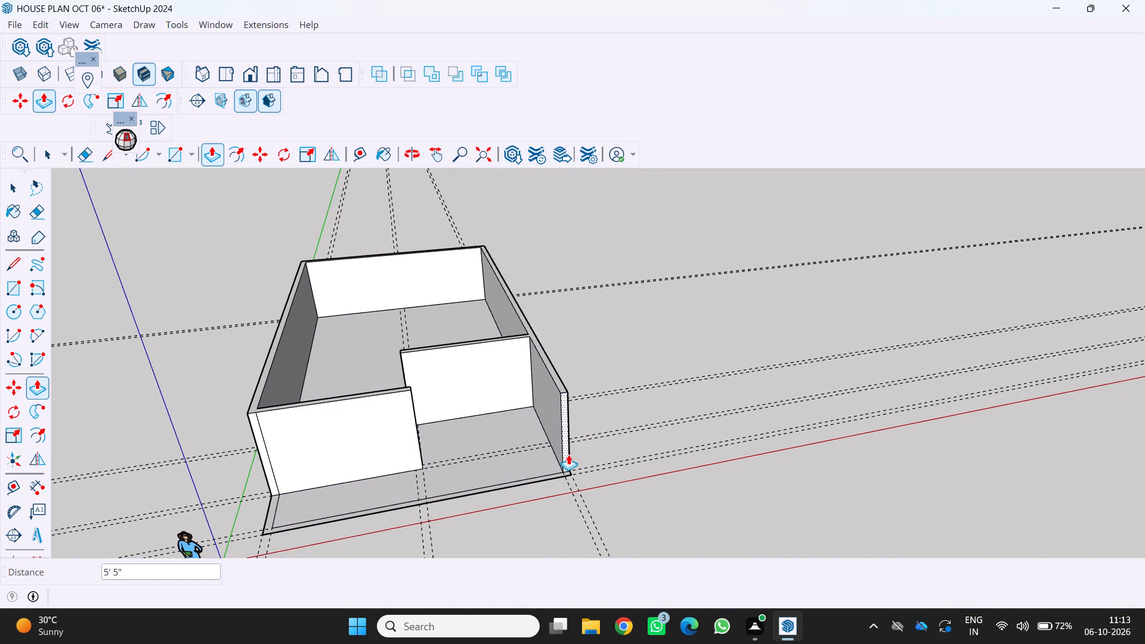
pyautogui.moveTo(568, 454); pyautogui.dragTo(539, 376)
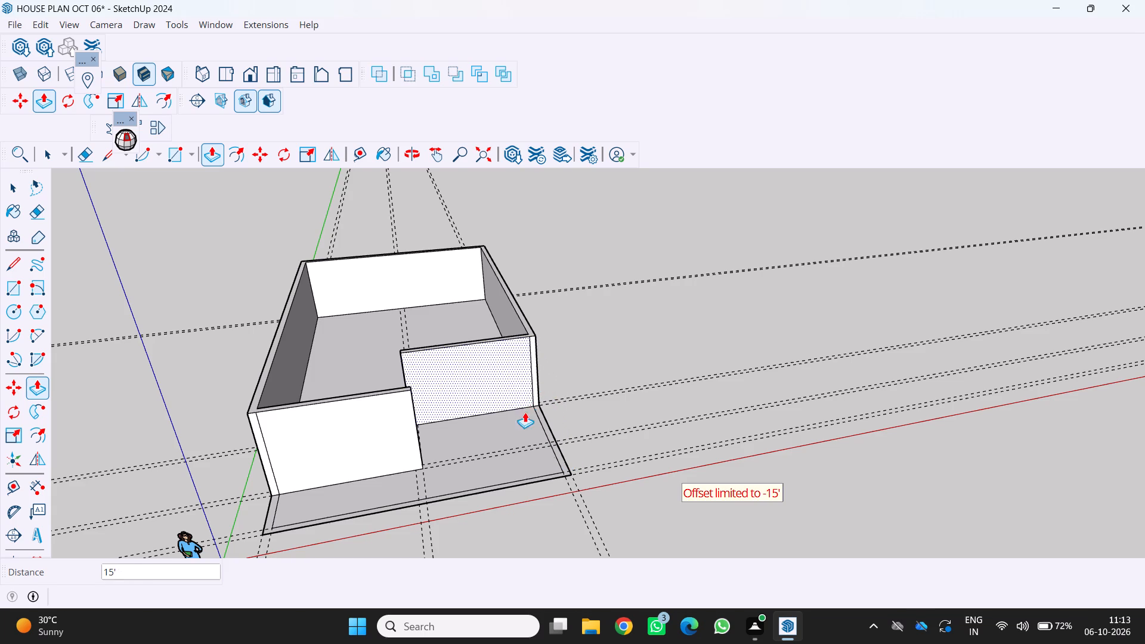
# Examine the shortened outer walls, the two partitions and the open floor in front from several angles.
pyautogui.scroll(-5, 541, 450)
pyautogui.scroll(1, 500, 472)
pyautogui.moveTo(500, 472); pyautogui.dragTo(471, 442, button='middle')
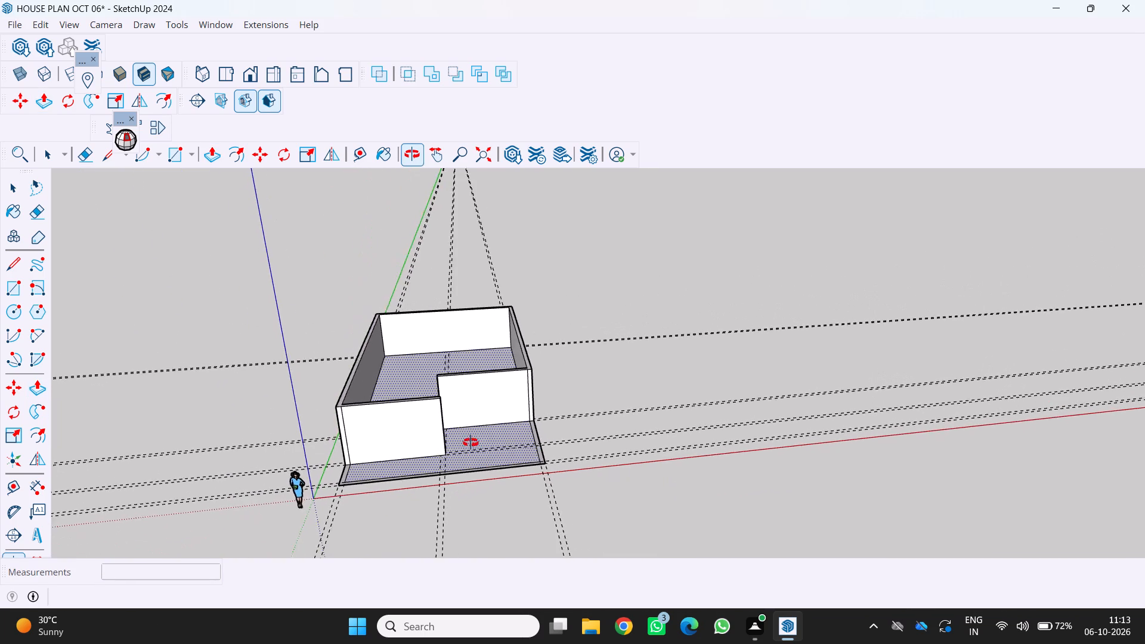
pyautogui.middleClick(471, 442)
pyautogui.moveTo(471, 442); pyautogui.dragTo(471, 442, button='middle')
pyautogui.scroll(1, 431, 490)
pyautogui.moveTo(439, 488); pyautogui.dragTo(444, 431, button='middle')
pyautogui.scroll(1, 505, 470)
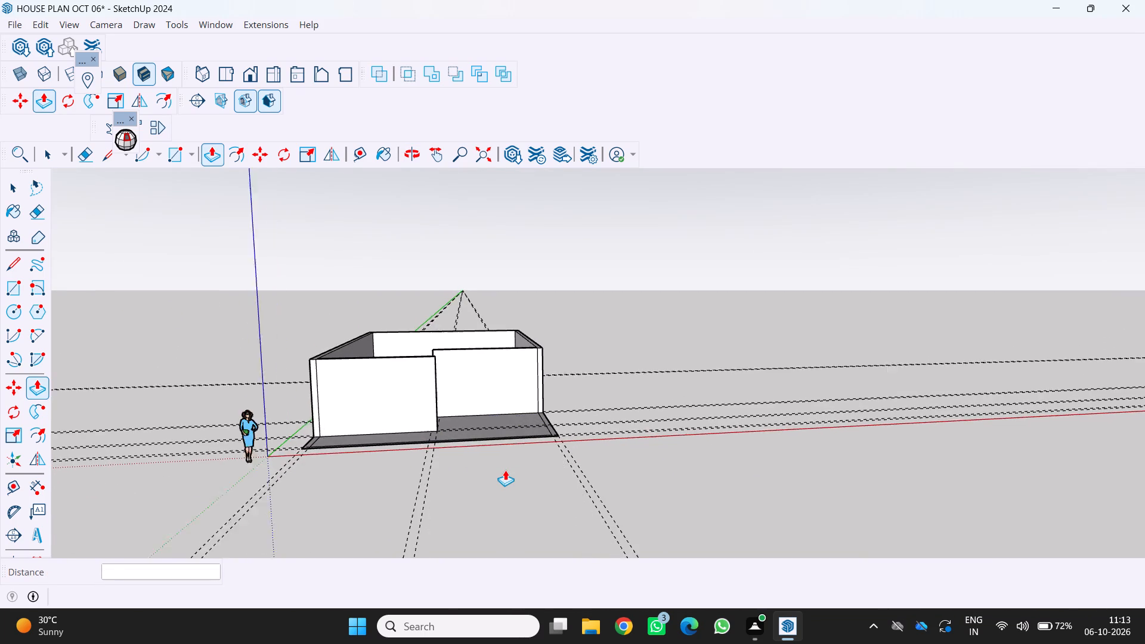
pyautogui.scroll(1, 505, 470)
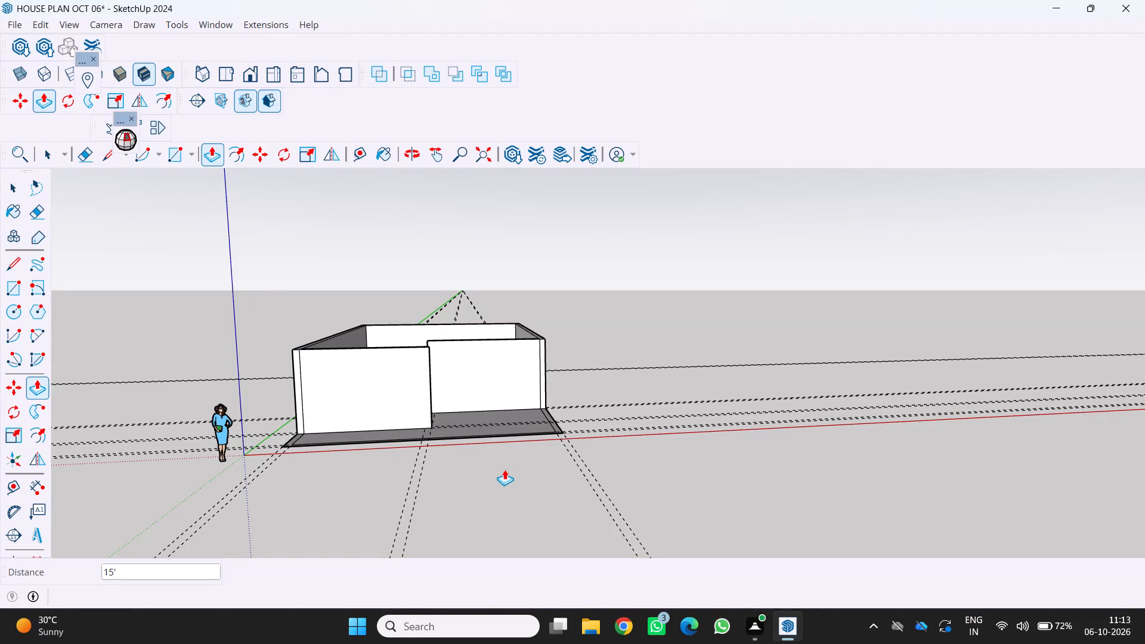
pyautogui.scroll(-2, 505, 469)
pyautogui.moveTo(505, 469); pyautogui.dragTo(494, 524, button='middle')
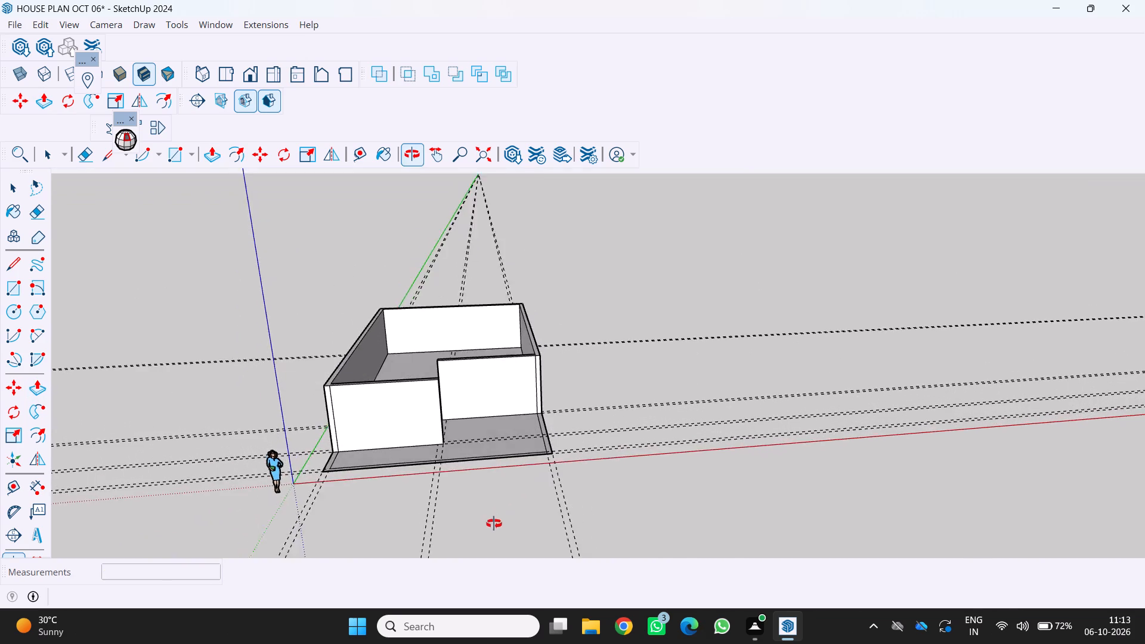
pyautogui.moveTo(494, 524); pyautogui.dragTo(490, 534, button='middle')
pyautogui.scroll(2, 481, 425)
pyautogui.moveTo(479, 414); pyautogui.dragTo(502, 466, button='middle')
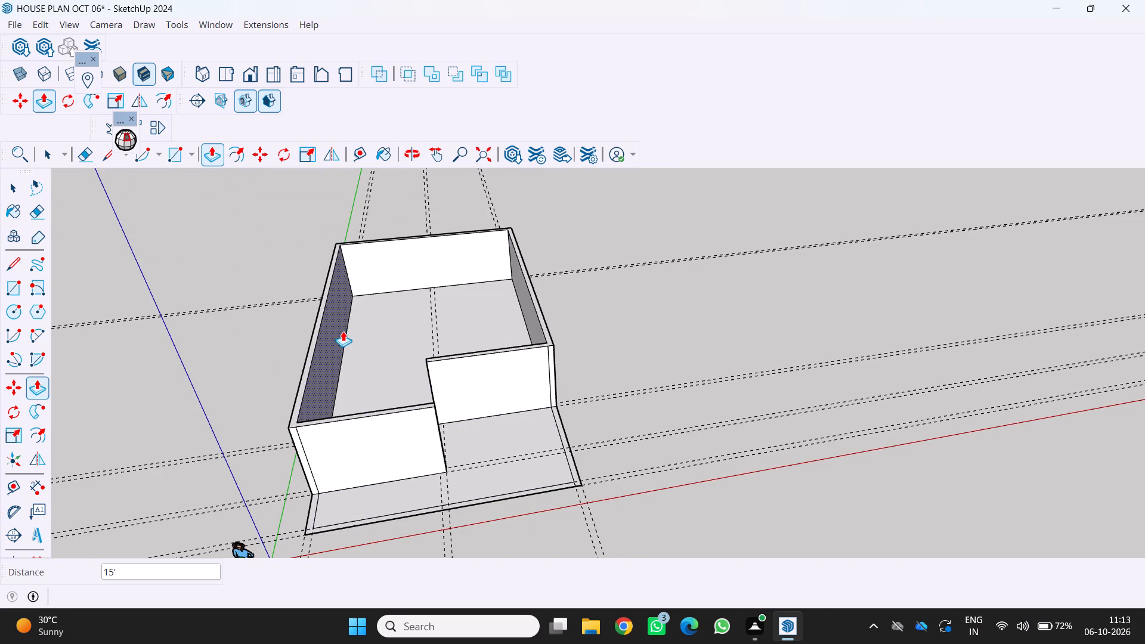
# Draw a 30'9" by 42'3" roof rectangle on the wall tops, from the far green-axis-side corner to the second partition's outer corner.
pyautogui.press('r')
pyautogui.scroll(3, 329, 238)
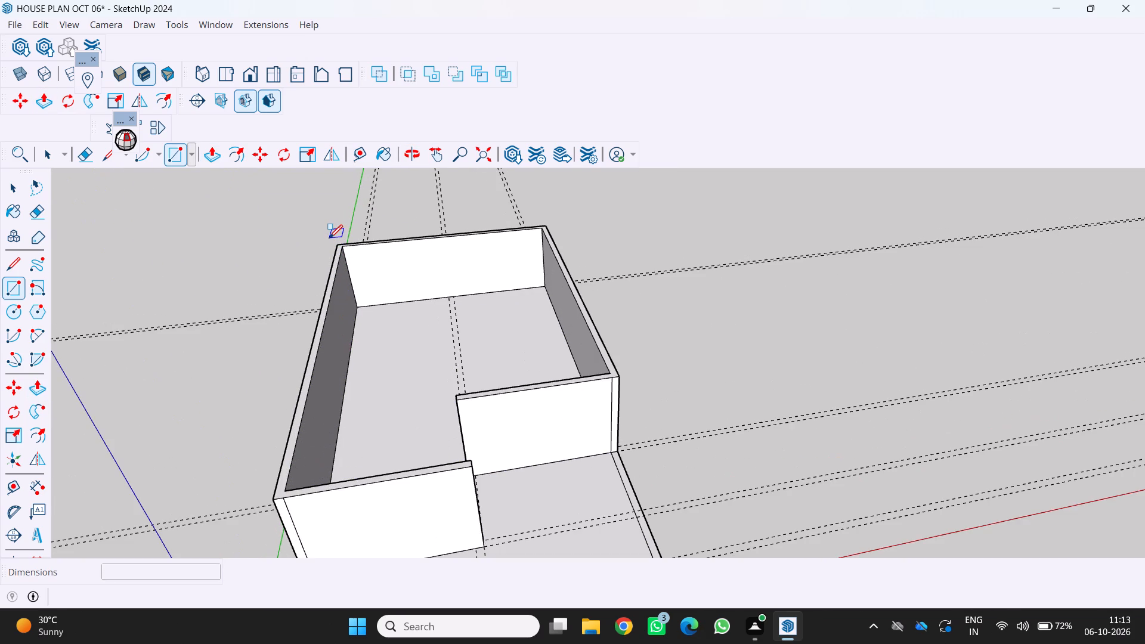
pyautogui.scroll(3, 329, 238)
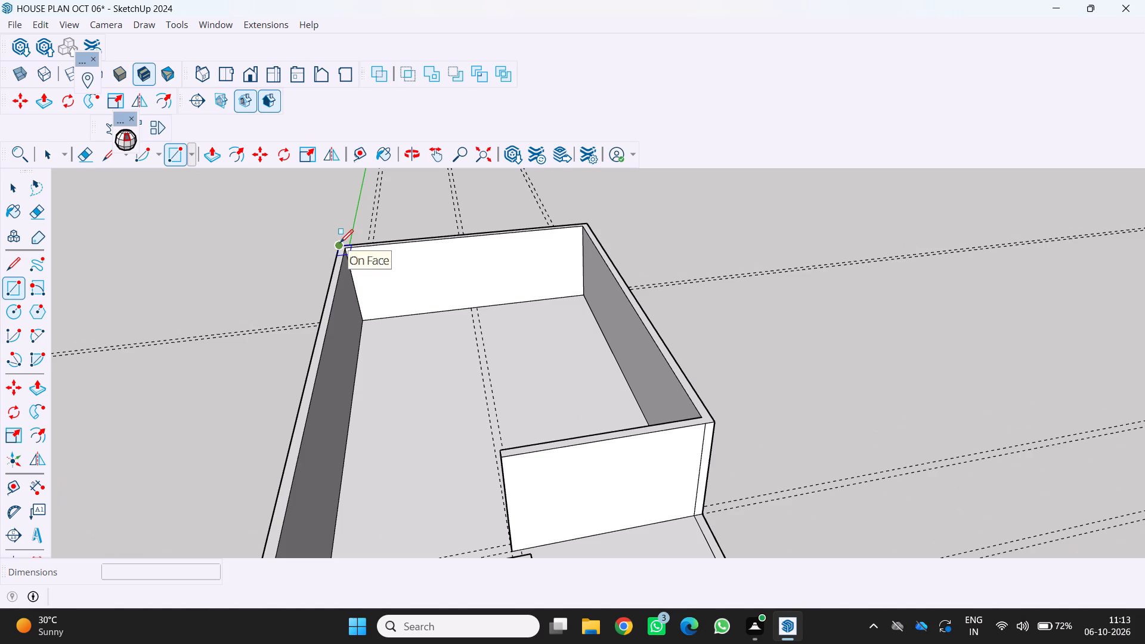
pyautogui.click(340, 243)
pyautogui.scroll(-4, 403, 314)
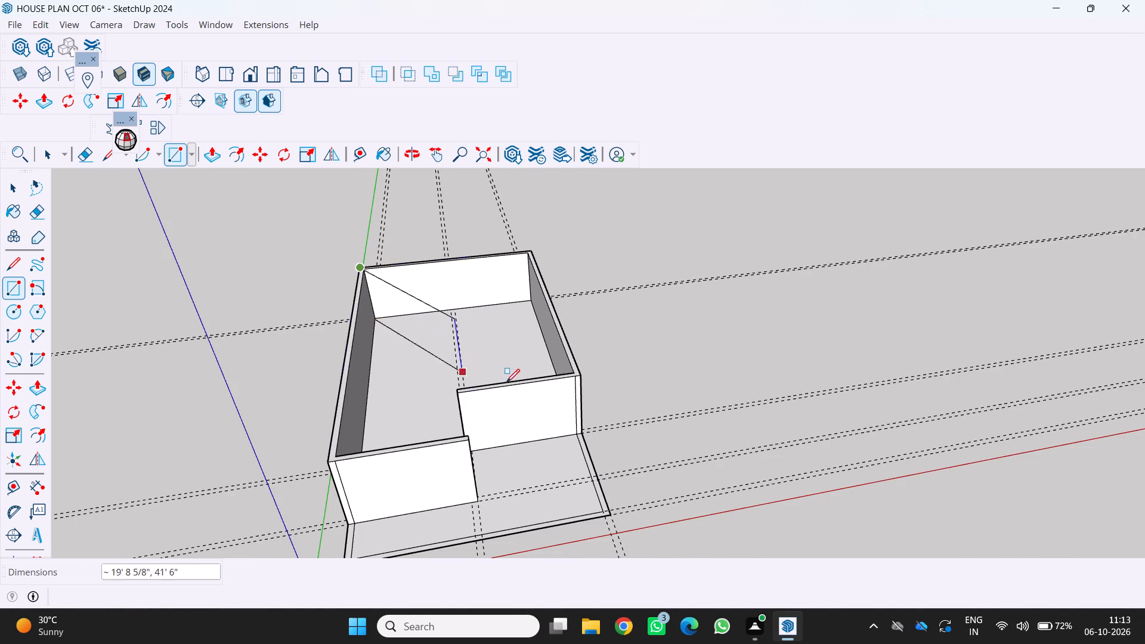
pyautogui.click(583, 374)
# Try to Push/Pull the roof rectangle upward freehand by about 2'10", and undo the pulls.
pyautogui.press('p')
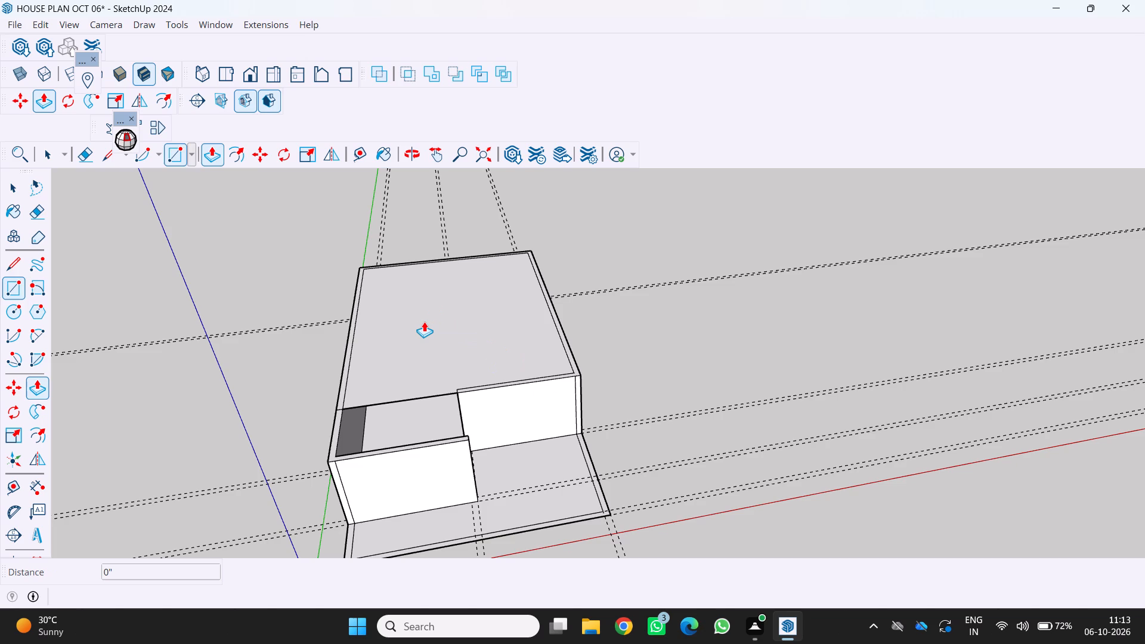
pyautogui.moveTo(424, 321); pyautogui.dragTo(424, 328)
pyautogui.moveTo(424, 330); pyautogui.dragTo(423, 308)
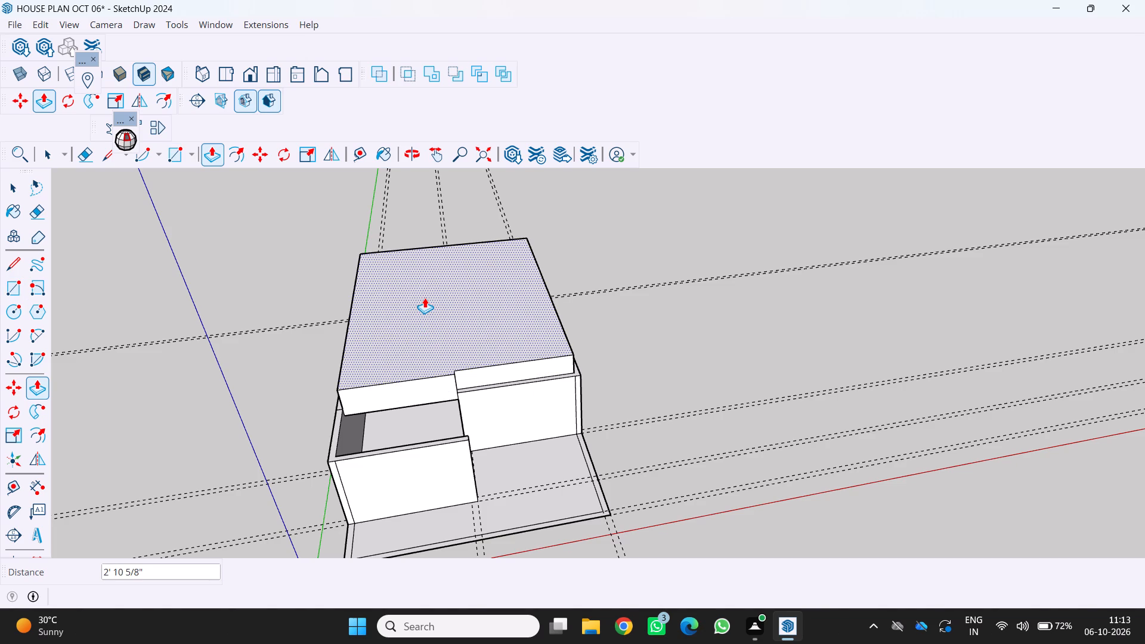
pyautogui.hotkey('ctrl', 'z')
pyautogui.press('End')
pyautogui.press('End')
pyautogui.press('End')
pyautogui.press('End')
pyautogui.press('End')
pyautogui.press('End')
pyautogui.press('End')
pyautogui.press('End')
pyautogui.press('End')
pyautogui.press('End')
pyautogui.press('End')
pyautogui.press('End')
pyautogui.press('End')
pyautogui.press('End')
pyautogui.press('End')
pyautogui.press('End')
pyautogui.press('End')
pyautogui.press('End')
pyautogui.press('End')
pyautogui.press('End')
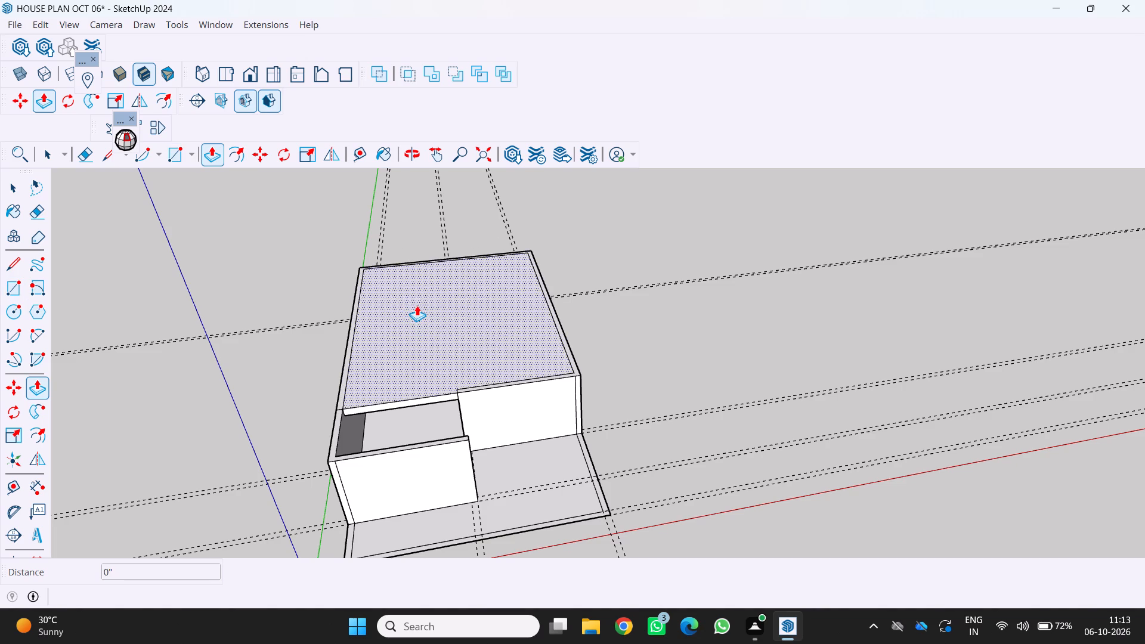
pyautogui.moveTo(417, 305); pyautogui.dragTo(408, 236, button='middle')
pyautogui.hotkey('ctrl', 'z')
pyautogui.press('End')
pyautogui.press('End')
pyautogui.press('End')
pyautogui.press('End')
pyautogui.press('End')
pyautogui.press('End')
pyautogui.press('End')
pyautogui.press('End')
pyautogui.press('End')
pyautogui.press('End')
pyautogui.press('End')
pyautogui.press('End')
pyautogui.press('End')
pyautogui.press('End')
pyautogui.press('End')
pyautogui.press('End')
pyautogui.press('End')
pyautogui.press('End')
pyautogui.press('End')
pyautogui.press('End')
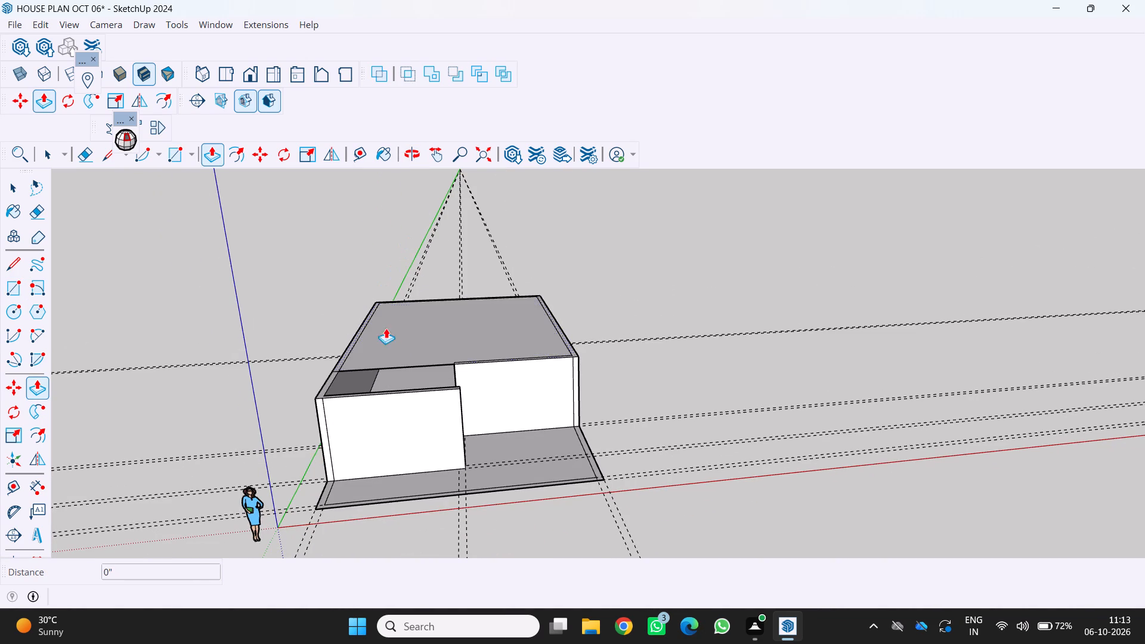
# Push/Pull the roof rectangle up 6" to form the roof slab.
pyautogui.click(417, 344)
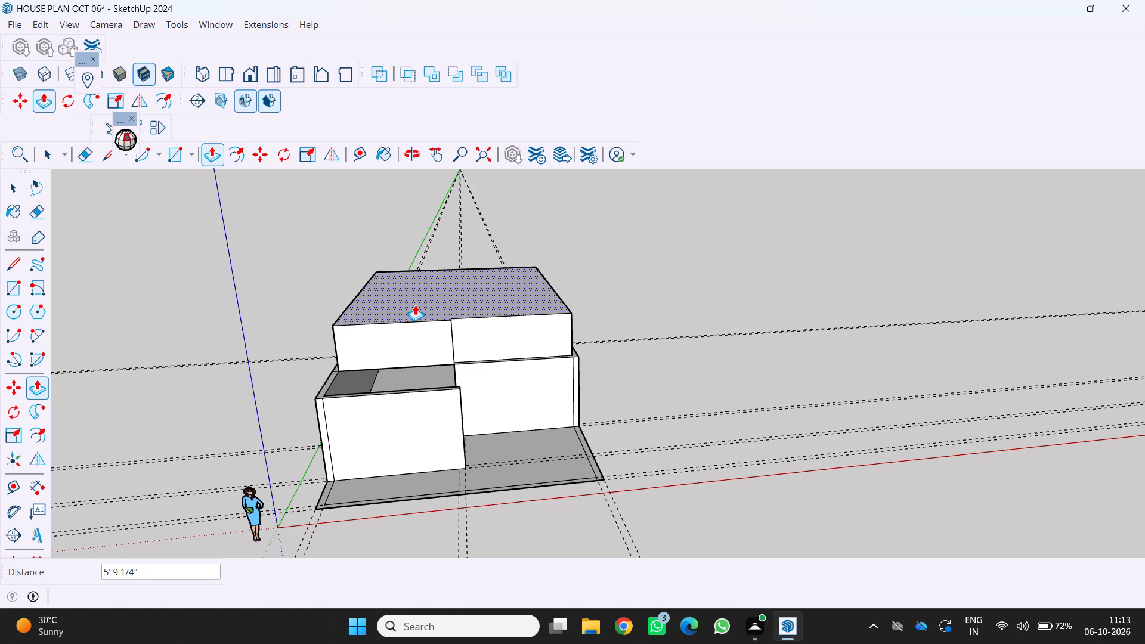
pyautogui.press('6')
pyautogui.press('Return')
# Push/Pull the roof slab's recessed edge above the second partition out 9", flush with the partition's outer face.
pyautogui.moveTo(384, 338); pyautogui.dragTo(109, 387, button='middle')
pyautogui.scroll(8, 555, 308)
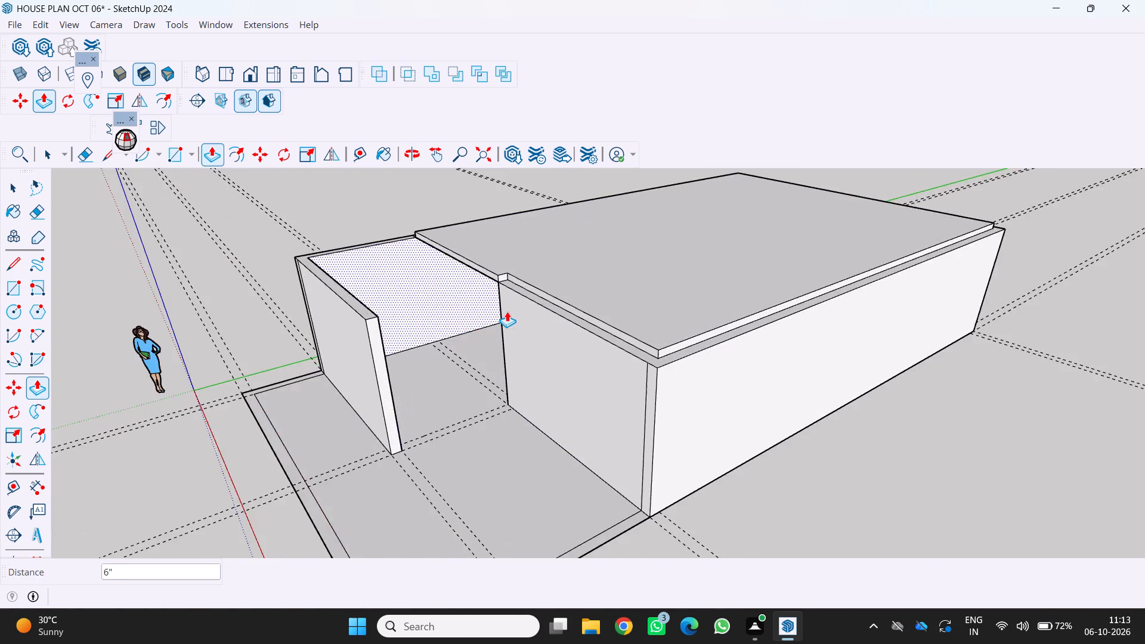
pyautogui.scroll(3, 507, 311)
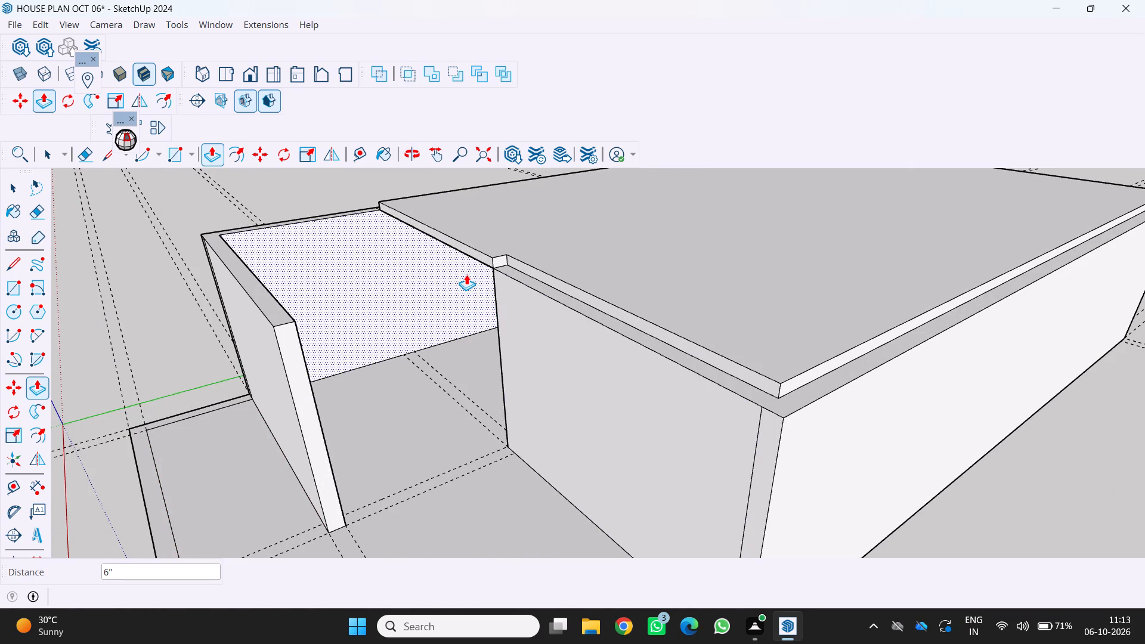
pyautogui.scroll(3, 596, 305)
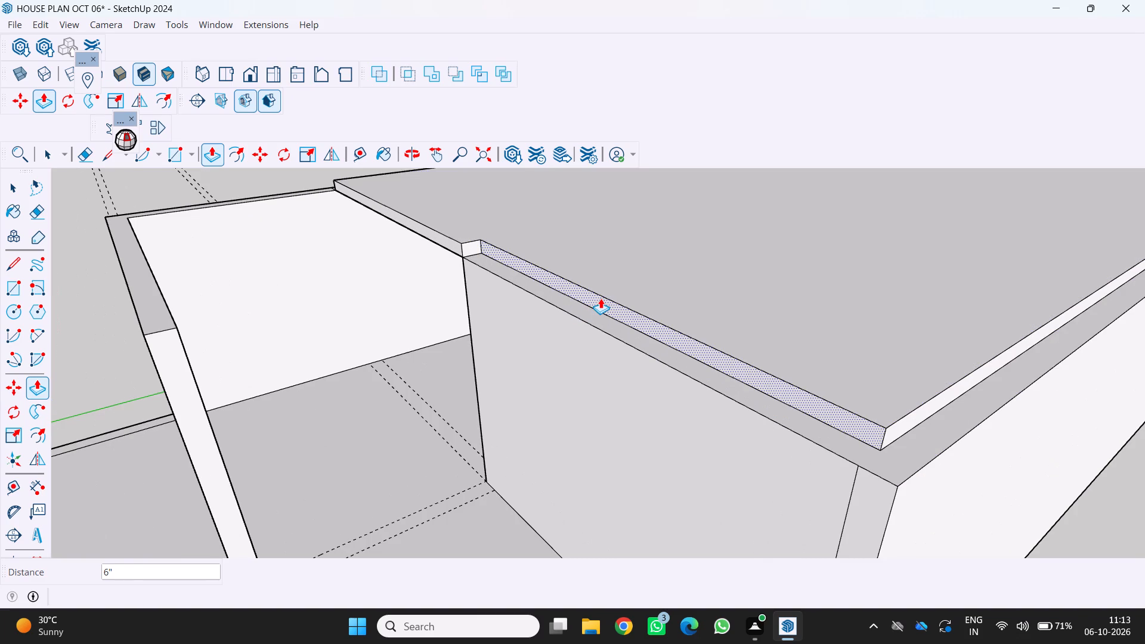
pyautogui.click(601, 298)
pyautogui.click(579, 313)
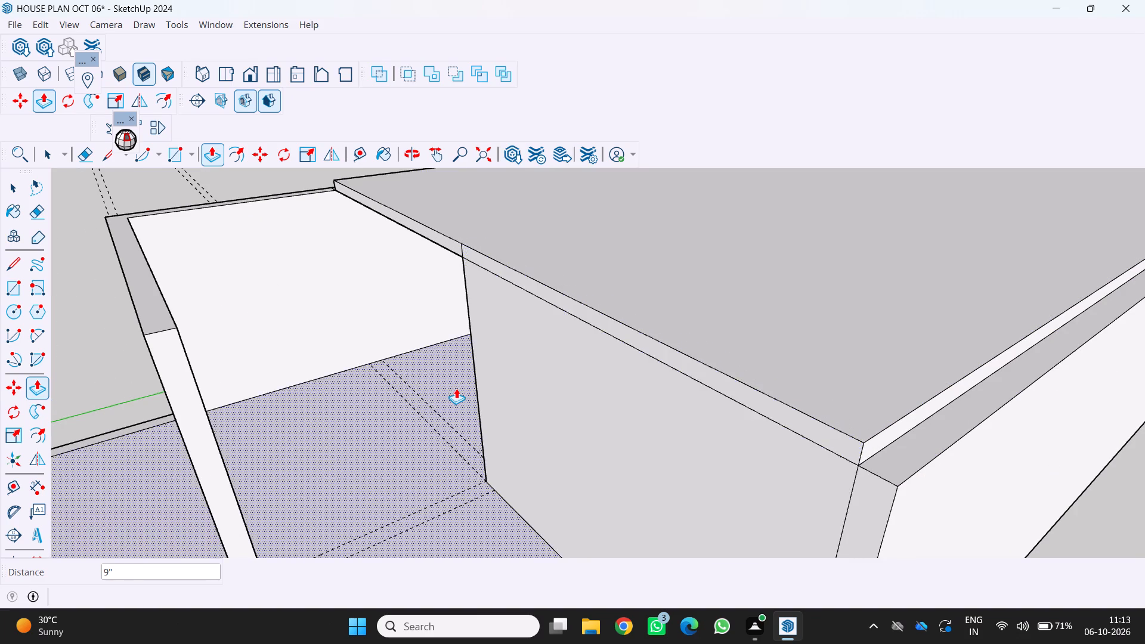
# Push/Pull the roof slab's edge over the uncovered area out 9'7" to the outer face of the front partition.
pyautogui.scroll(-4, 456, 388)
pyautogui.moveTo(456, 388); pyautogui.dragTo(583, 354, button='middle')
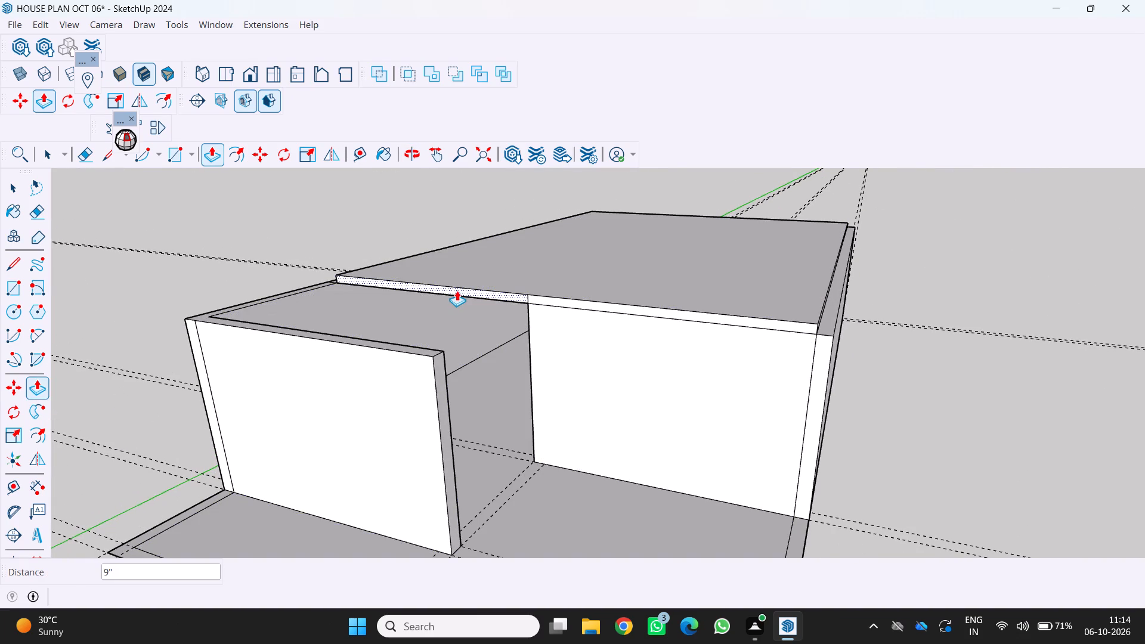
pyautogui.click(457, 289)
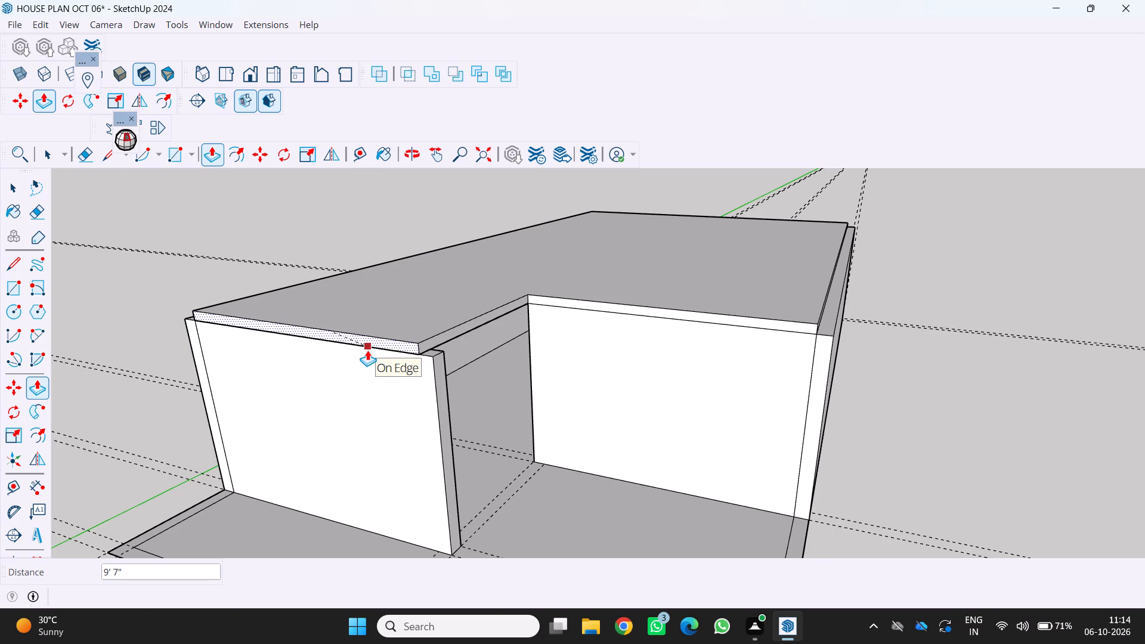
pyautogui.click(367, 350)
# Push/Pull the roof slab's green-axis-side edge out 9", flush with the outer wall's outside face.
pyautogui.moveTo(423, 395); pyautogui.dragTo(617, 400, button='middle')
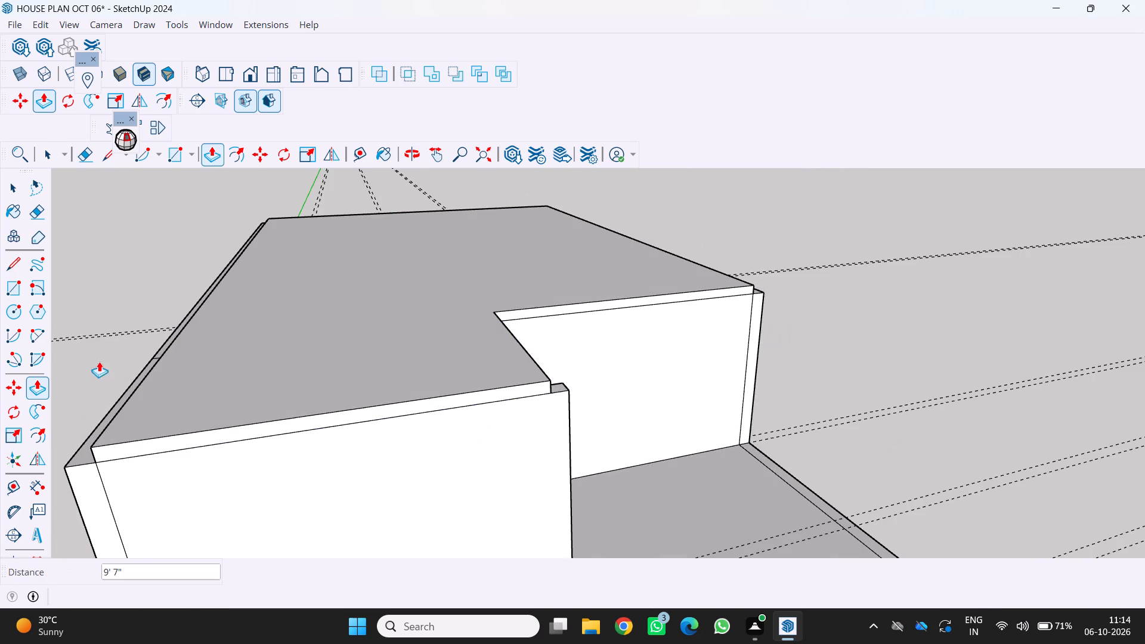
pyautogui.scroll(-3, 99, 361)
pyautogui.moveTo(113, 358); pyautogui.dragTo(184, 383, button='middle')
pyautogui.moveTo(159, 368); pyautogui.dragTo(180, 357, button='middle')
pyautogui.scroll(1, 160, 368)
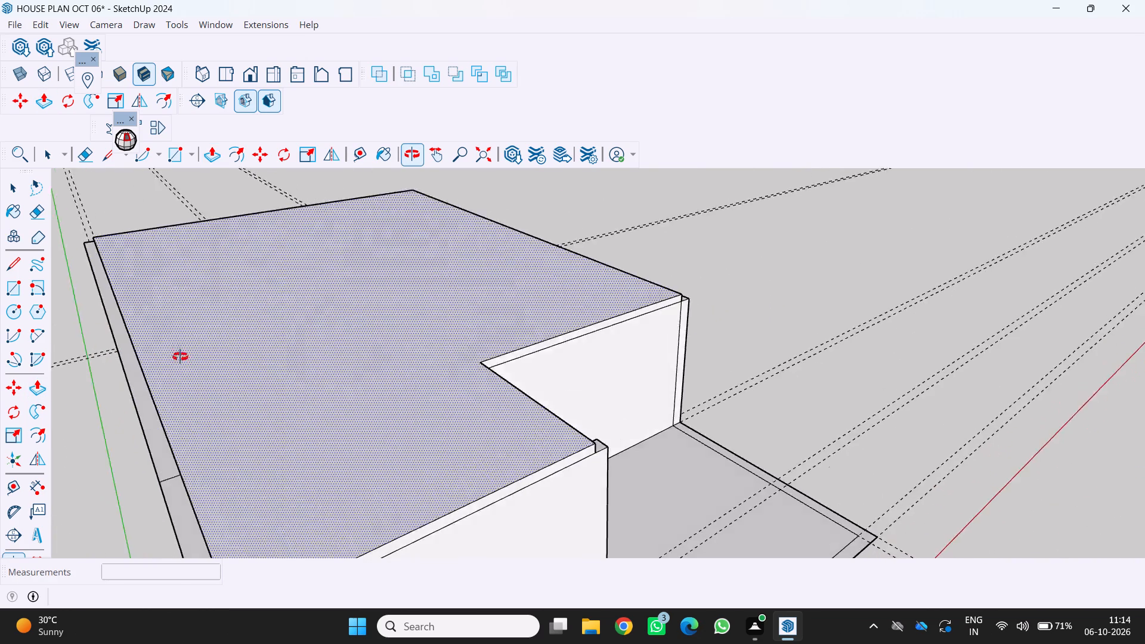
pyautogui.moveTo(180, 357); pyautogui.dragTo(212, 314, button='middle')
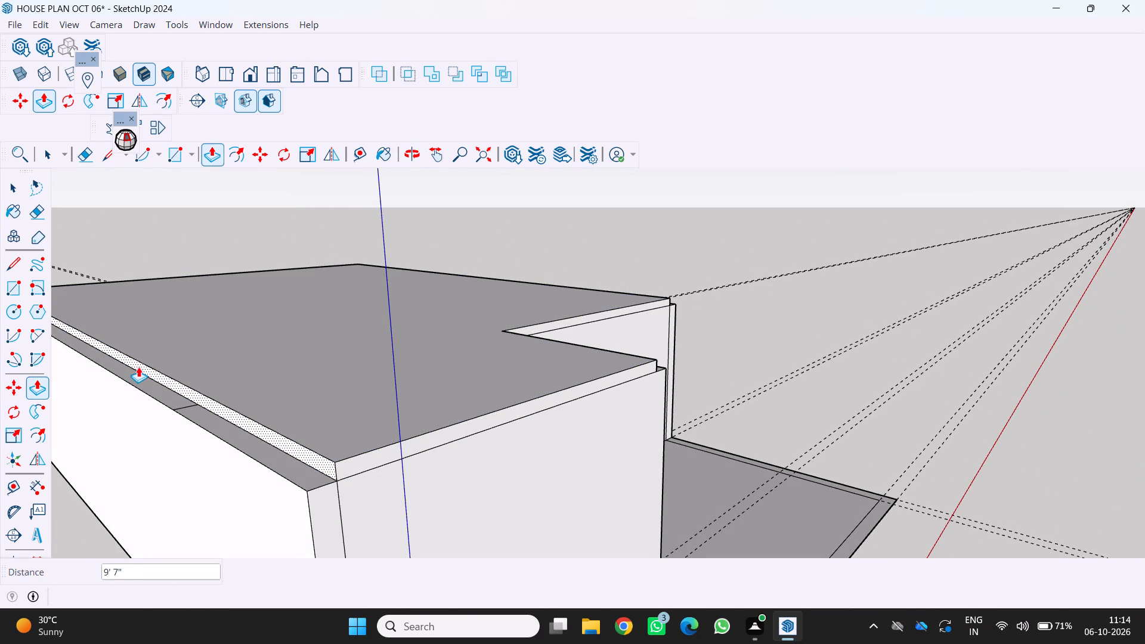
pyautogui.click(138, 367)
pyautogui.click(115, 373)
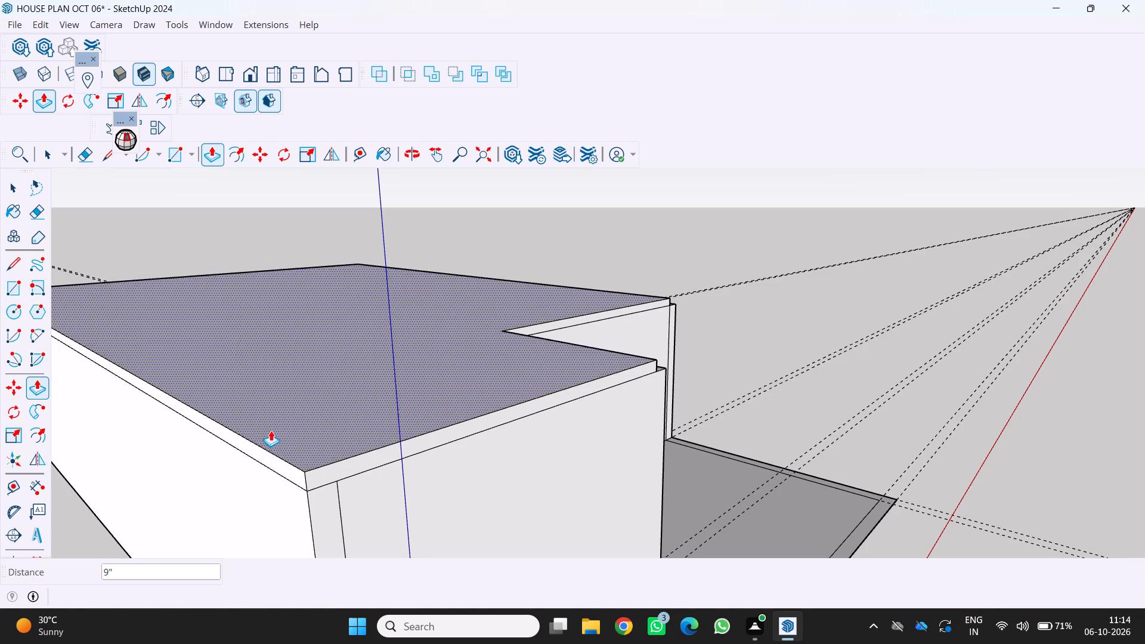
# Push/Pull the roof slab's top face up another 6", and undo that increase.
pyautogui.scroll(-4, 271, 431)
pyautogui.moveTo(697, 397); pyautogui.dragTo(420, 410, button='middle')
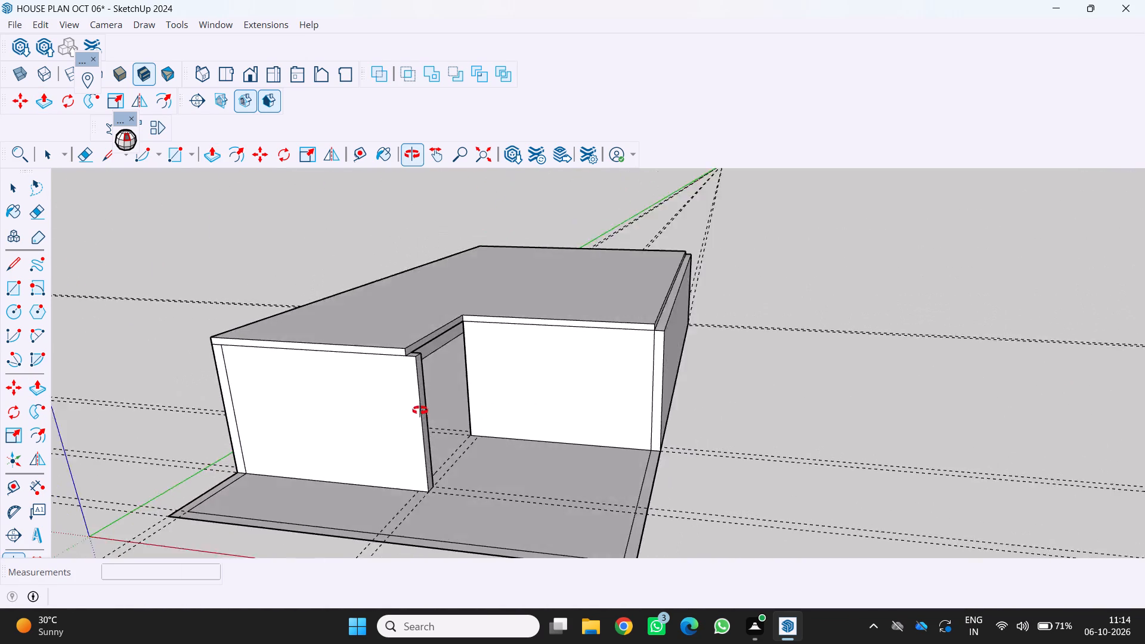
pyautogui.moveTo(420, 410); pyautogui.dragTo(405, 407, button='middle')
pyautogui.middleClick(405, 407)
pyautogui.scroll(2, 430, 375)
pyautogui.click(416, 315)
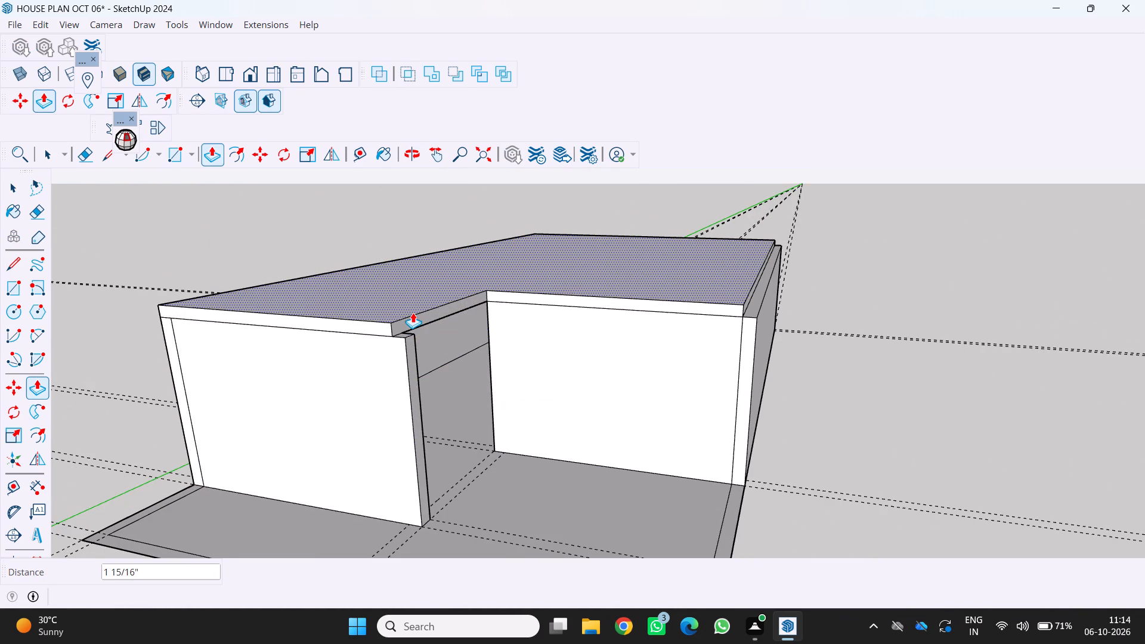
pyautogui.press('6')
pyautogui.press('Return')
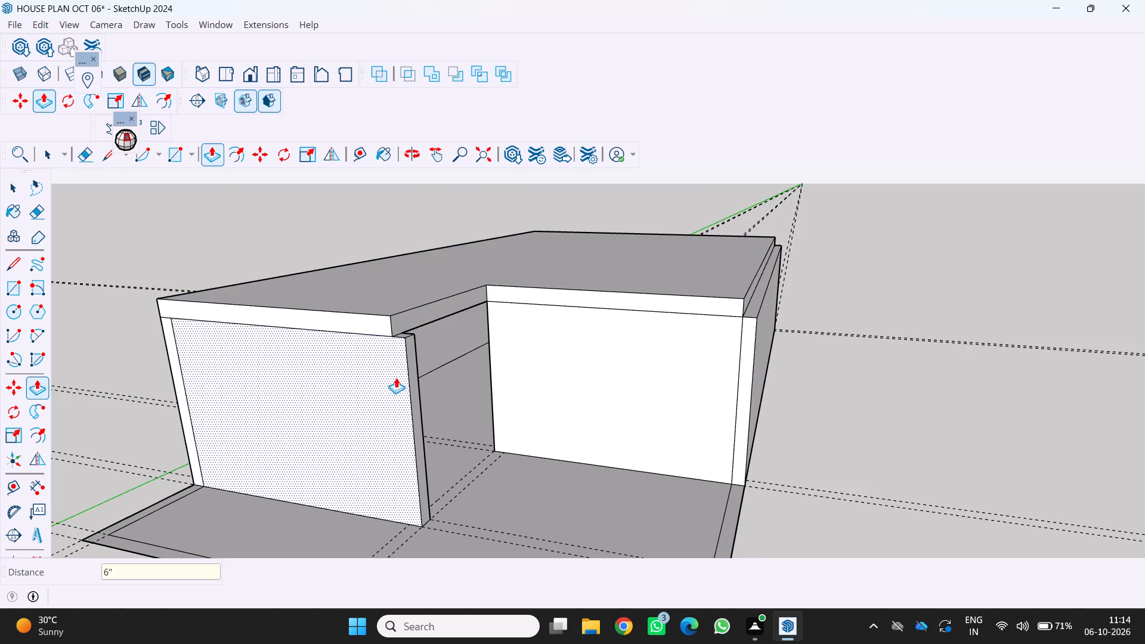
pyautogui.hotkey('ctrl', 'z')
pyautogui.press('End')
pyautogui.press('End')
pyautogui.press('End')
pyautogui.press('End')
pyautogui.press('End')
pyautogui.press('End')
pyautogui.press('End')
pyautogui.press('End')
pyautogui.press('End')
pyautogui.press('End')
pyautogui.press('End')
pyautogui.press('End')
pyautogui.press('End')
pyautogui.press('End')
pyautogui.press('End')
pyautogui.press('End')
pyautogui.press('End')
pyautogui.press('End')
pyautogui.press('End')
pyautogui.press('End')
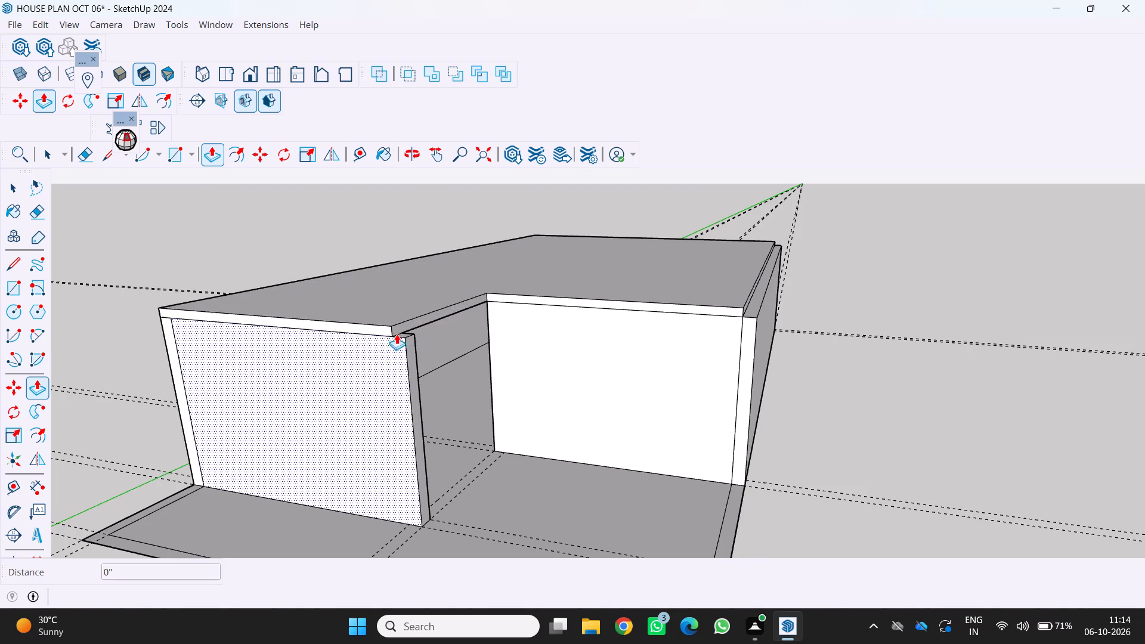
# Push/Pull the roof slab's edge above the entrance gap out about 8 7/16" toward the front partition's free end.
pyautogui.click(423, 316)
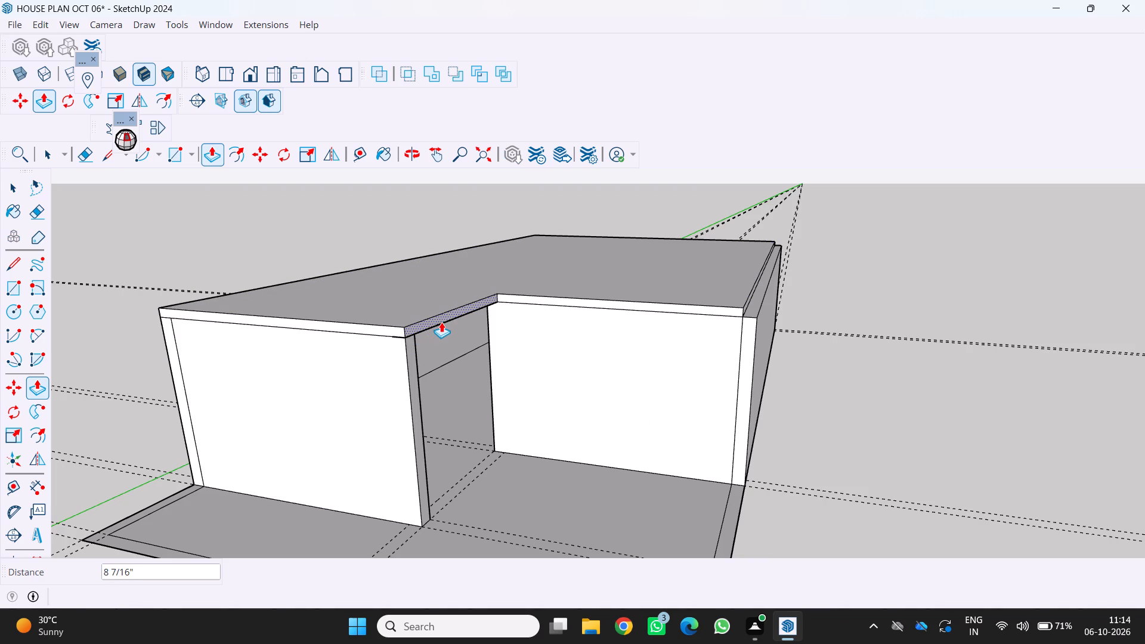
pyautogui.click(441, 322)
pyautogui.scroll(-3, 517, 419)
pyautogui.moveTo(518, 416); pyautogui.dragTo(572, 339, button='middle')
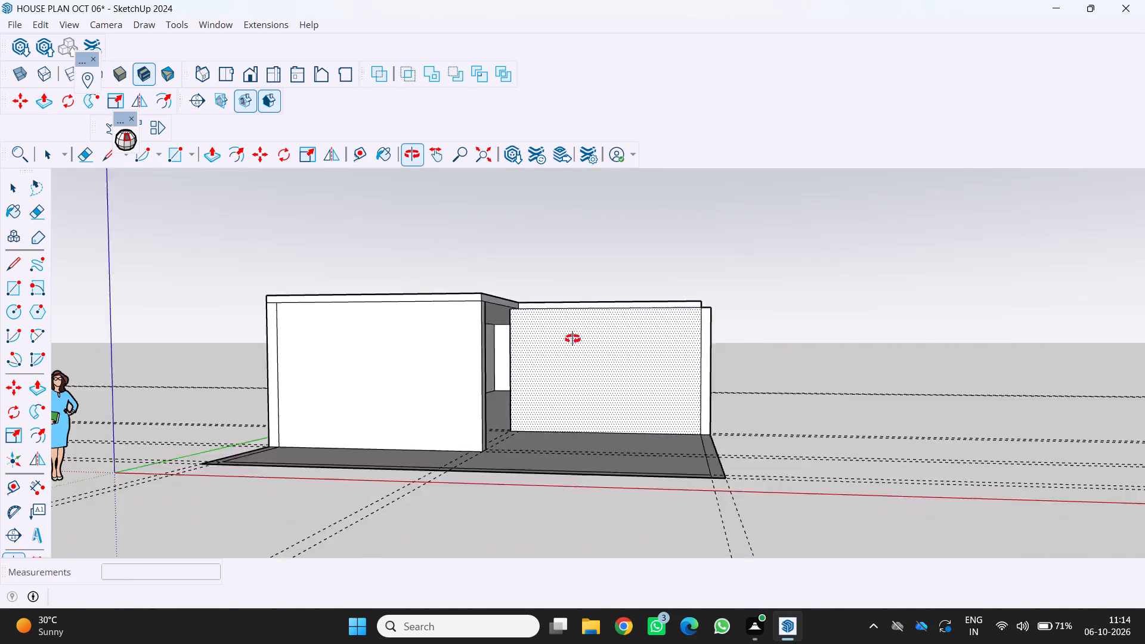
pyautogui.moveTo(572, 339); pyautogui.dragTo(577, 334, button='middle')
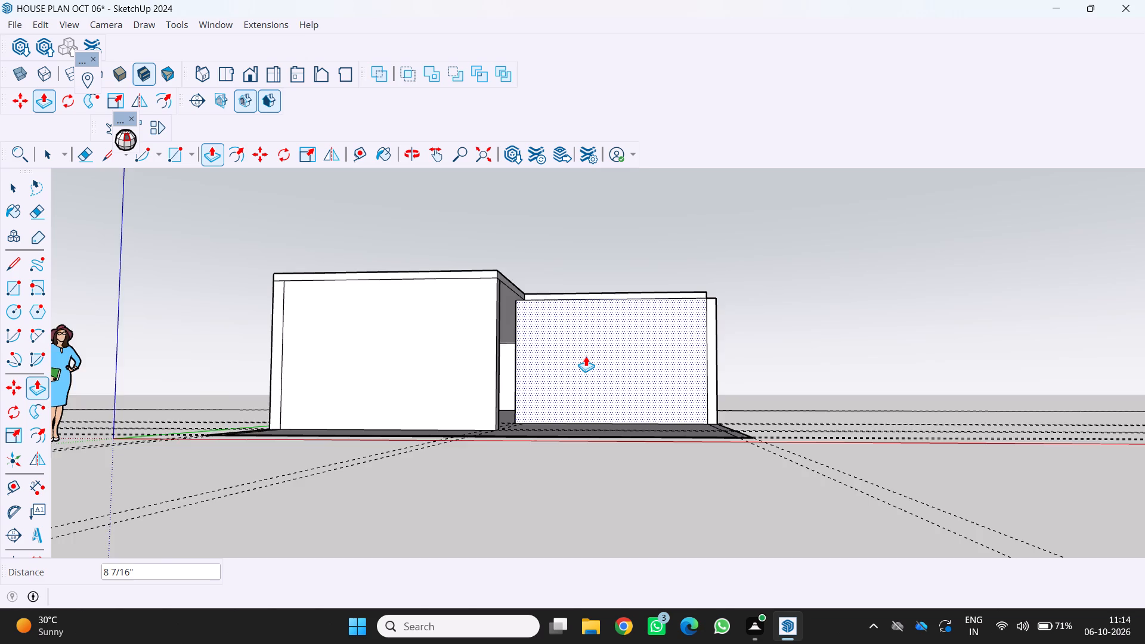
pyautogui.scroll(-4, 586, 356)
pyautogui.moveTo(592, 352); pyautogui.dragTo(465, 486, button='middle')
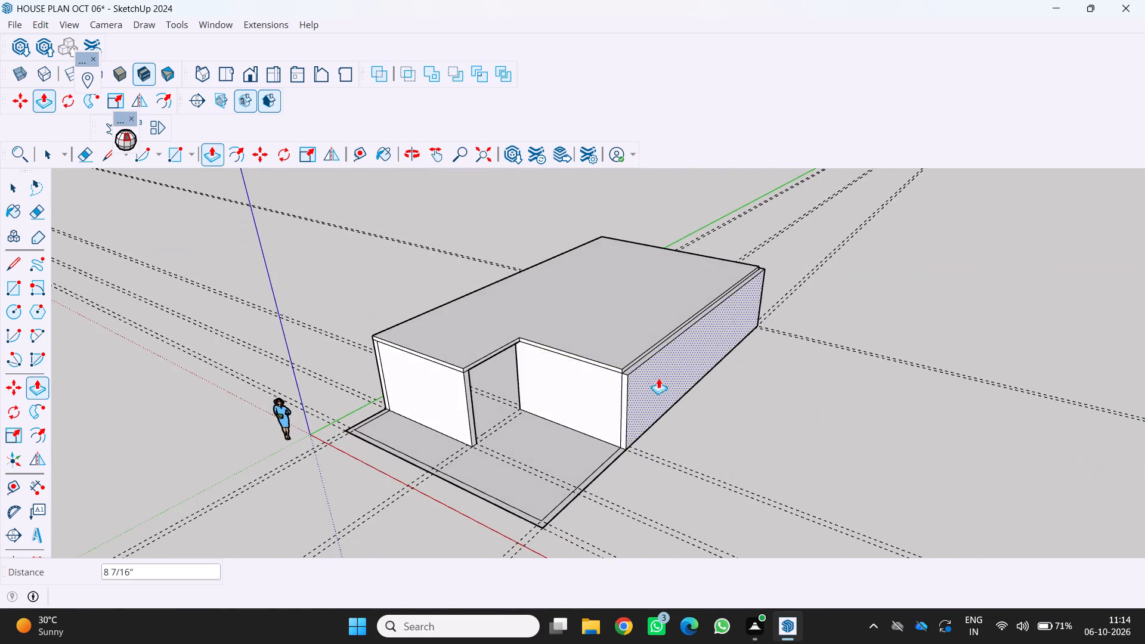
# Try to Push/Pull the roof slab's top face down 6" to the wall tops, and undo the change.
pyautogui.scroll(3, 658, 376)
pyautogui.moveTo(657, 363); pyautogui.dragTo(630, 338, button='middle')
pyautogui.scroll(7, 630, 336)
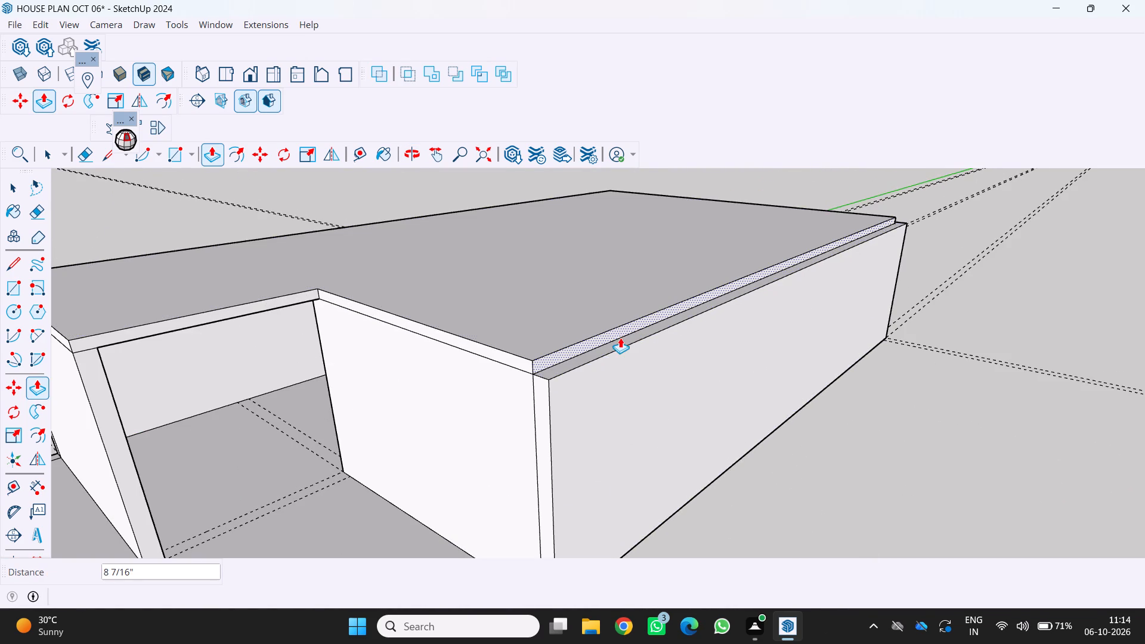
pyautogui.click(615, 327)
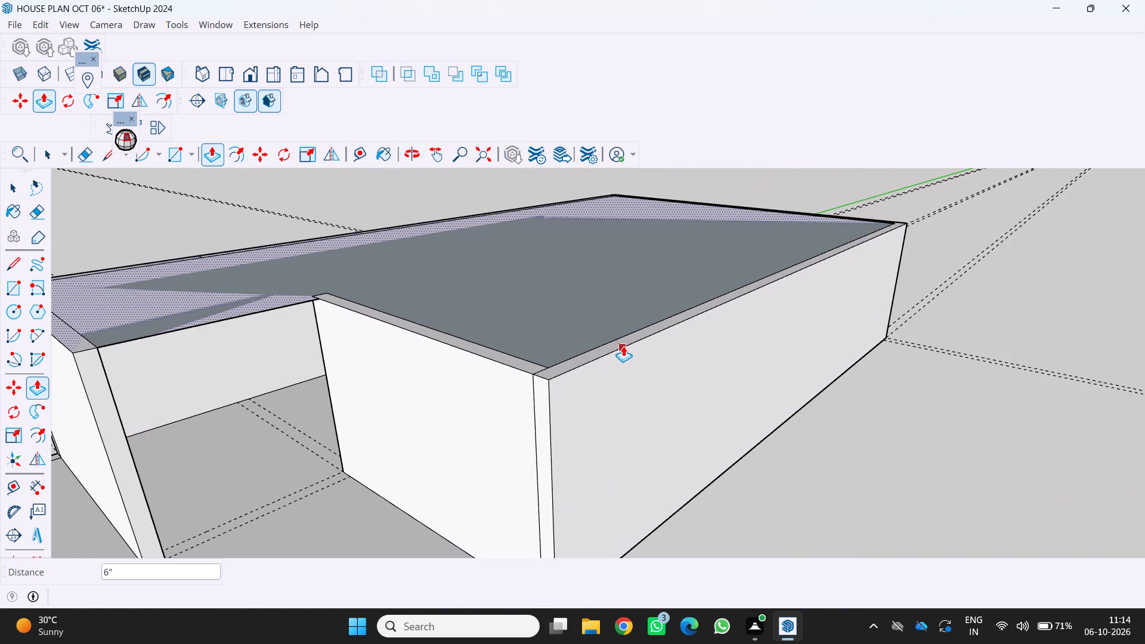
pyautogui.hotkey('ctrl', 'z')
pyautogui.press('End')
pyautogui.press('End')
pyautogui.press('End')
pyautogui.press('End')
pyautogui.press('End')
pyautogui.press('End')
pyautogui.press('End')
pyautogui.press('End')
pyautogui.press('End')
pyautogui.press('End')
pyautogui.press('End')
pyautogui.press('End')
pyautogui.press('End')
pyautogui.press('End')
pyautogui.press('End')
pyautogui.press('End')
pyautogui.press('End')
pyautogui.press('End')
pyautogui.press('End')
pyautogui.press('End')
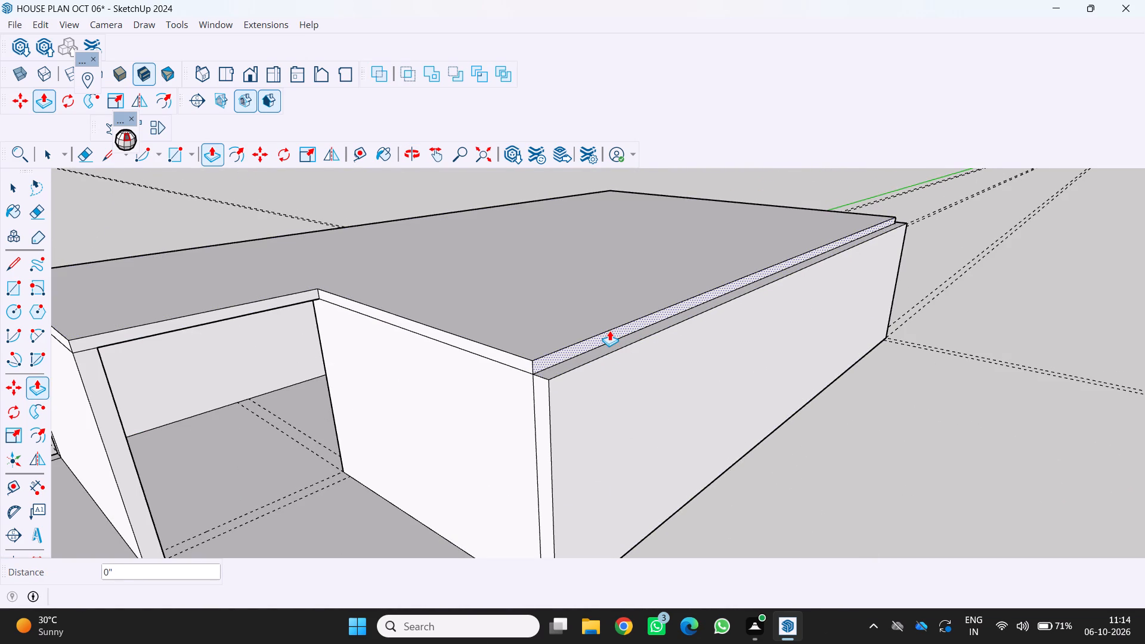
# Push/Pull the roof slab's remaining long side edge out 9", flush with the outer wall's outside face.
pyautogui.click(609, 330)
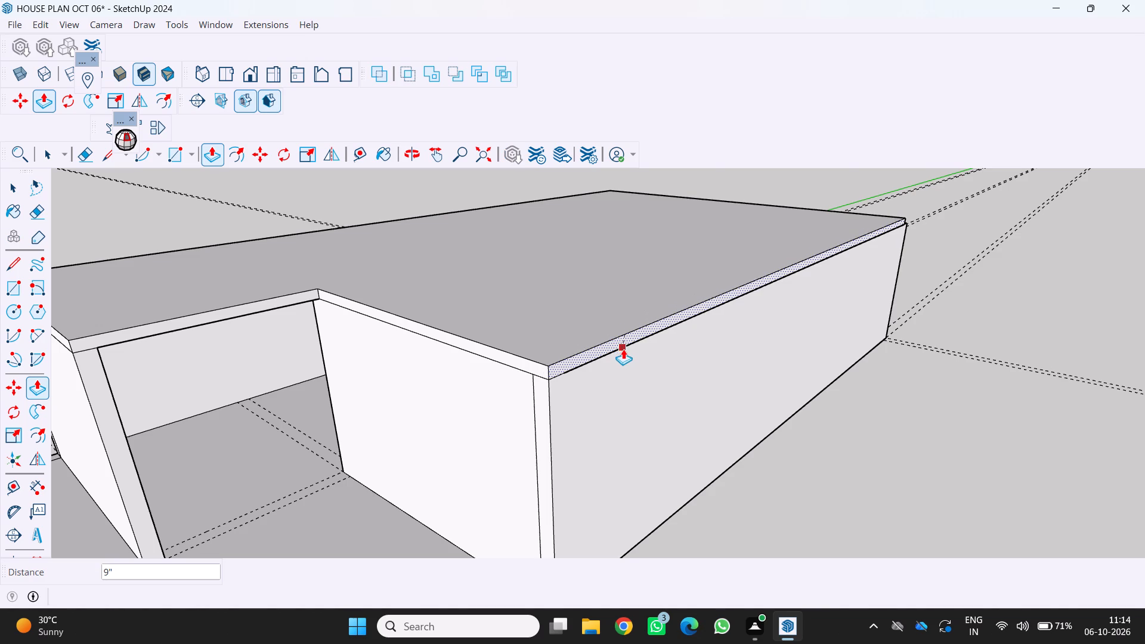
pyautogui.click(623, 349)
# Push/Pull the roof slab's rear edge out 9", flush with the rear wall's outside face.
pyautogui.scroll(-4, 527, 459)
pyautogui.moveTo(743, 315); pyautogui.dragTo(683, 361, button='middle')
pyautogui.middleClick(683, 361)
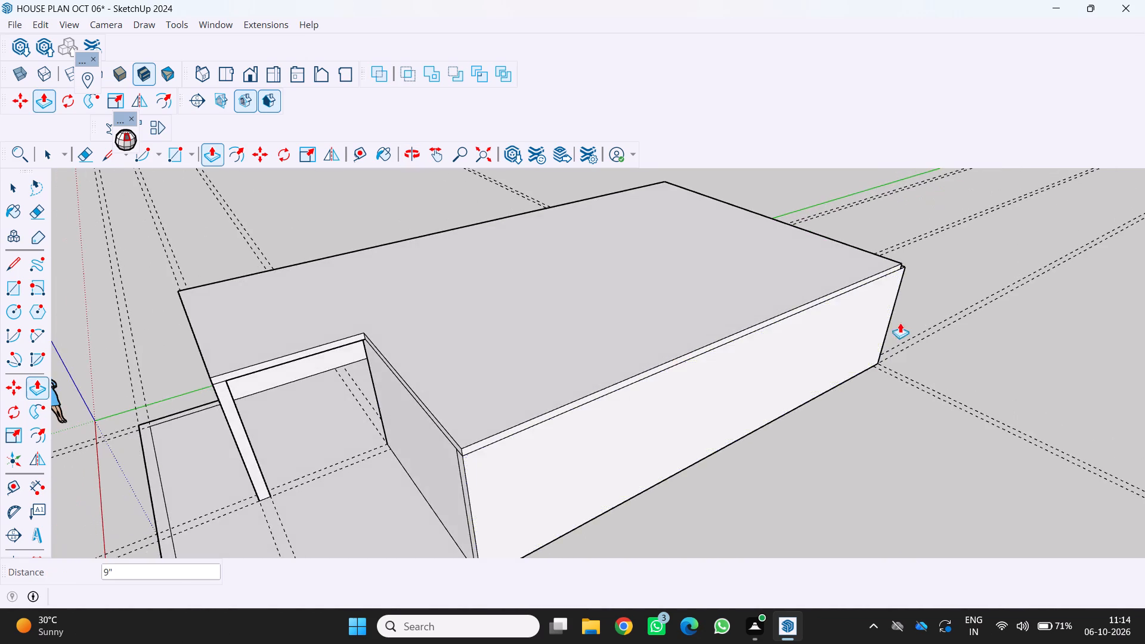
pyautogui.scroll(8, 905, 296)
pyautogui.moveTo(891, 259); pyautogui.dragTo(821, 323, button='middle')
pyautogui.scroll(-4, 821, 323)
pyautogui.moveTo(929, 311); pyautogui.dragTo(834, 359, button='middle')
pyautogui.scroll(2, 902, 415)
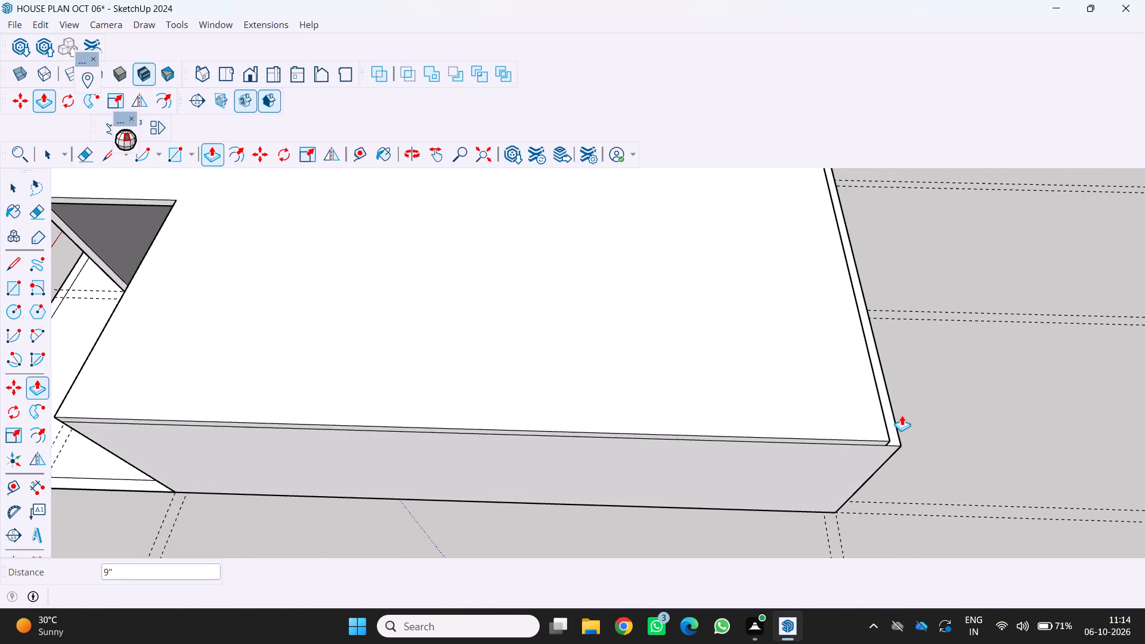
pyautogui.moveTo(883, 469); pyautogui.dragTo(691, 310, button='middle')
pyautogui.middleClick(691, 310)
pyautogui.scroll(4, 789, 333)
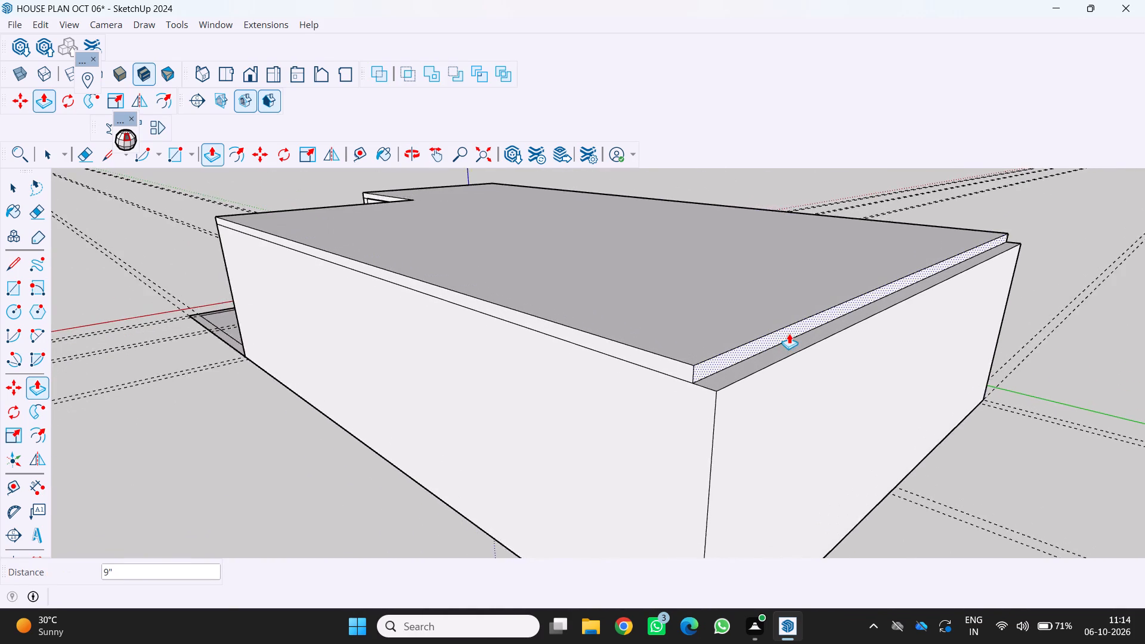
pyautogui.click(747, 345)
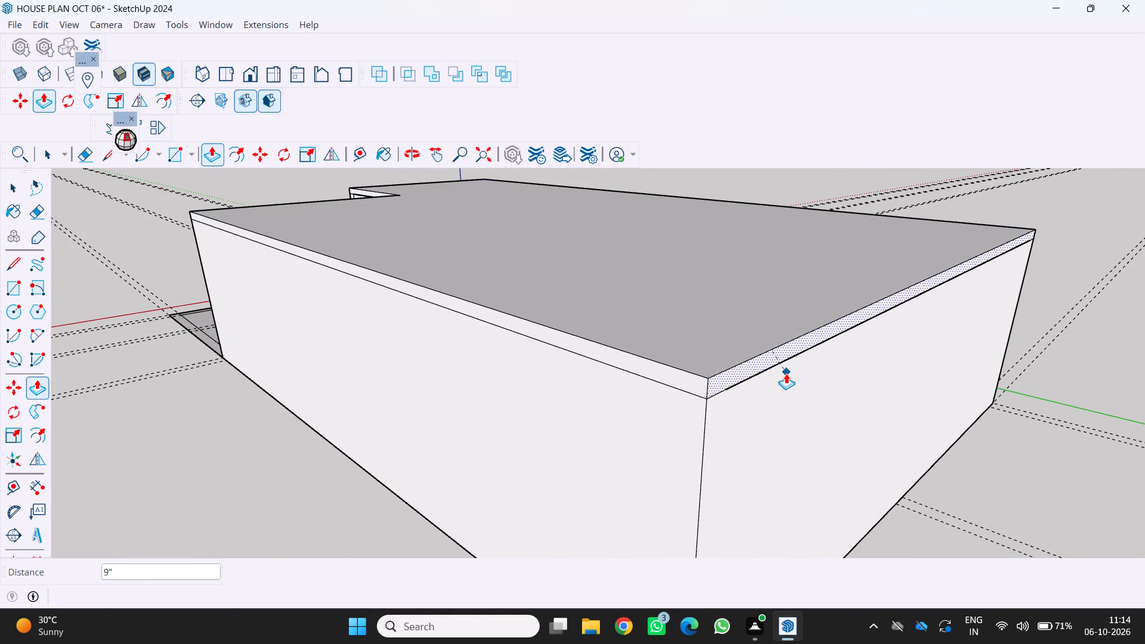
pyautogui.click(786, 373)
# Examine the roof slab's edges from all sides of the house and the open entrance gap at the front.
pyautogui.scroll(-17, 755, 400)
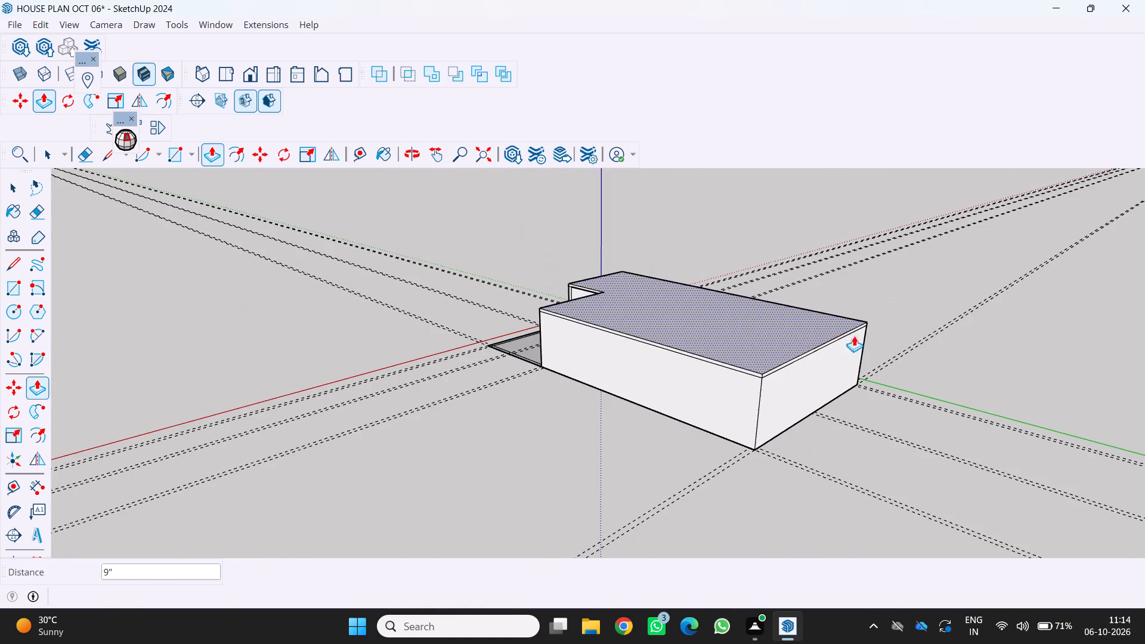
pyautogui.scroll(-4, 859, 382)
pyautogui.moveTo(858, 371); pyautogui.dragTo(528, 332, button='middle')
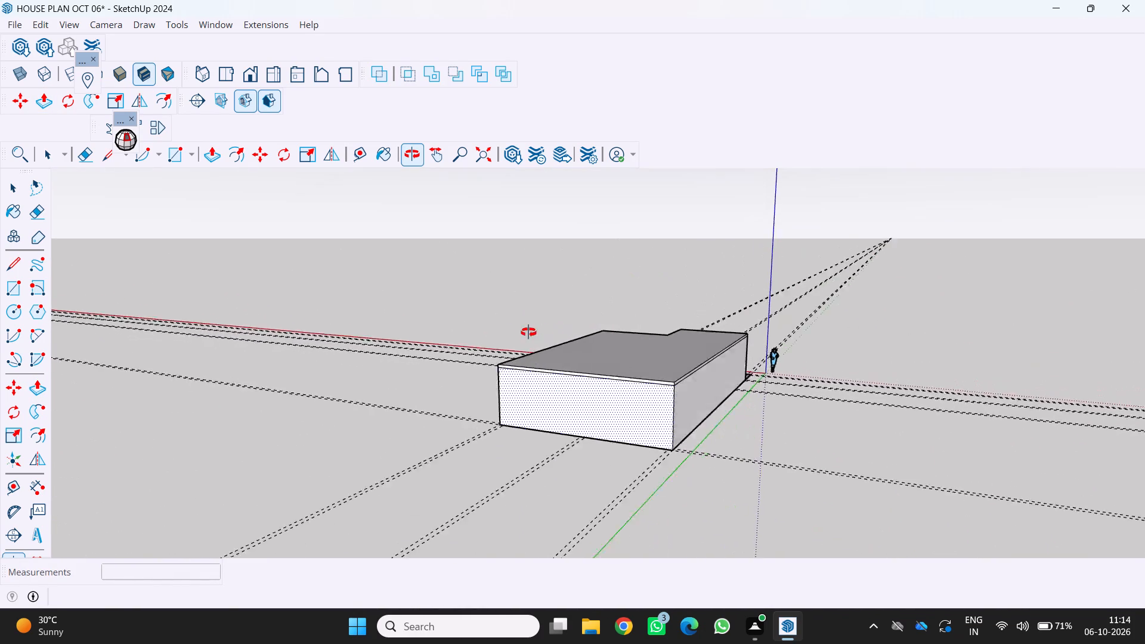
pyautogui.moveTo(528, 332); pyautogui.dragTo(491, 333, button='middle')
pyautogui.scroll(3, 743, 432)
pyautogui.moveTo(622, 388); pyautogui.dragTo(546, 397, button='middle')
pyautogui.scroll(2, 547, 398)
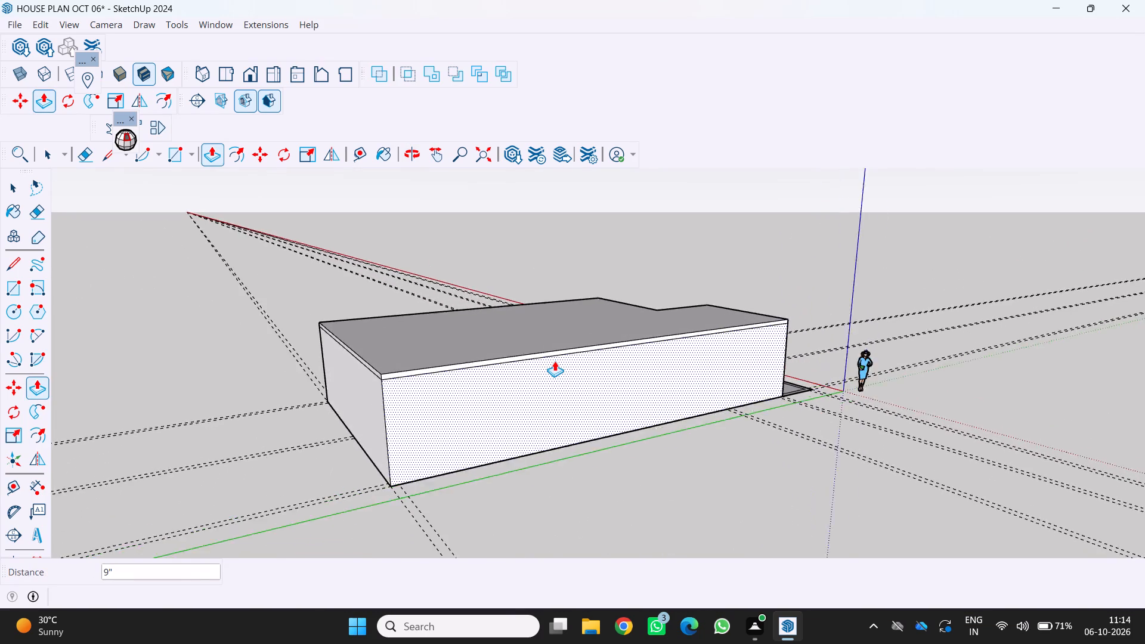
pyautogui.scroll(9, 555, 361)
pyautogui.scroll(-12, 565, 362)
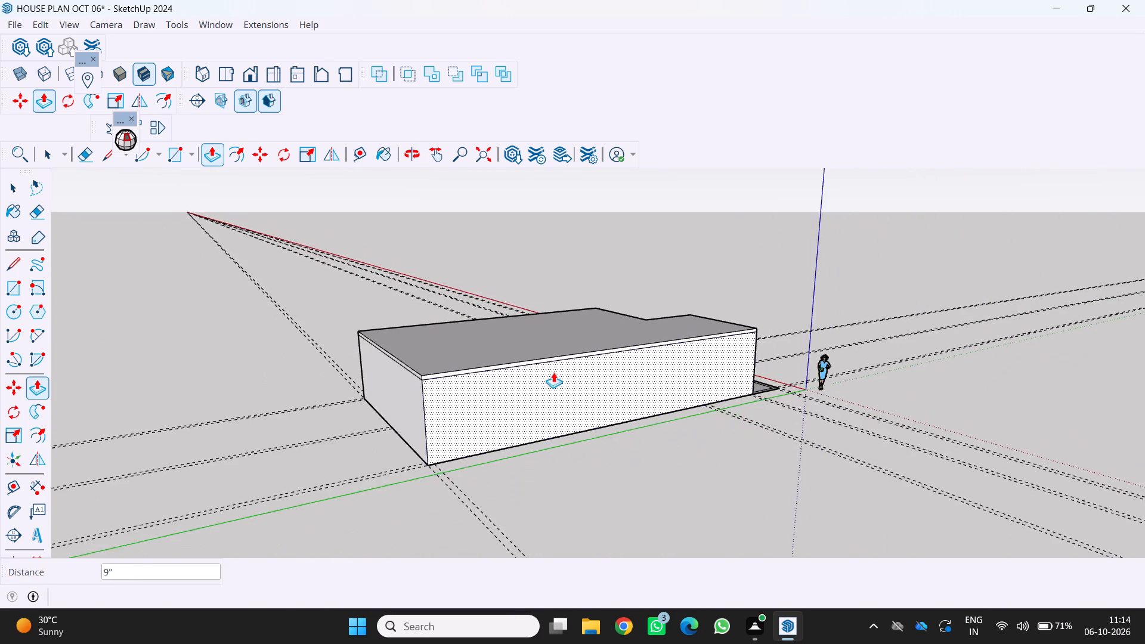
pyautogui.scroll(-9, 553, 372)
pyautogui.moveTo(500, 428); pyautogui.dragTo(871, 430, button='middle')
pyautogui.scroll(-1, 502, 433)
pyautogui.scroll(-5, 458, 533)
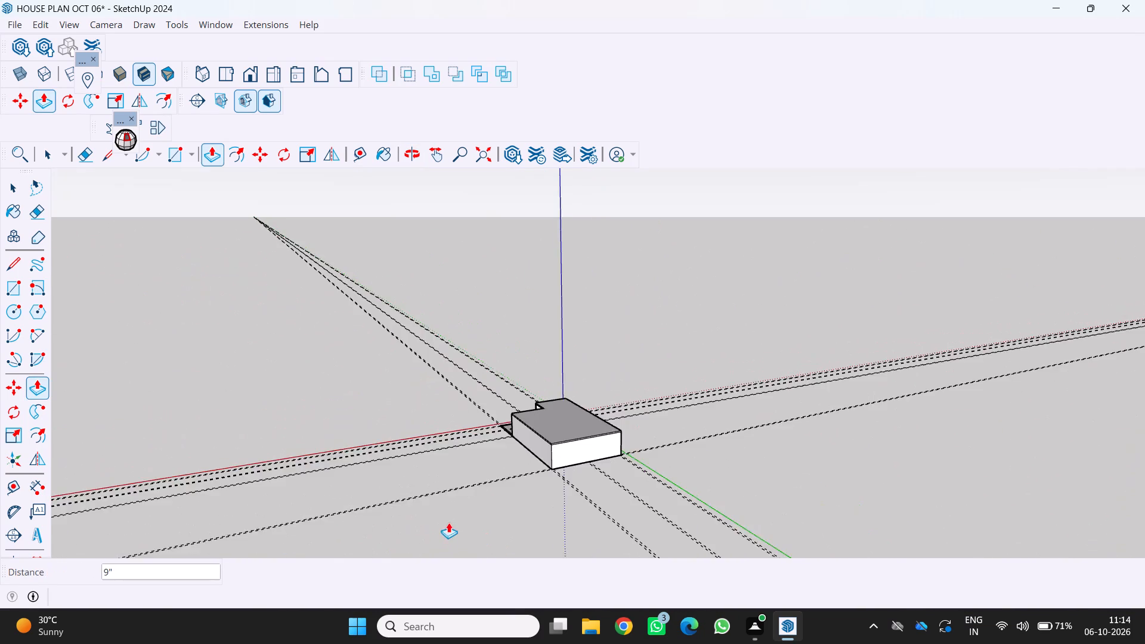
pyautogui.moveTo(447, 516); pyautogui.dragTo(897, 419, button='middle')
pyautogui.moveTo(438, 484); pyautogui.dragTo(482, 583, button='middle')
pyautogui.scroll(2, 603, 456)
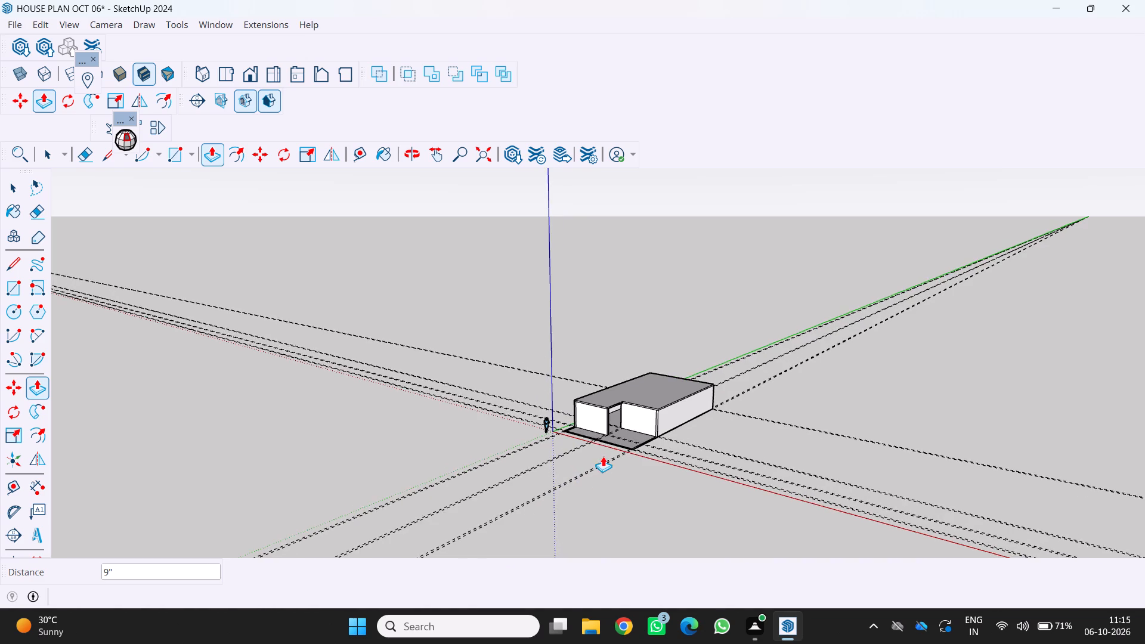
pyautogui.scroll(9, 604, 455)
pyautogui.scroll(8, 615, 389)
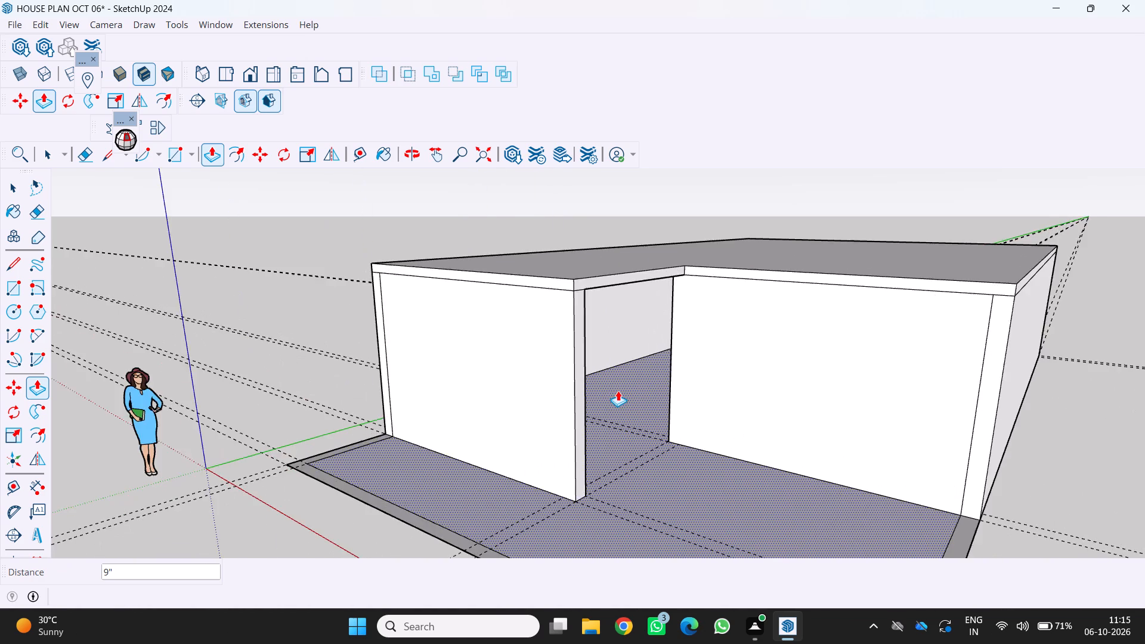
pyautogui.scroll(1, 618, 391)
pyautogui.moveTo(618, 391); pyautogui.dragTo(471, 388, button='middle')
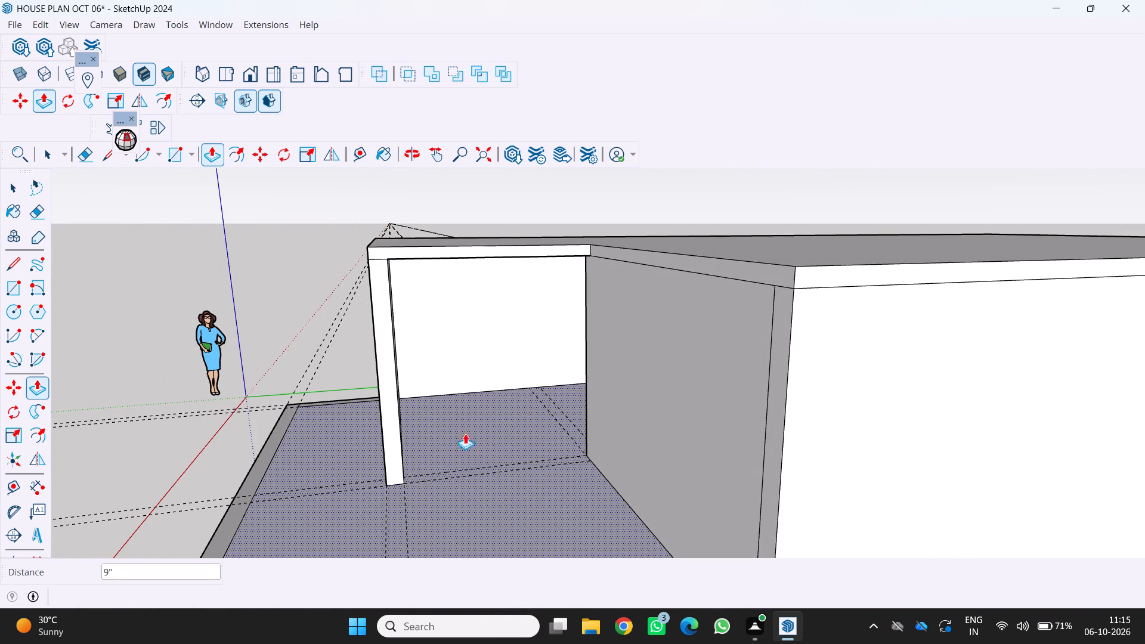
pyautogui.press('Escape')
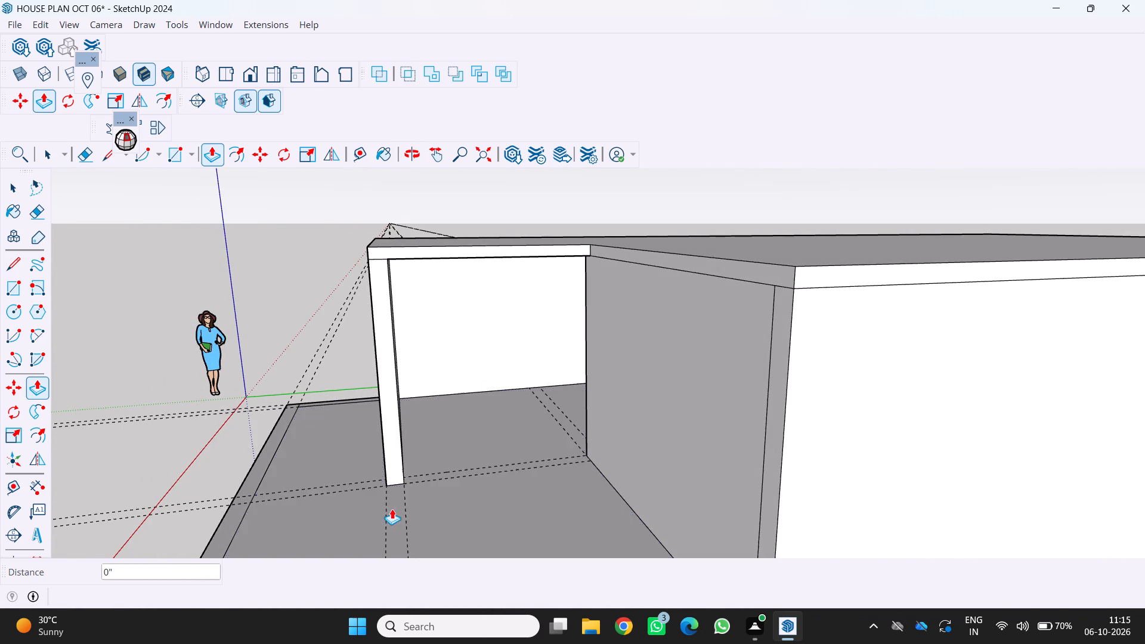
pyautogui.press('Escape')
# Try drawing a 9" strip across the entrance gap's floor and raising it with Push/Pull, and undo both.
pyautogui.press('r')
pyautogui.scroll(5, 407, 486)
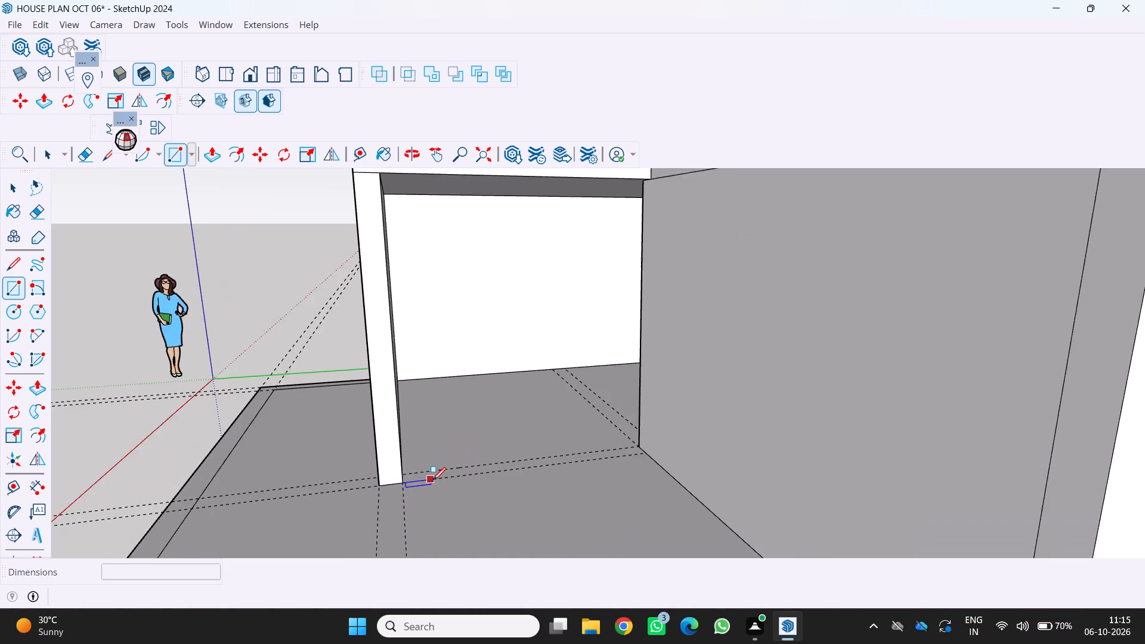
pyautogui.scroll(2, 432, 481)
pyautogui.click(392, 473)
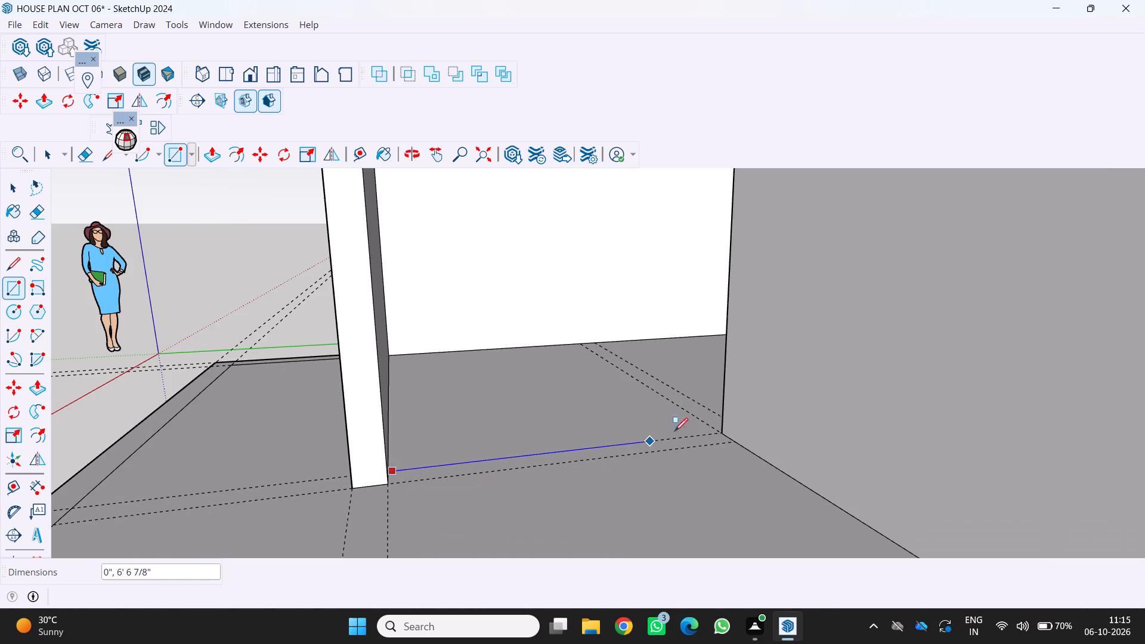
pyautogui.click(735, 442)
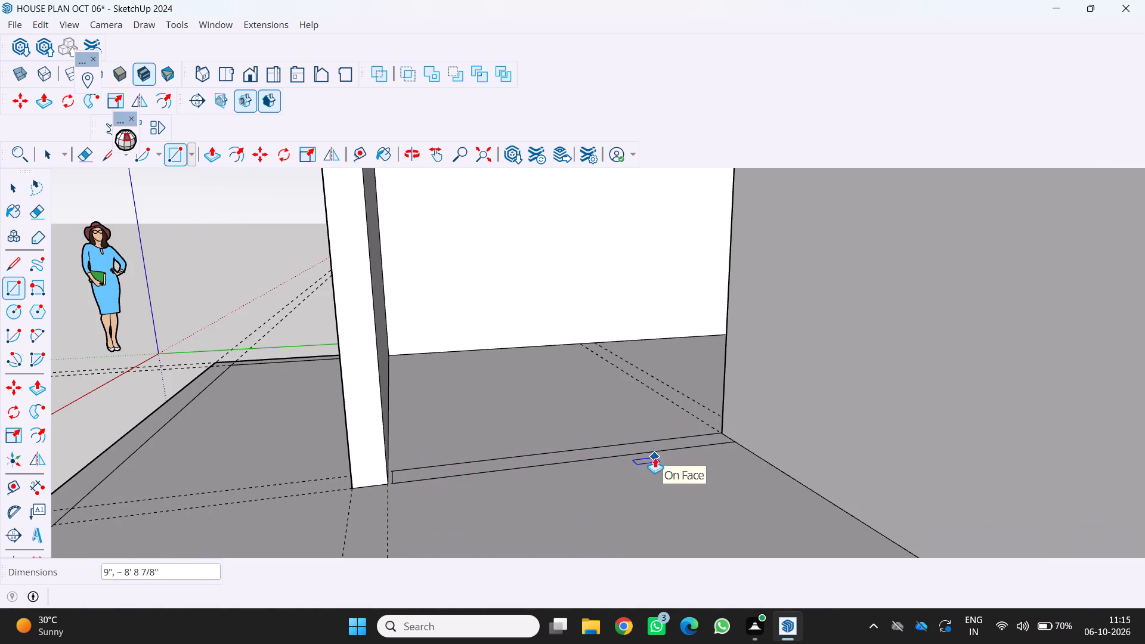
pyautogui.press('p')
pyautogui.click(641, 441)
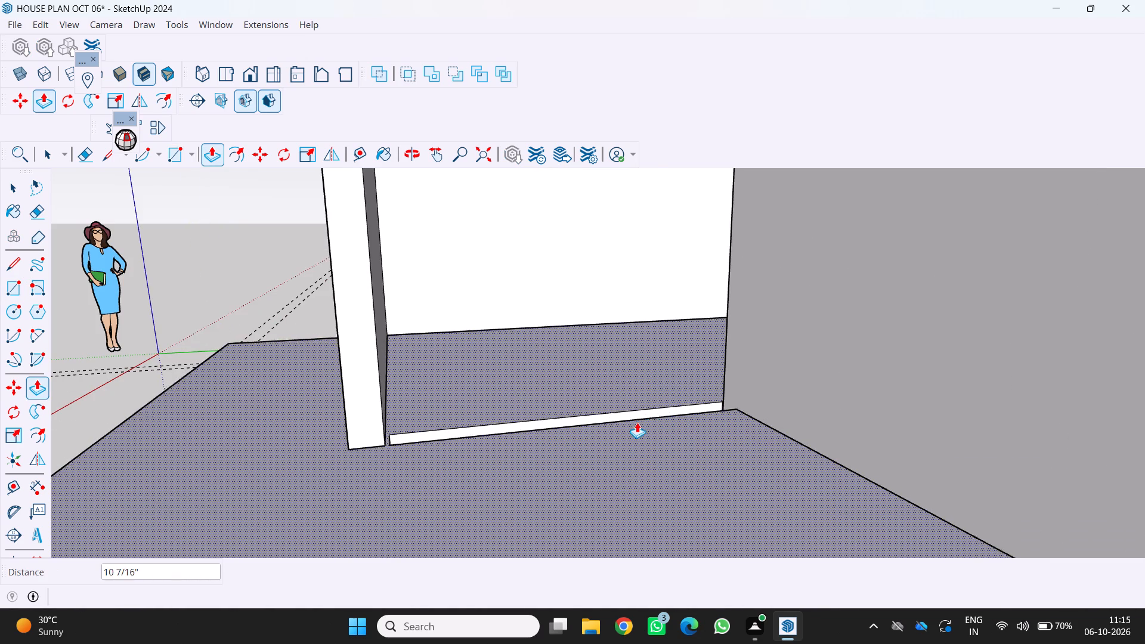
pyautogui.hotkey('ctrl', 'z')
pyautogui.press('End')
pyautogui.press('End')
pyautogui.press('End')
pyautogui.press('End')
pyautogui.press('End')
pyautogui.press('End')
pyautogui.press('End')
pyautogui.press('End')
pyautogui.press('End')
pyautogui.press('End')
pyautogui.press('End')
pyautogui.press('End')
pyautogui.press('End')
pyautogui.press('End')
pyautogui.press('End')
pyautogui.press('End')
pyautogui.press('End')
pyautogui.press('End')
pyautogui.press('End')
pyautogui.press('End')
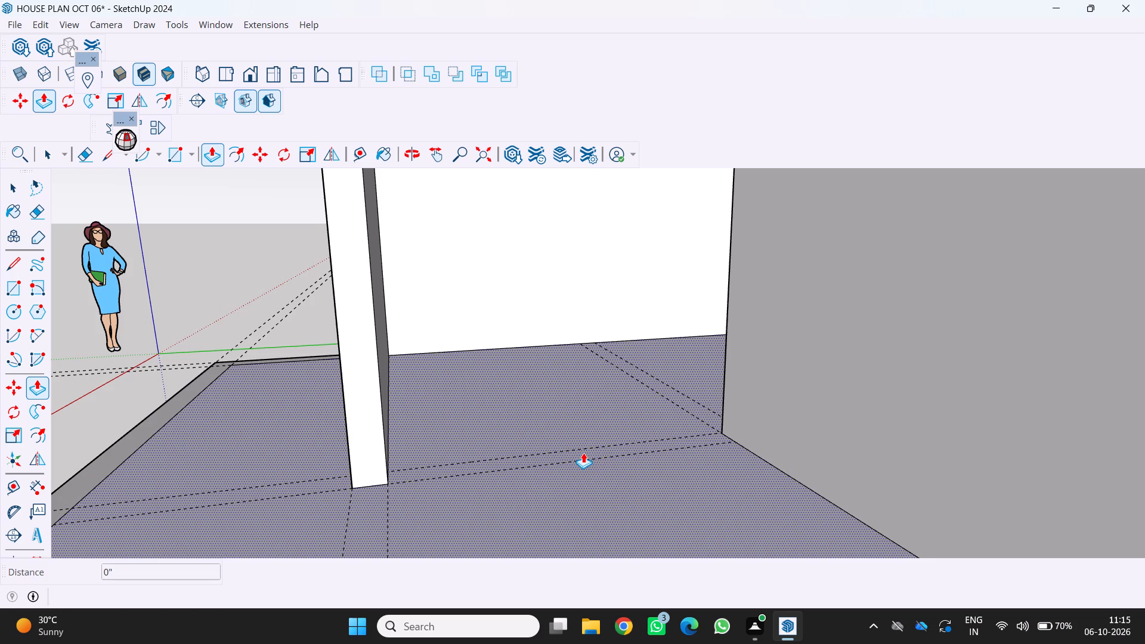
# Draw a 9"-wide rectangle on the floor across the entrance gap, from the front partition's free end to the opposite wall.
pyautogui.press('r')
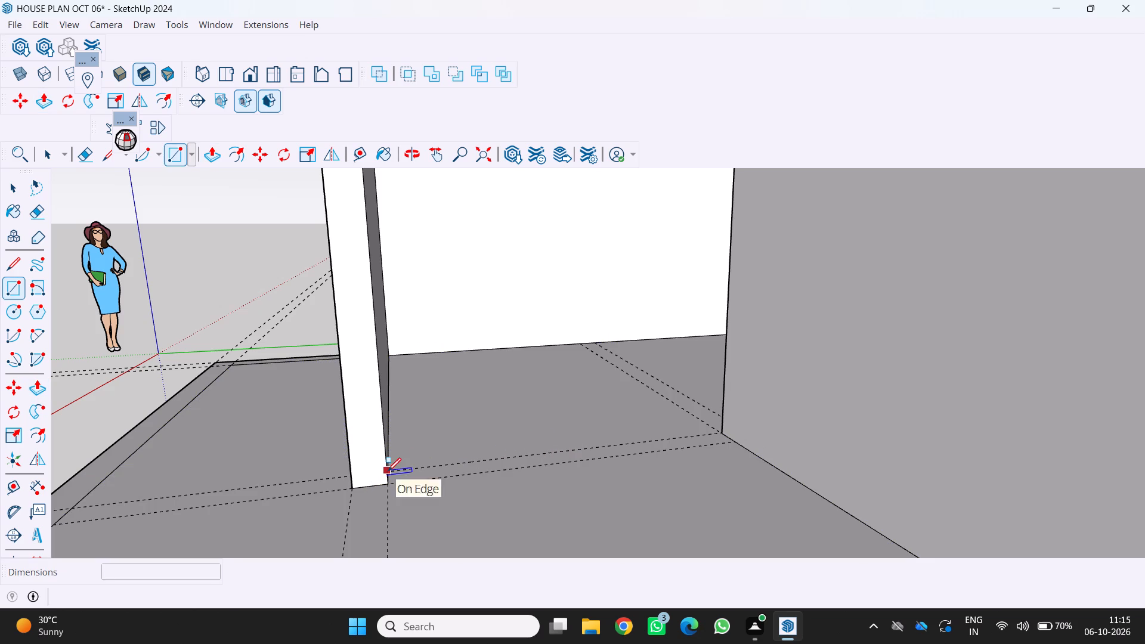
pyautogui.click(392, 470)
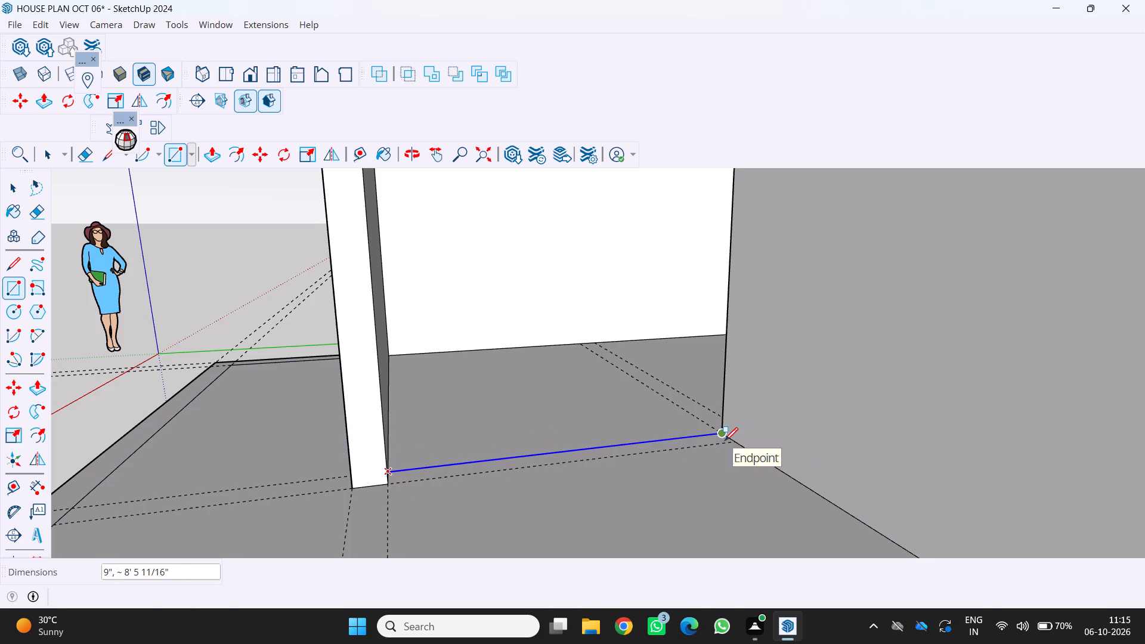
pyautogui.click(729, 444)
# Push/Pull the strip across the entrance gap up 10' to the roof slab's underside, closing the gap with a wall.
pyautogui.press('p')
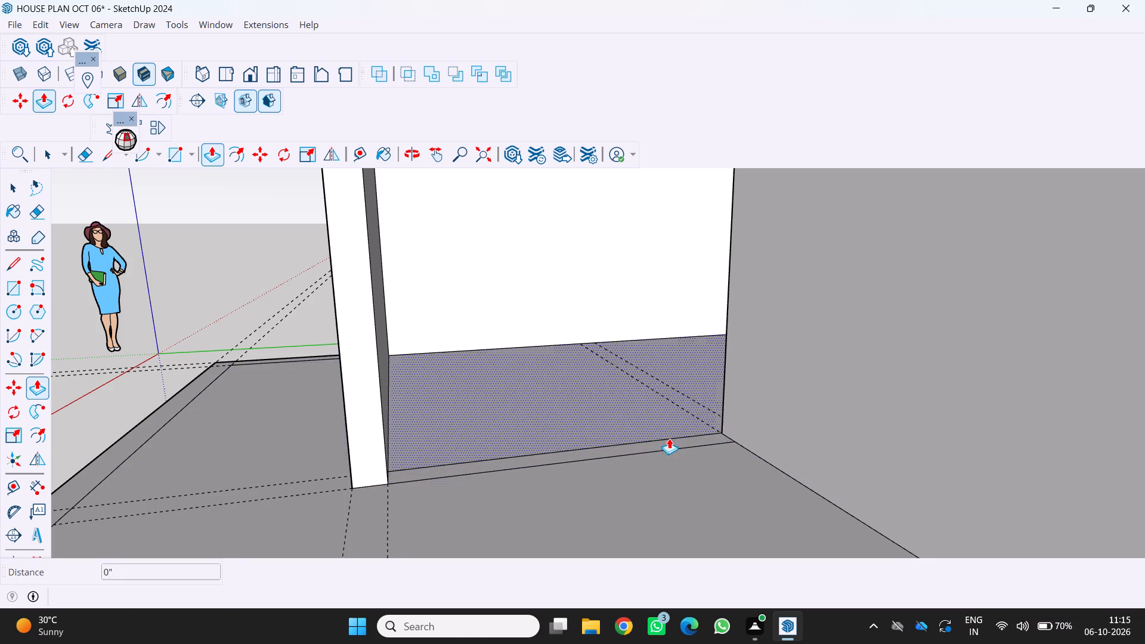
pyautogui.scroll(2, 664, 438)
pyautogui.click(598, 451)
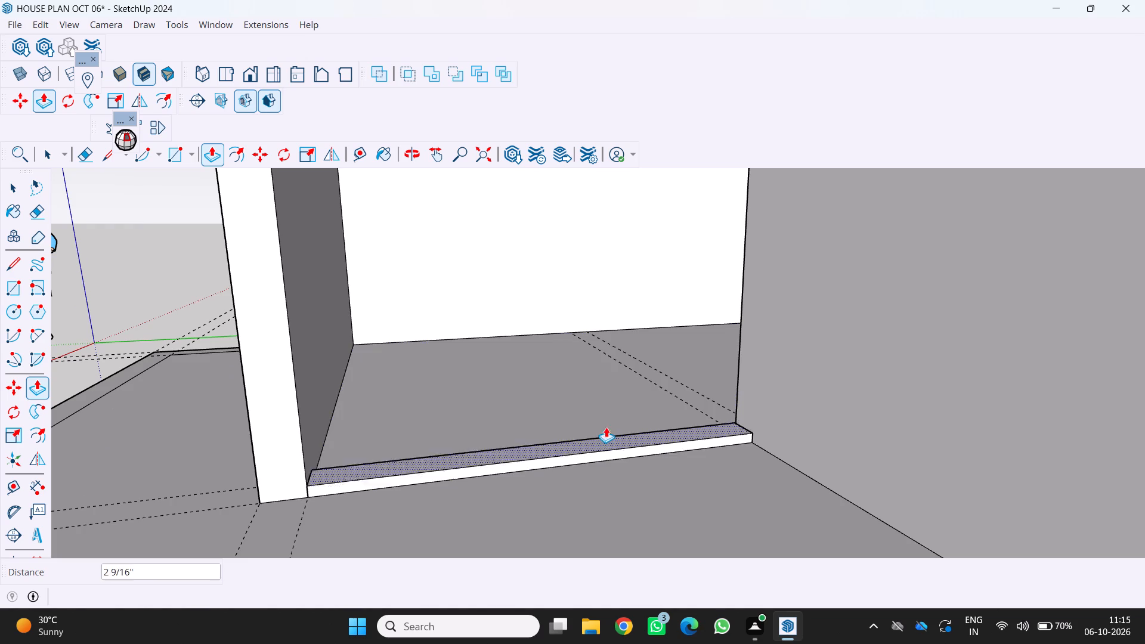
pyautogui.scroll(-11, 625, 358)
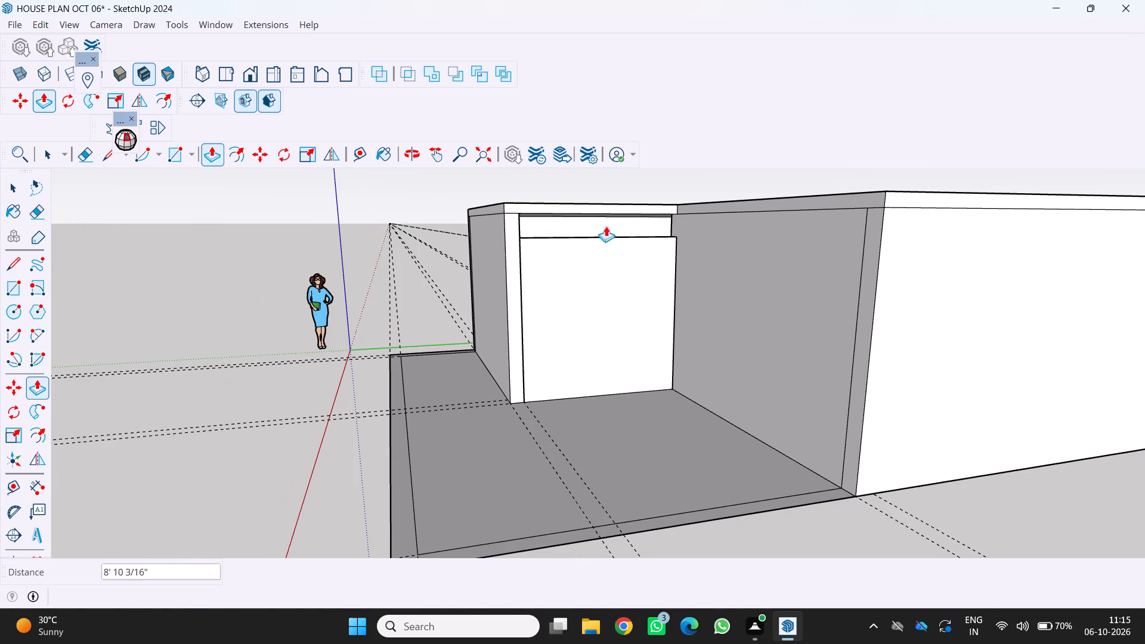
pyautogui.click(604, 213)
# Examine the closed front recess and the roof slab's top face out to its rear corners.
pyautogui.scroll(-4, 539, 413)
pyautogui.moveTo(539, 413); pyautogui.dragTo(581, 453, button='middle')
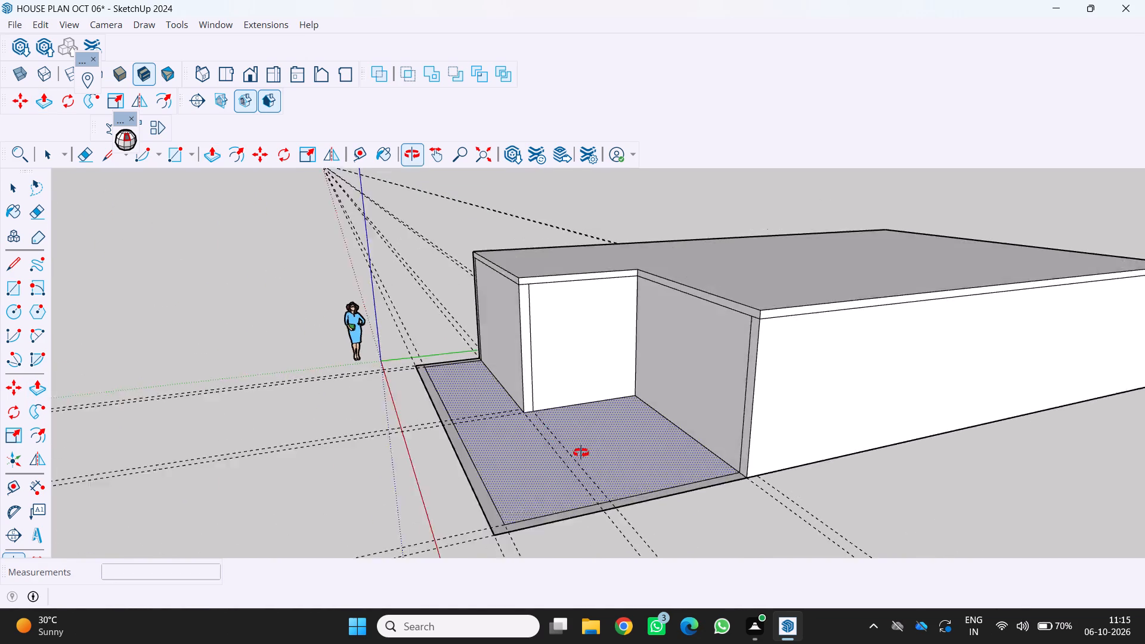
pyautogui.moveTo(581, 453); pyautogui.dragTo(676, 460, button='middle')
pyautogui.middleClick(678, 459)
pyautogui.scroll(-4, 707, 422)
pyautogui.moveTo(680, 393); pyautogui.dragTo(736, 472, button='middle')
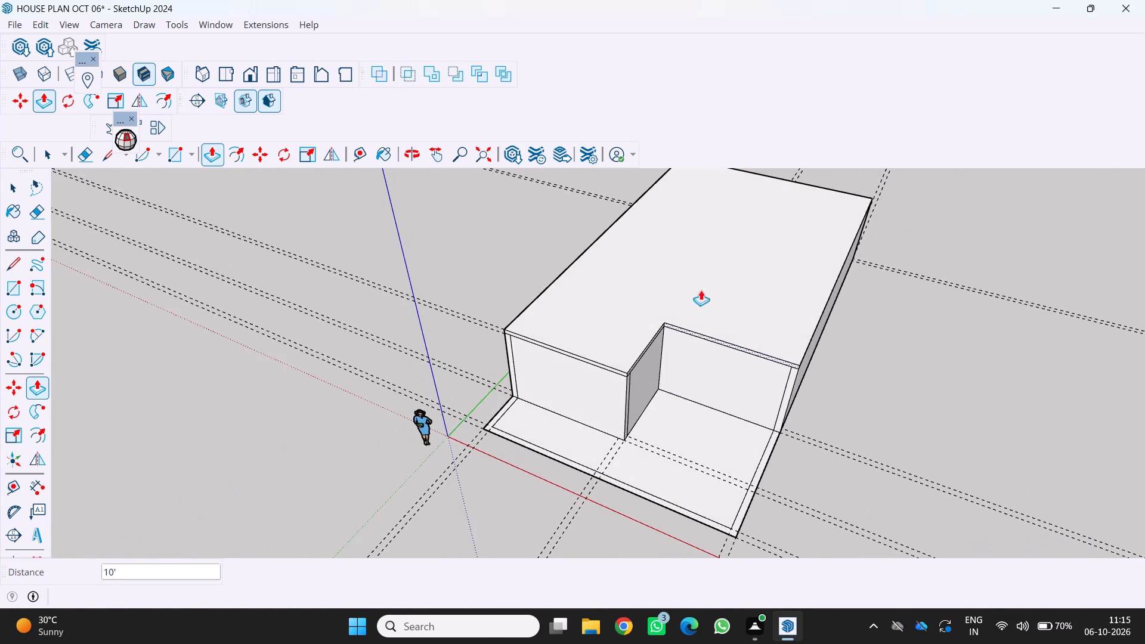
pyautogui.scroll(1, 692, 247)
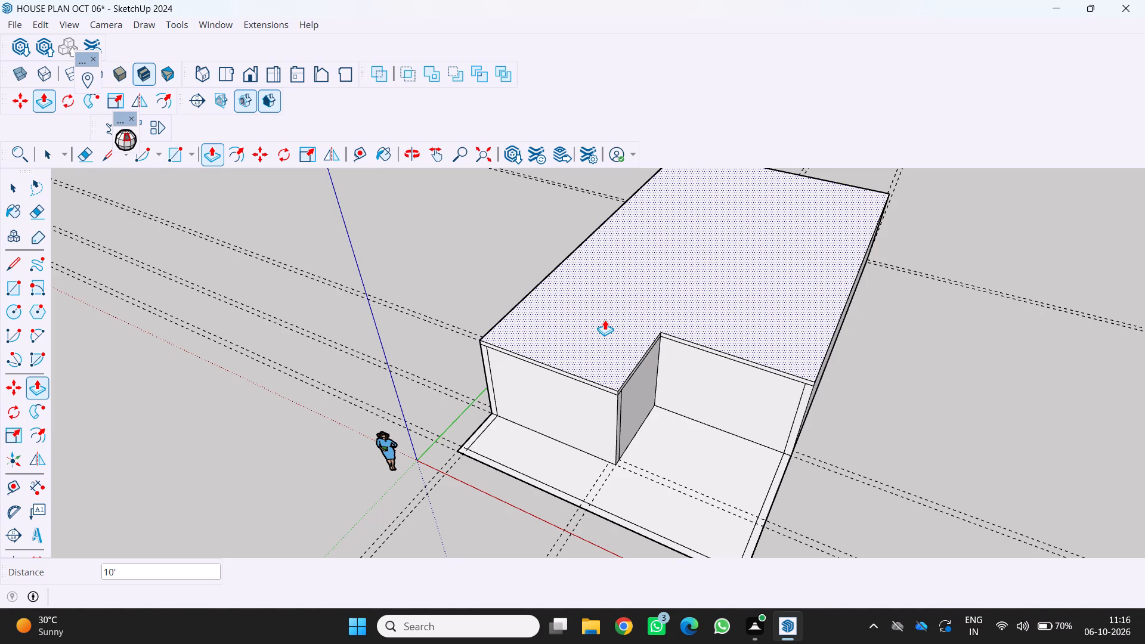
pyautogui.scroll(-4, 841, 451)
pyautogui.moveTo(807, 436); pyautogui.dragTo(889, 490, button='middle')
pyautogui.scroll(-5, 617, 231)
pyautogui.moveTo(658, 241); pyautogui.dragTo(550, 103, button='middle')
pyautogui.scroll(1, 550, 117)
pyautogui.scroll(12, 627, 225)
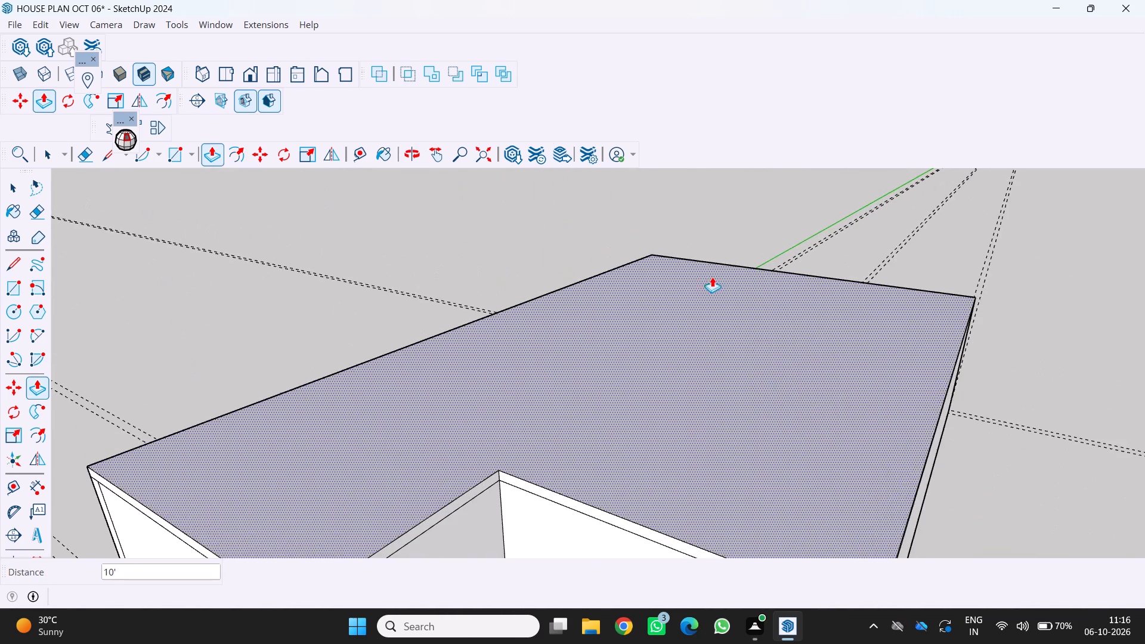
pyautogui.moveTo(703, 271); pyautogui.dragTo(715, 367, button='middle')
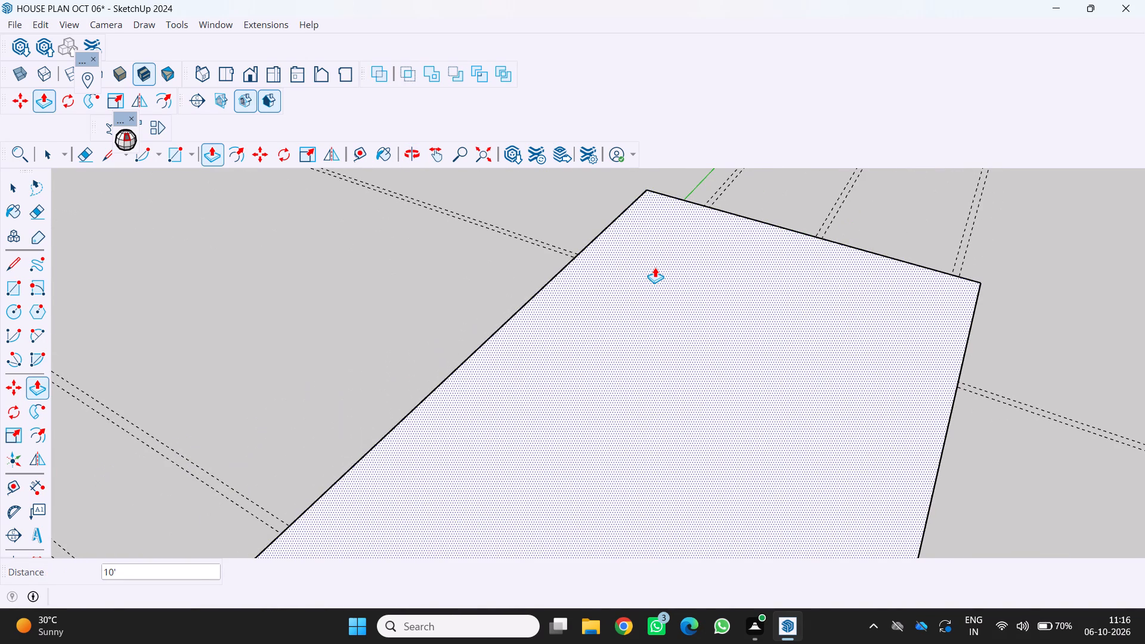
pyautogui.press('Escape')
pyautogui.press('Escape')
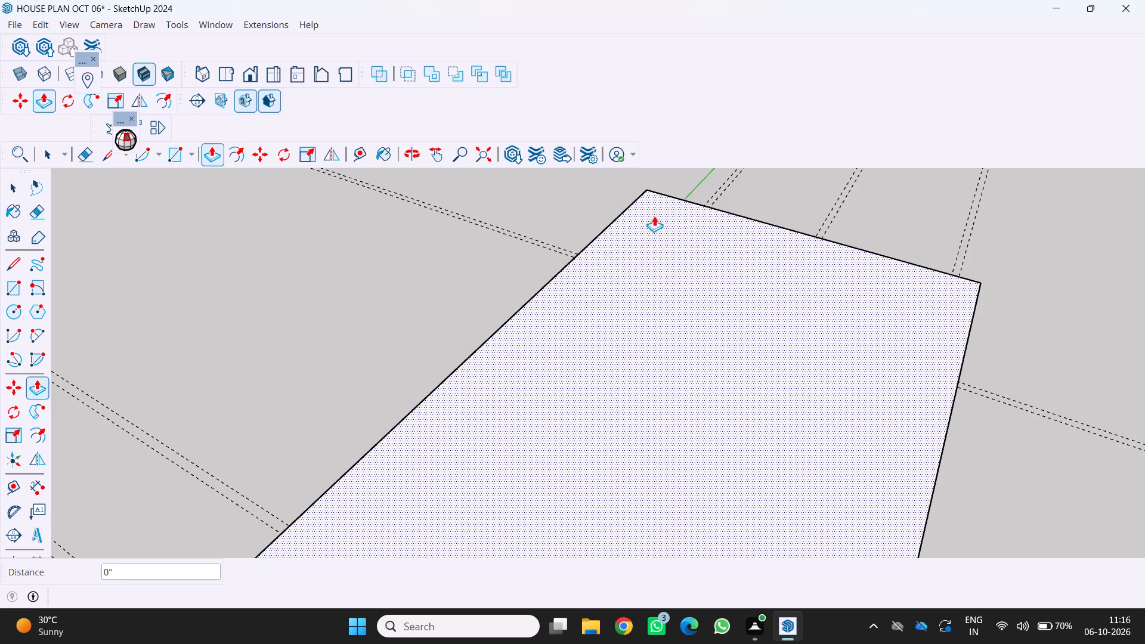
pyautogui.press('Escape')
pyautogui.press('Escape')
pyautogui.press('Escape')
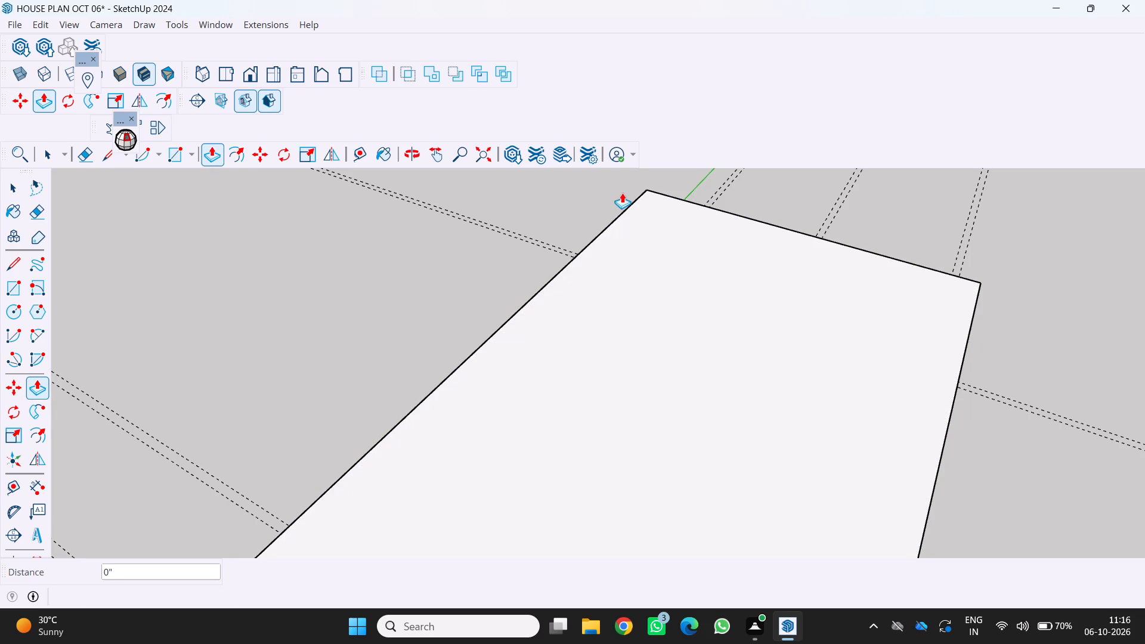
# Examine the roof slab's top face, its rear edge and the front recess from above and from the front.
pyautogui.click(175, 153)
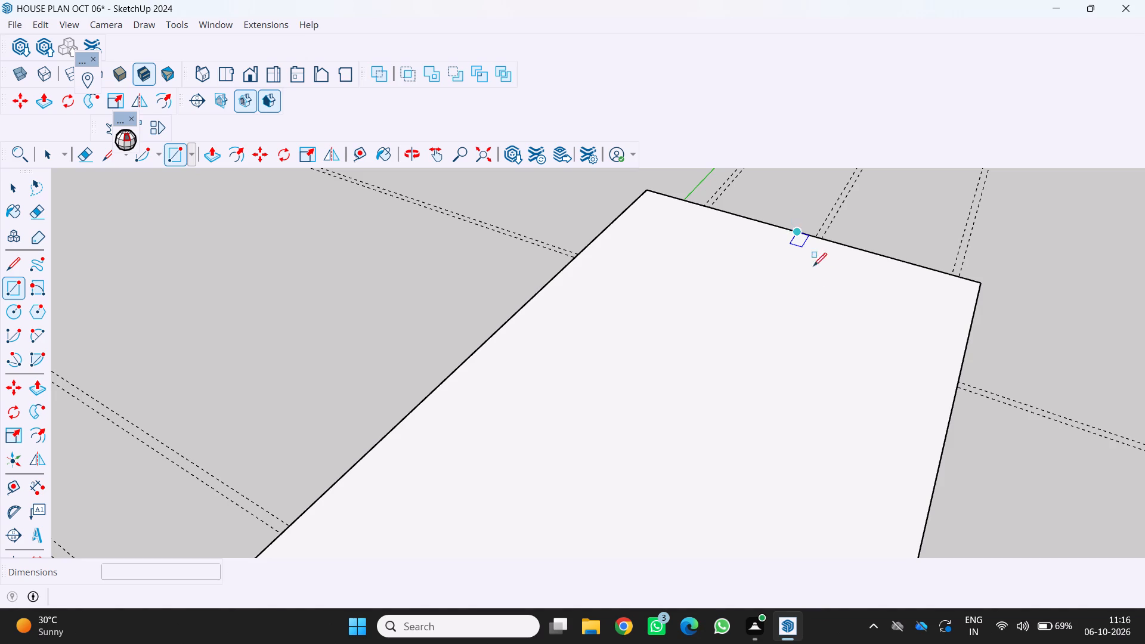
pyautogui.scroll(-2, 697, 236)
pyautogui.moveTo(694, 236); pyautogui.dragTo(722, 247, button='middle')
pyautogui.scroll(-1, 722, 247)
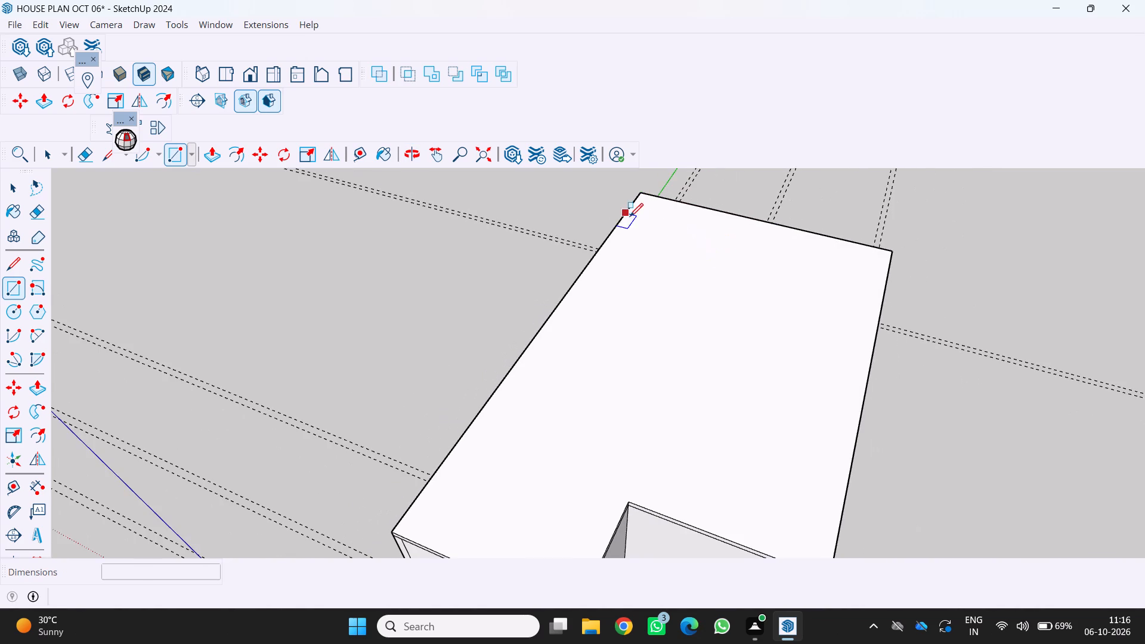
pyautogui.scroll(5, 630, 207)
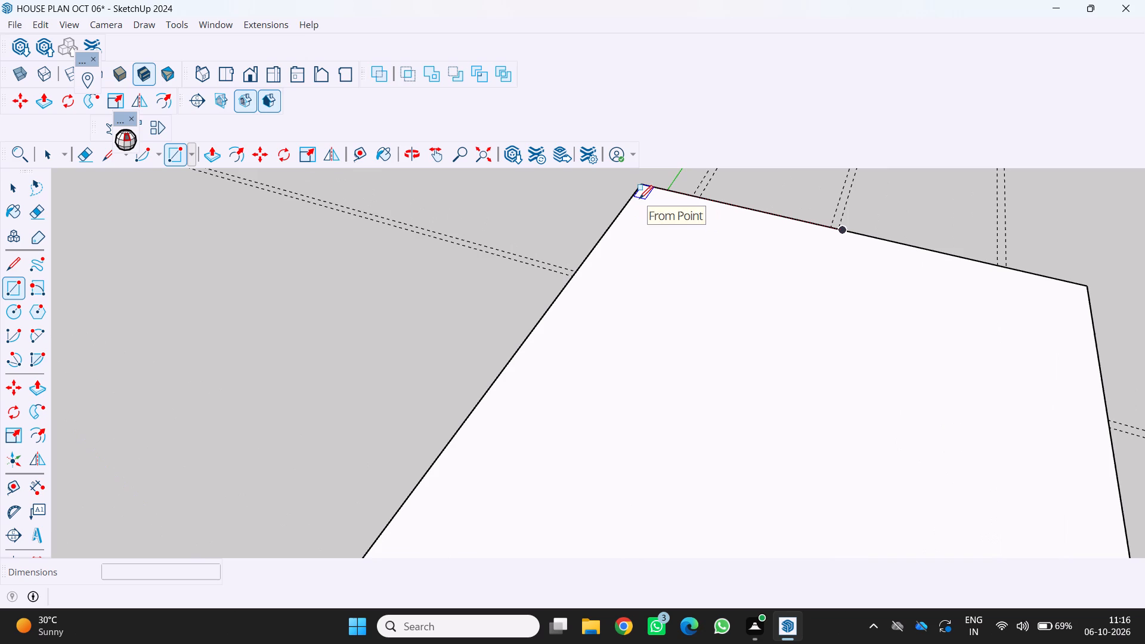
pyautogui.scroll(-3, 639, 199)
pyautogui.scroll(-4, 639, 273)
pyautogui.moveTo(635, 271); pyautogui.dragTo(702, 186, button='middle')
pyautogui.middleClick(702, 186)
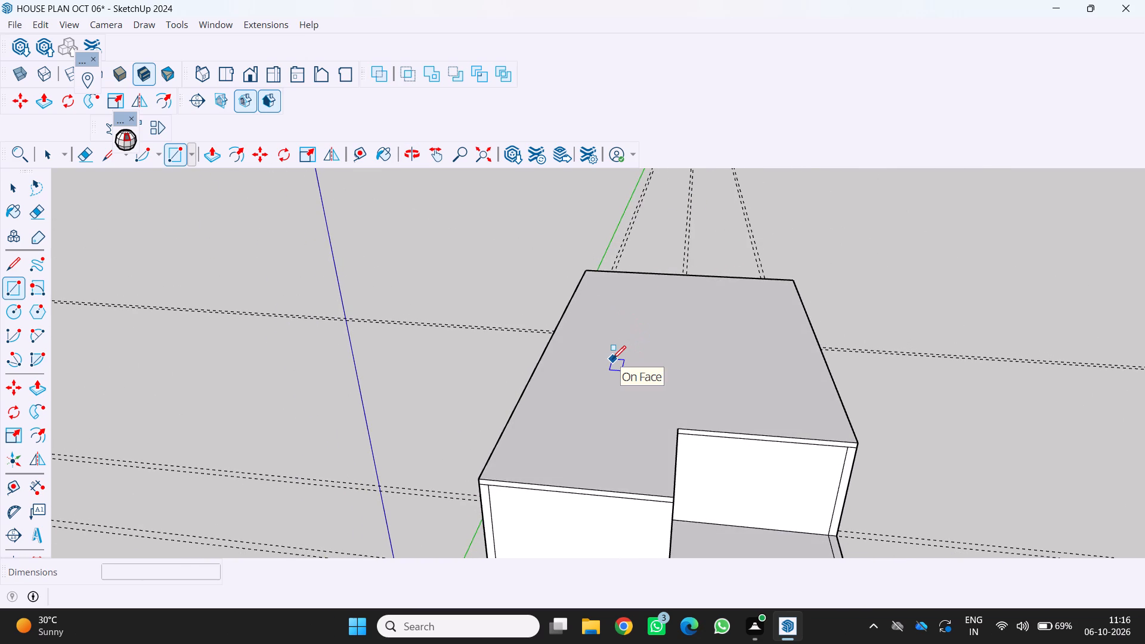
pyautogui.scroll(-4, 612, 359)
pyautogui.moveTo(604, 357); pyautogui.dragTo(605, 272, button='middle')
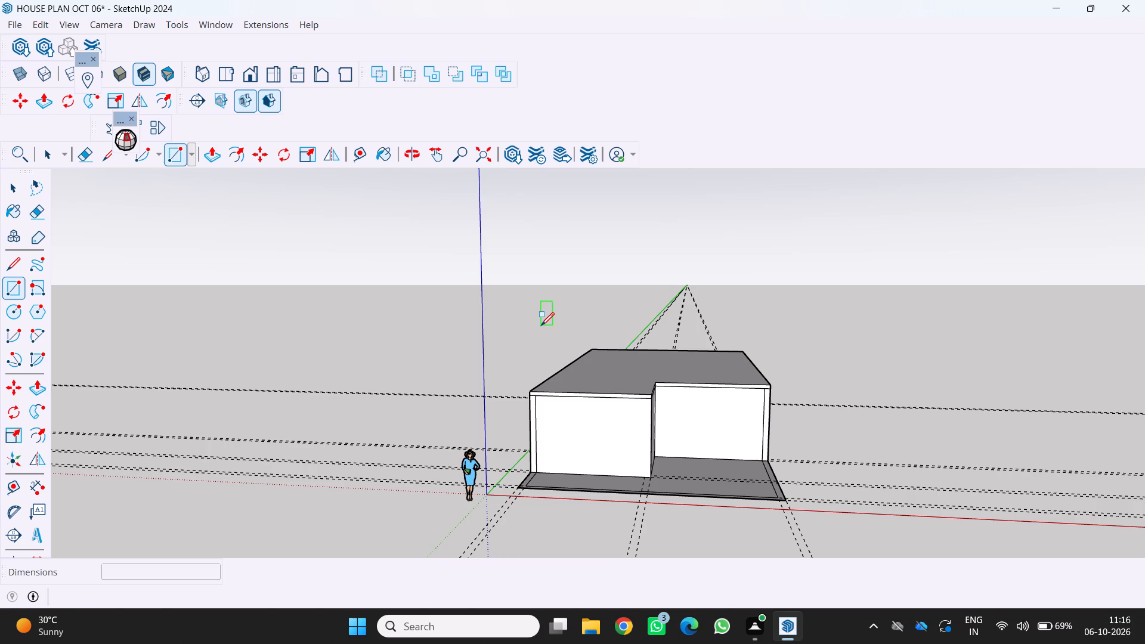
pyautogui.moveTo(550, 286); pyautogui.dragTo(551, 346, button='middle')
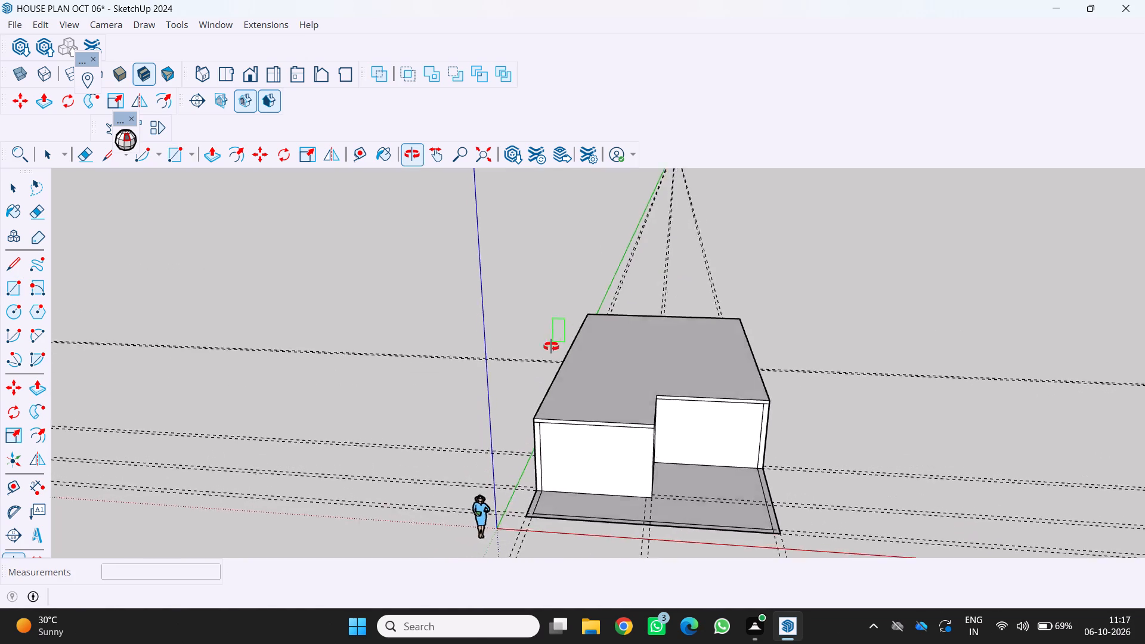
pyautogui.moveTo(551, 346); pyautogui.dragTo(544, 349, button='middle')
pyautogui.scroll(3, 550, 283)
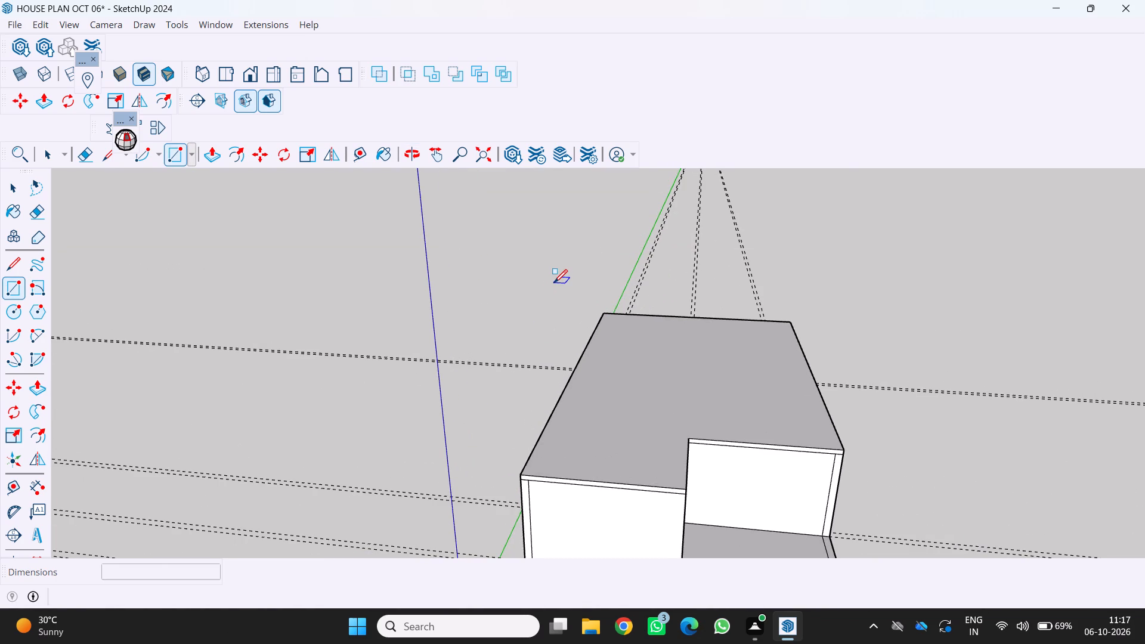
pyautogui.scroll(-1, 576, 308)
pyautogui.moveTo(576, 308); pyautogui.dragTo(563, 336, button='middle')
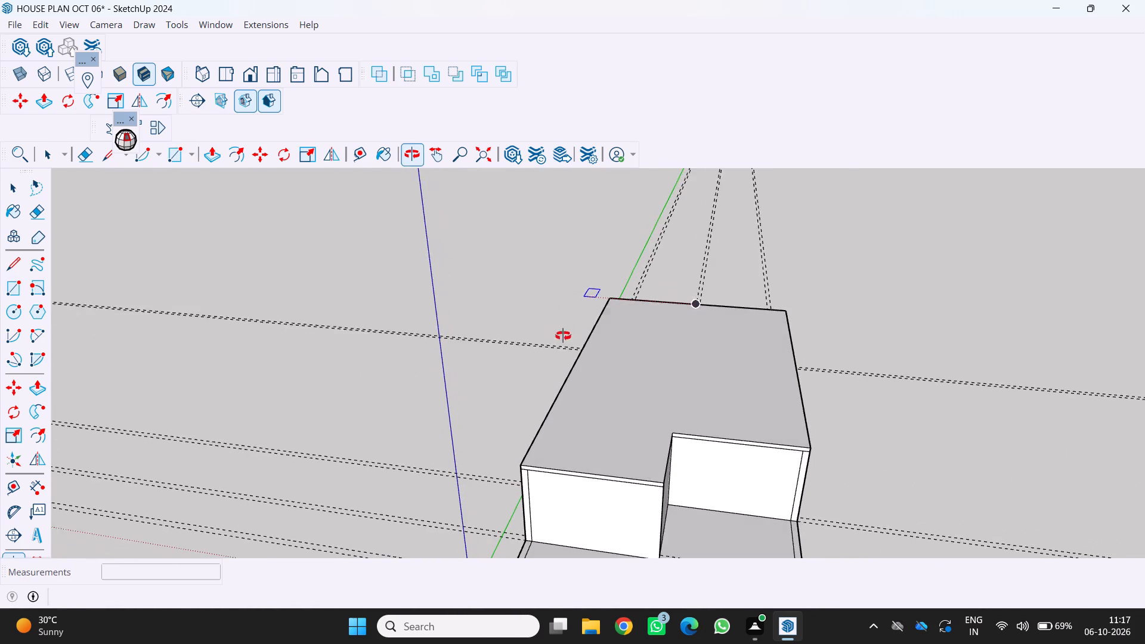
pyautogui.moveTo(563, 336); pyautogui.dragTo(562, 340, button='middle')
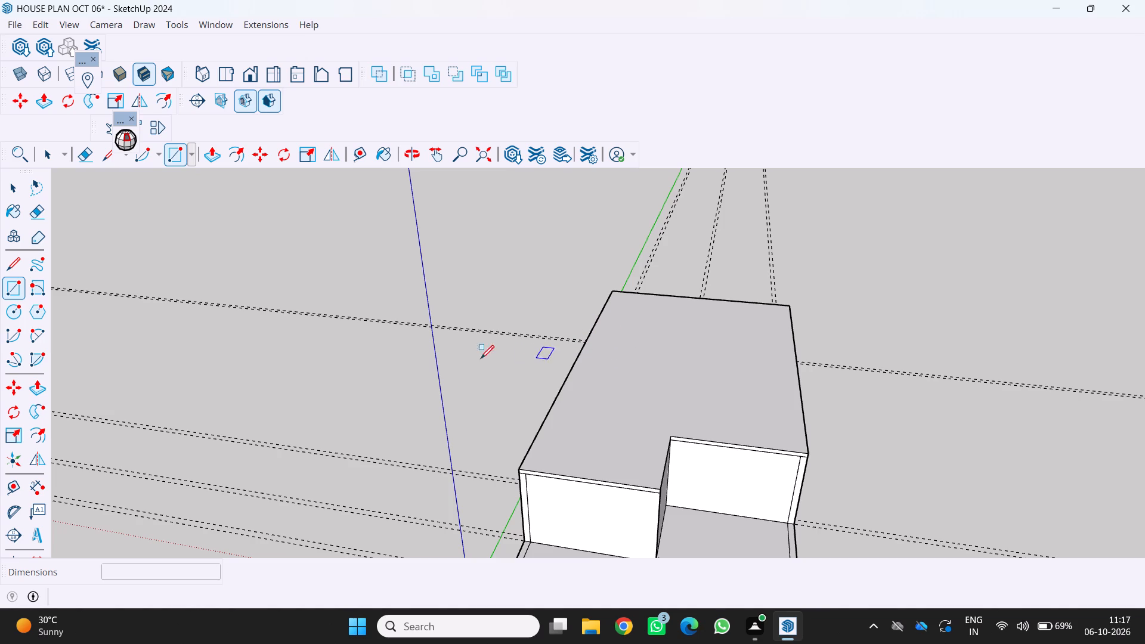
pyautogui.press('space')
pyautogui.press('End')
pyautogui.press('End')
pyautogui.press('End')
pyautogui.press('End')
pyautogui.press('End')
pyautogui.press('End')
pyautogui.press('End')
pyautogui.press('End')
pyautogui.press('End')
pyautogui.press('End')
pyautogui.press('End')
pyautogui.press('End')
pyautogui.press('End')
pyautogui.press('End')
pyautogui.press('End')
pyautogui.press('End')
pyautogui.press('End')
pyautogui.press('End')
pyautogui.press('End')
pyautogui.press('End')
# Push/Pull the front end face of the side wall beside the open recess forward 9' 7" along the floor's side.
pyautogui.moveTo(561, 318); pyautogui.dragTo(577, 246, button='middle')
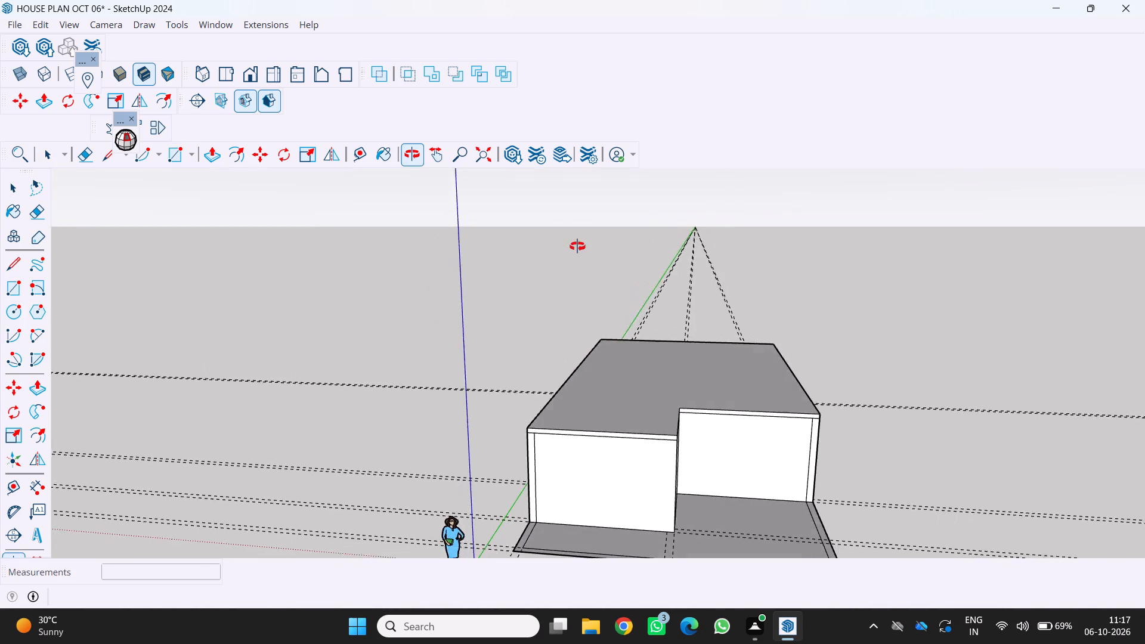
pyautogui.moveTo(577, 246); pyautogui.dragTo(558, 241, button='middle')
pyautogui.scroll(-2, 561, 267)
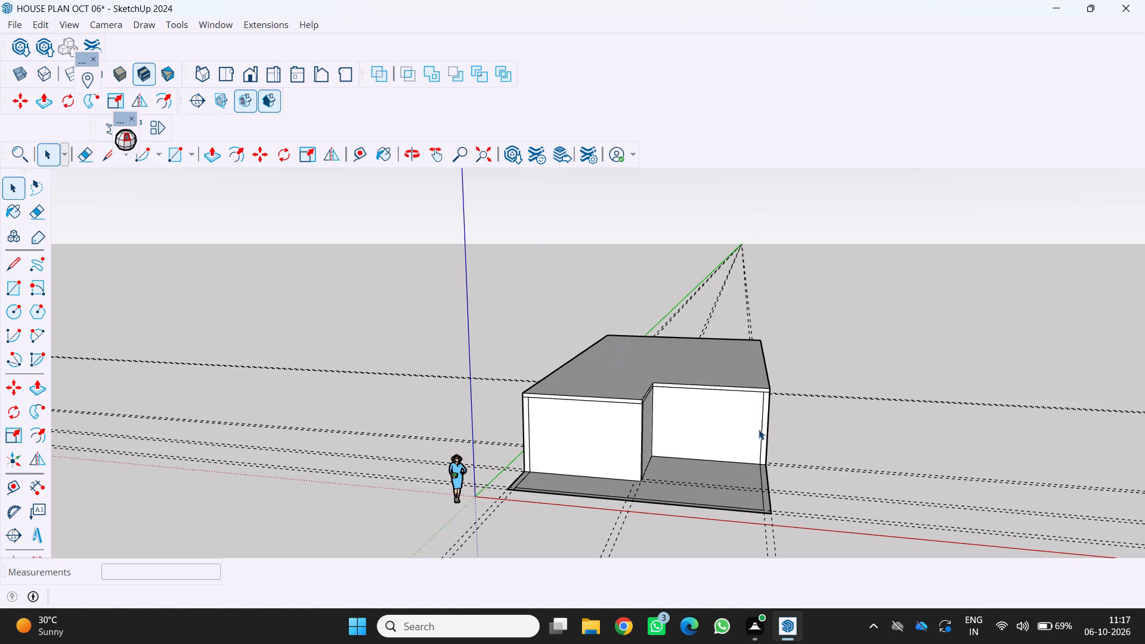
pyautogui.press('p')
pyautogui.scroll(6, 773, 432)
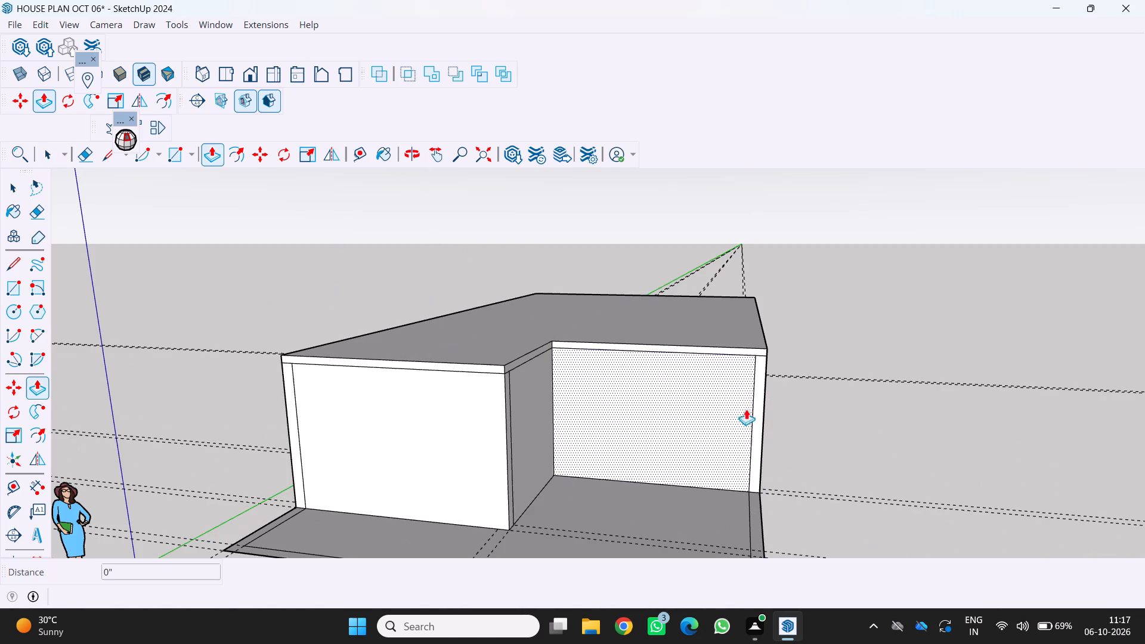
pyautogui.click(760, 423)
pyautogui.scroll(-5, 750, 476)
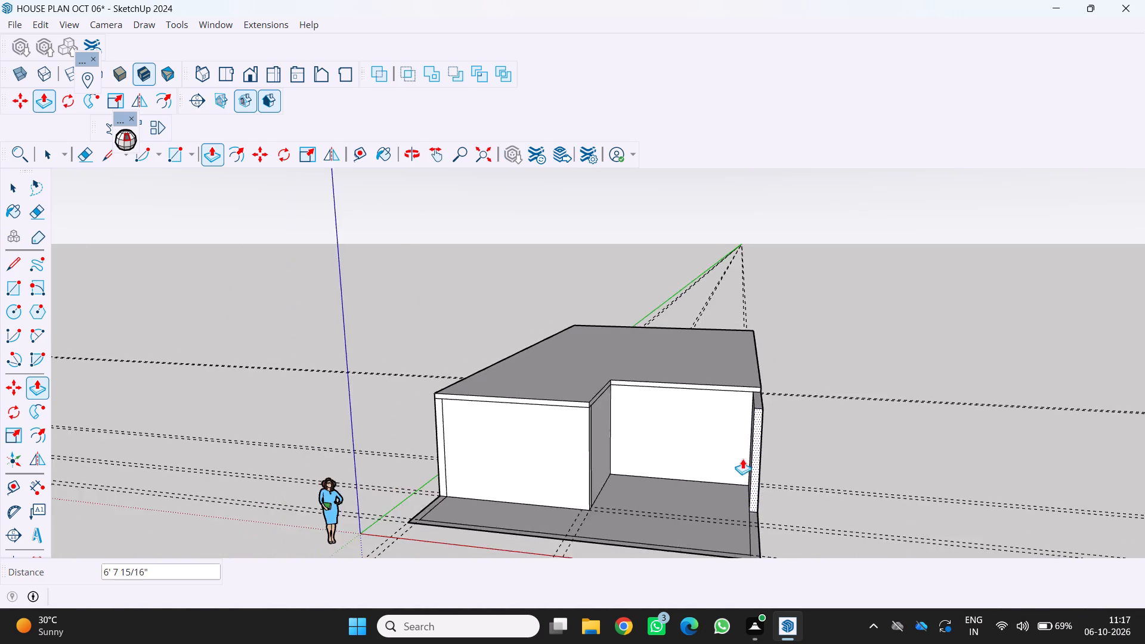
pyautogui.scroll(-1, 742, 459)
pyautogui.scroll(3, 750, 469)
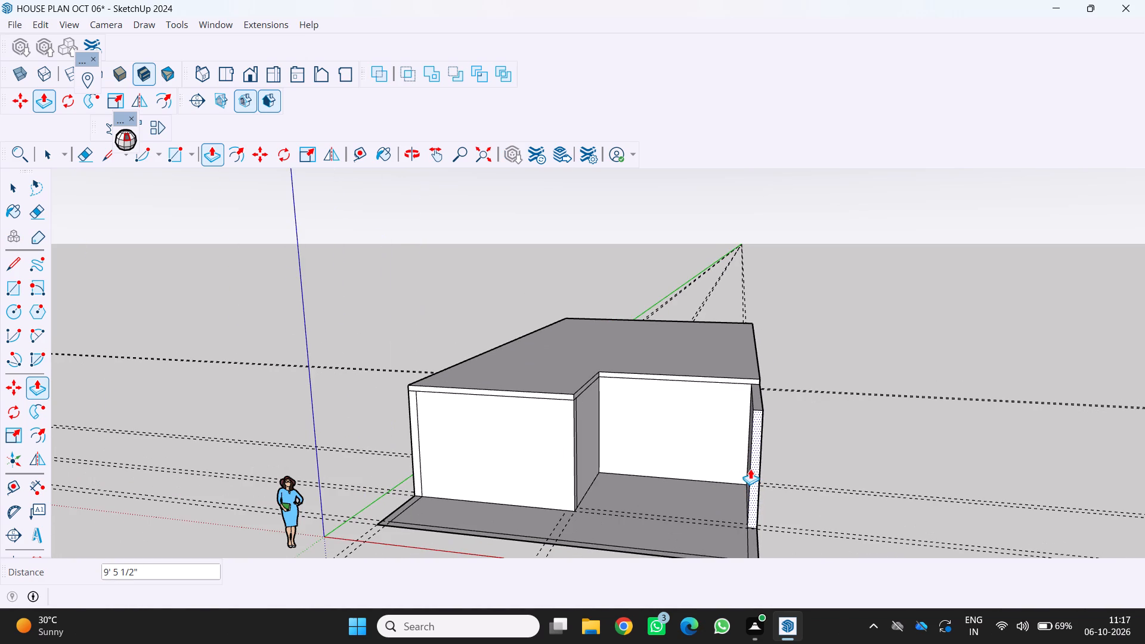
pyautogui.scroll(3, 745, 467)
pyautogui.moveTo(744, 466); pyautogui.dragTo(751, 391, button='middle')
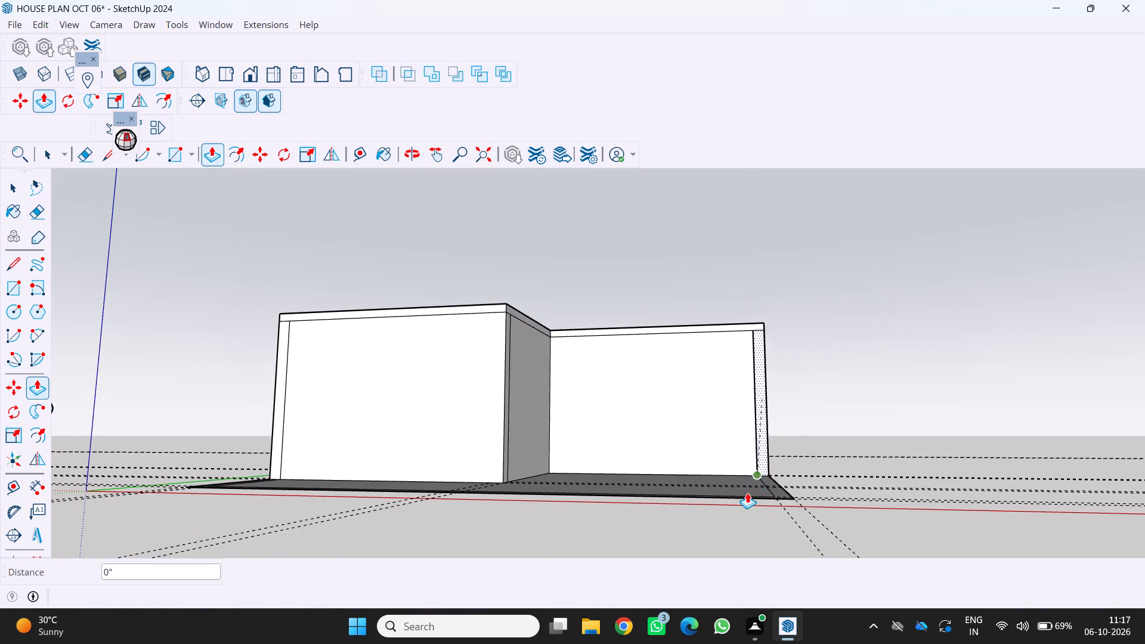
pyautogui.scroll(6, 747, 484)
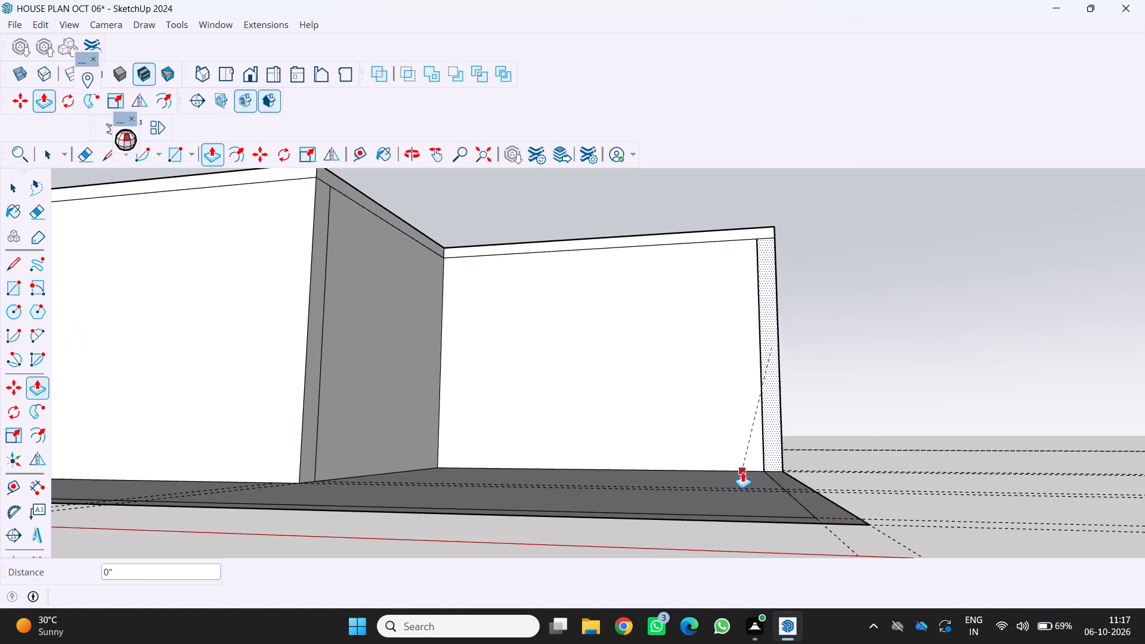
pyautogui.scroll(-3, 742, 472)
pyautogui.moveTo(728, 451); pyautogui.dragTo(692, 537, button='middle')
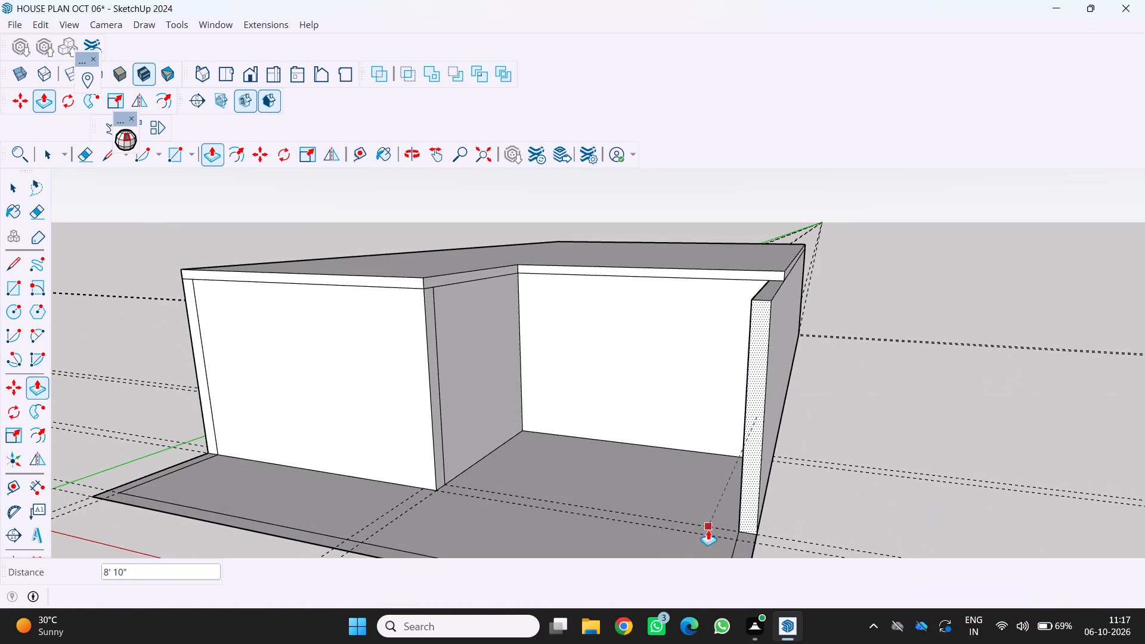
pyautogui.click(707, 533)
# Push/Pull the top face of the extended side wall up 5 1/2" toward the roof slab's top.
pyautogui.scroll(-4, 556, 466)
pyautogui.moveTo(556, 466); pyautogui.dragTo(561, 468, button='middle')
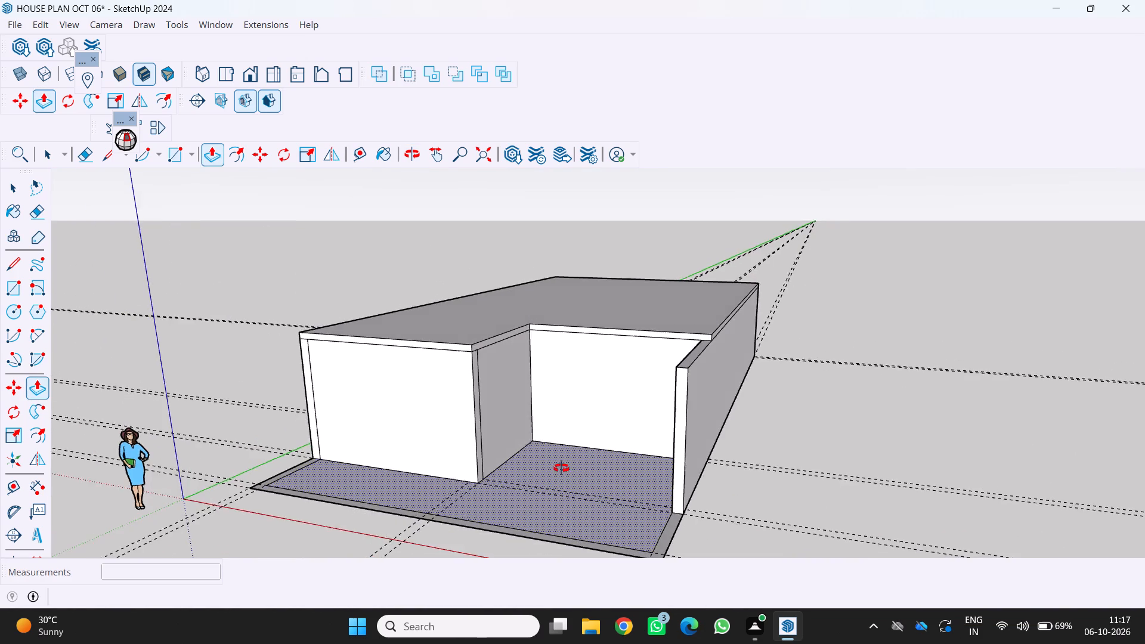
pyautogui.moveTo(561, 468); pyautogui.dragTo(658, 469, button='middle')
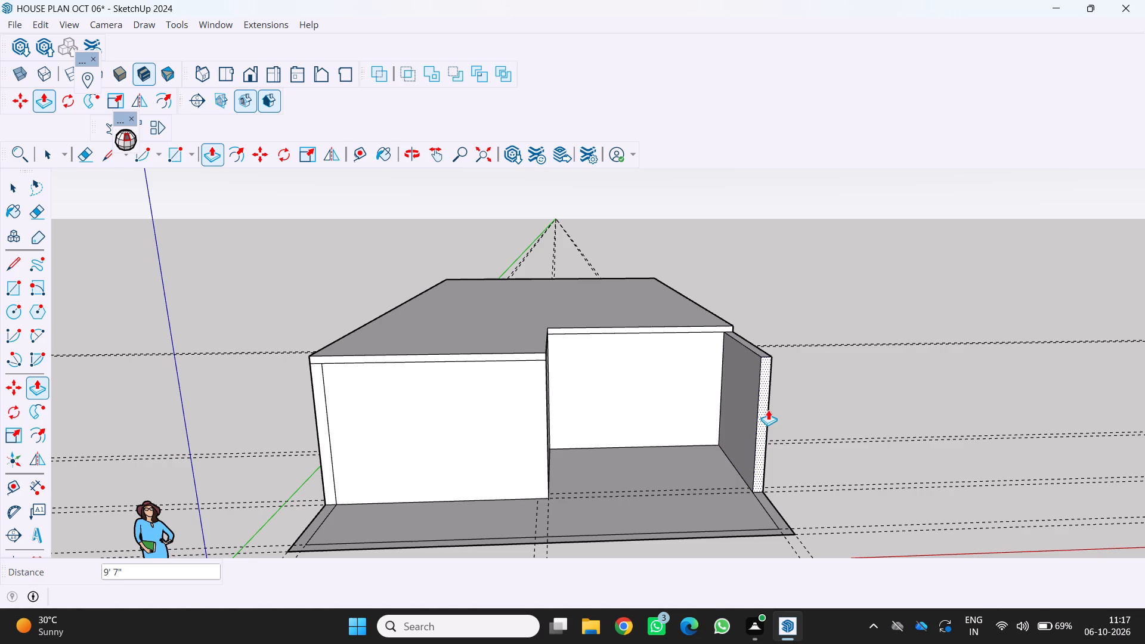
pyautogui.scroll(-3, 773, 399)
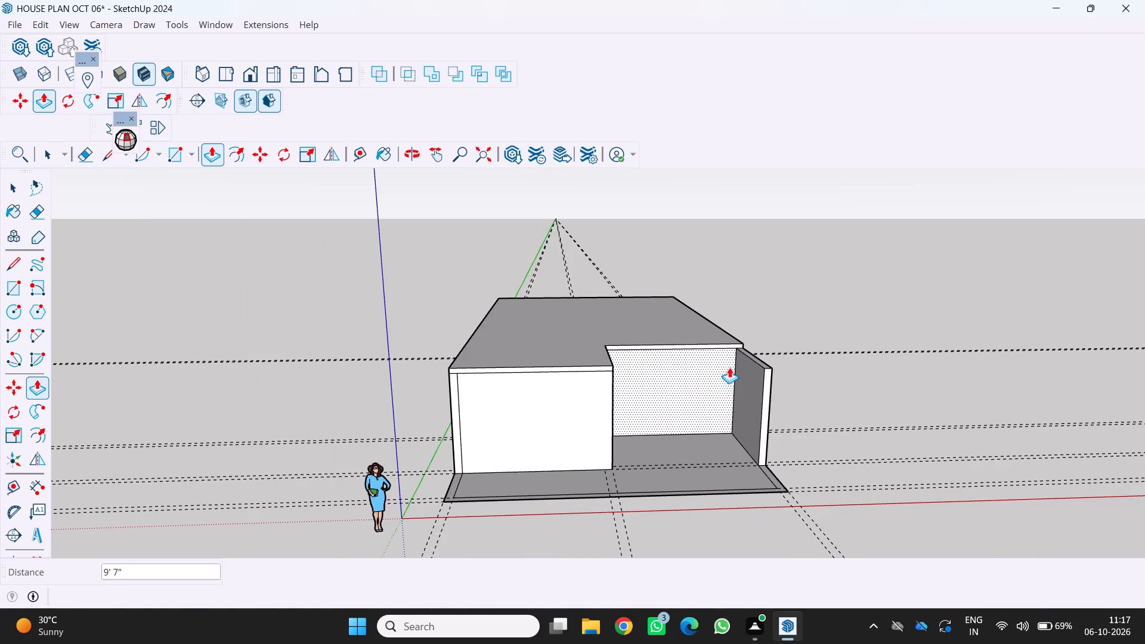
pyautogui.moveTo(729, 367); pyautogui.dragTo(635, 333, button='middle')
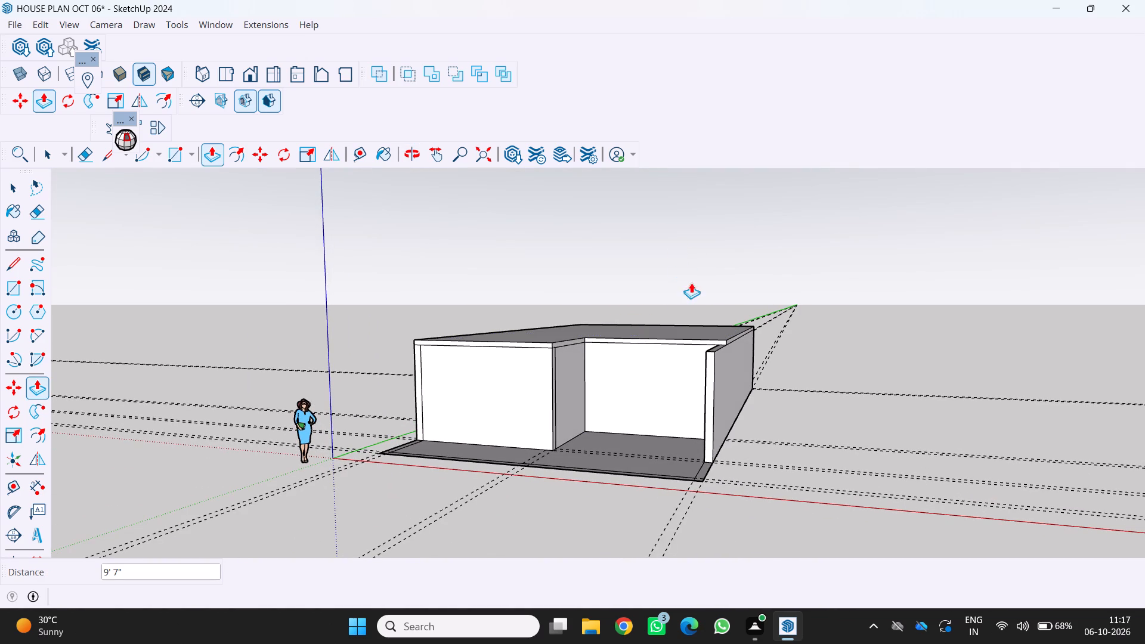
pyautogui.moveTo(686, 278); pyautogui.dragTo(700, 357, button='middle')
pyautogui.scroll(6, 728, 382)
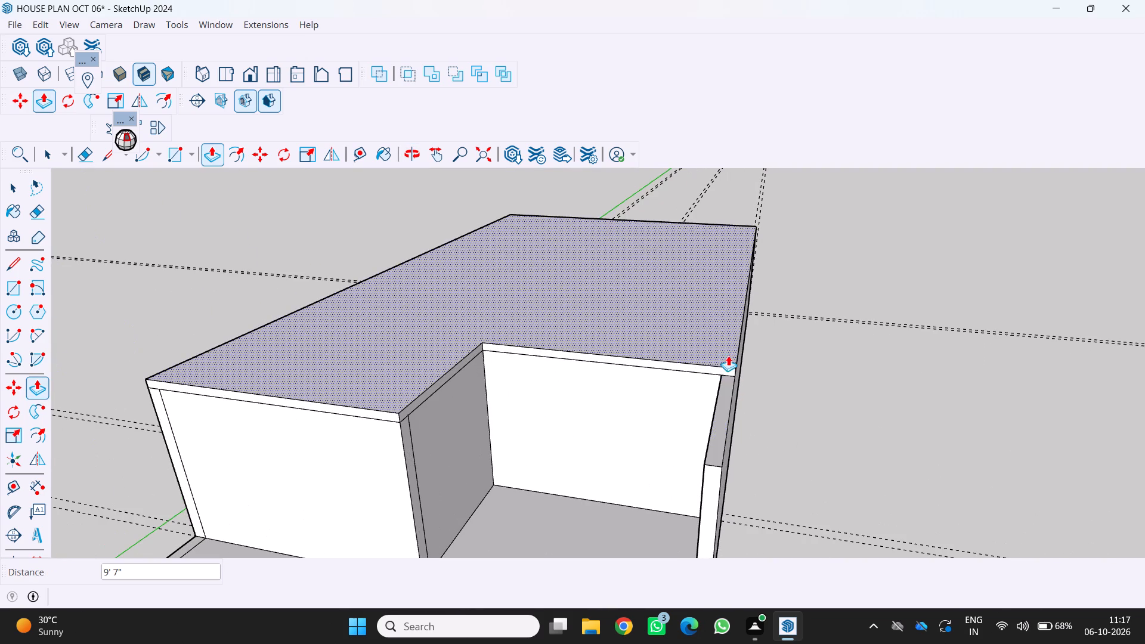
pyautogui.scroll(1, 707, 374)
pyautogui.click(720, 426)
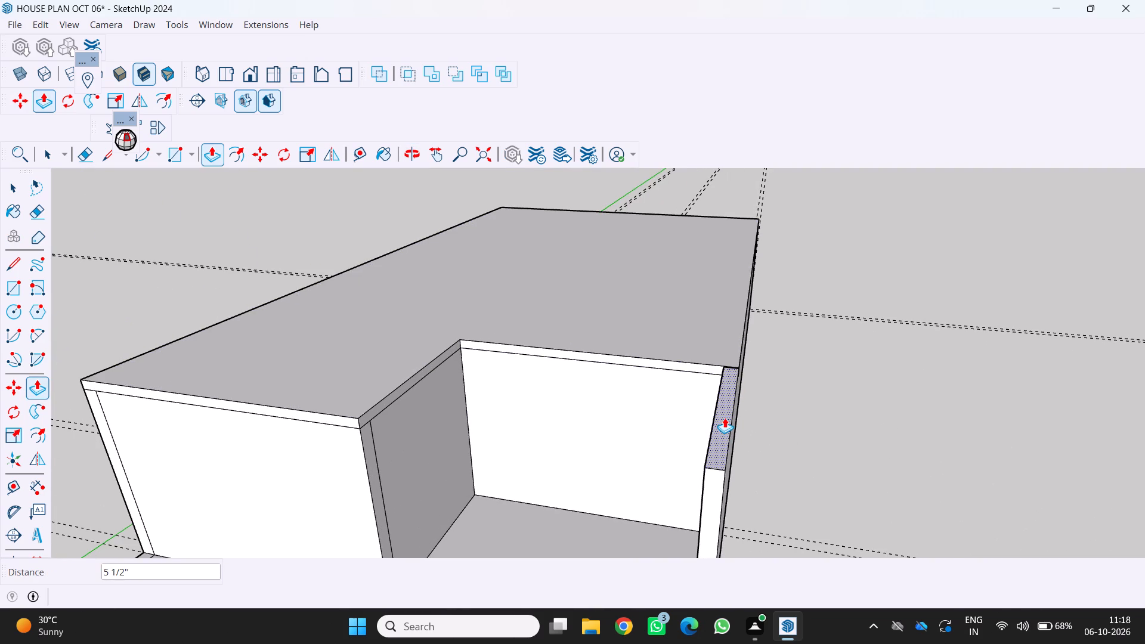
pyautogui.click(725, 417)
# Push/Pull the extended side wall's top up another 1/2" to make it flush with the roof slab's top face.
pyautogui.moveTo(874, 365); pyautogui.dragTo(790, 421, button='middle')
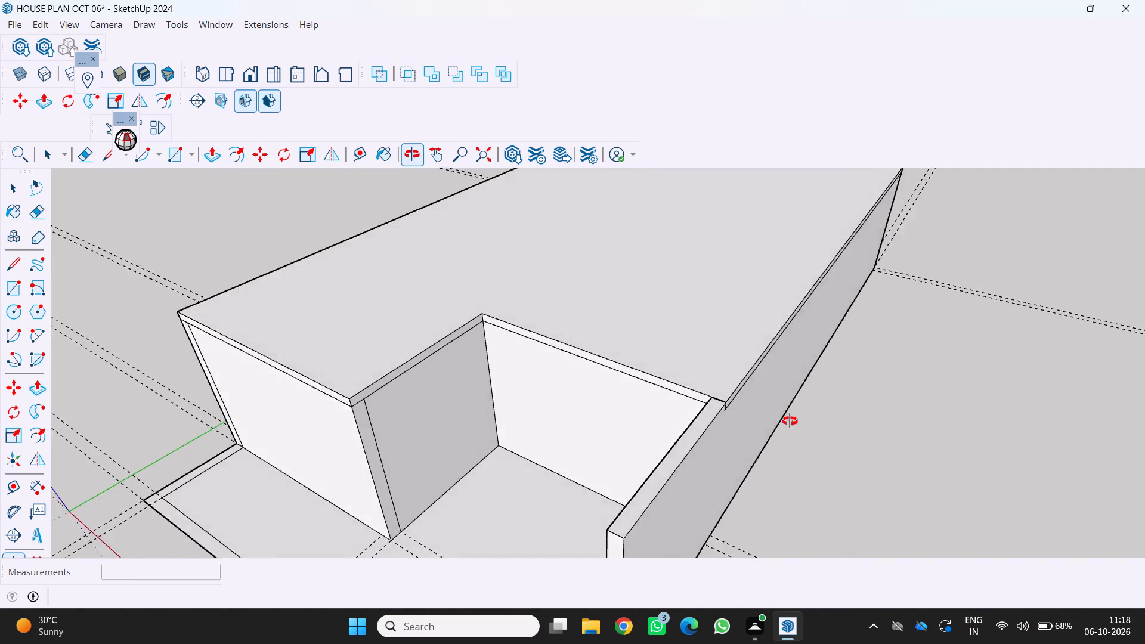
pyautogui.moveTo(790, 421); pyautogui.dragTo(742, 439, button='middle')
pyautogui.middleClick(742, 439)
pyautogui.scroll(1, 726, 441)
pyautogui.moveTo(726, 441); pyautogui.dragTo(643, 358, button='middle')
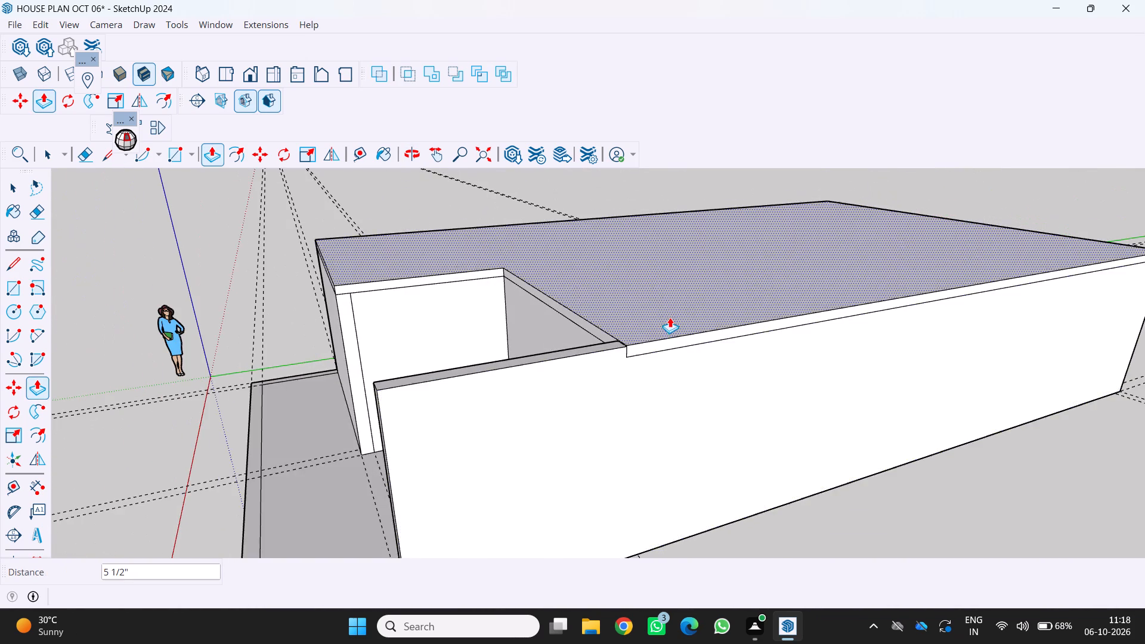
pyautogui.scroll(3, 670, 317)
pyautogui.moveTo(632, 356); pyautogui.dragTo(548, 402, button='middle')
pyautogui.scroll(7, 548, 402)
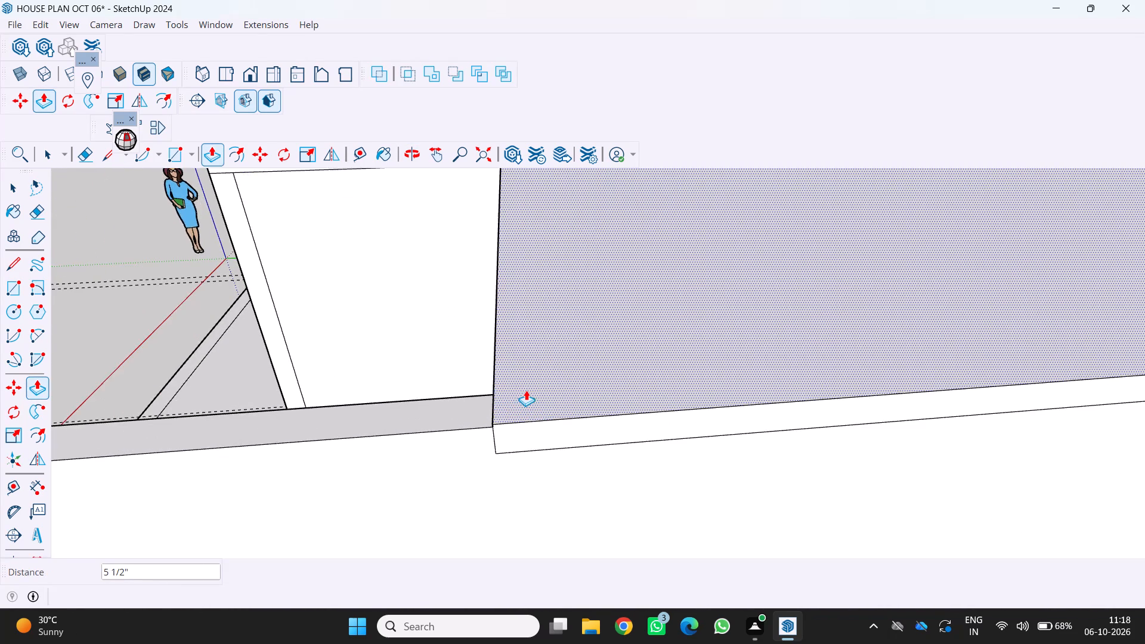
pyautogui.scroll(-18, 527, 390)
pyautogui.scroll(-4, 566, 370)
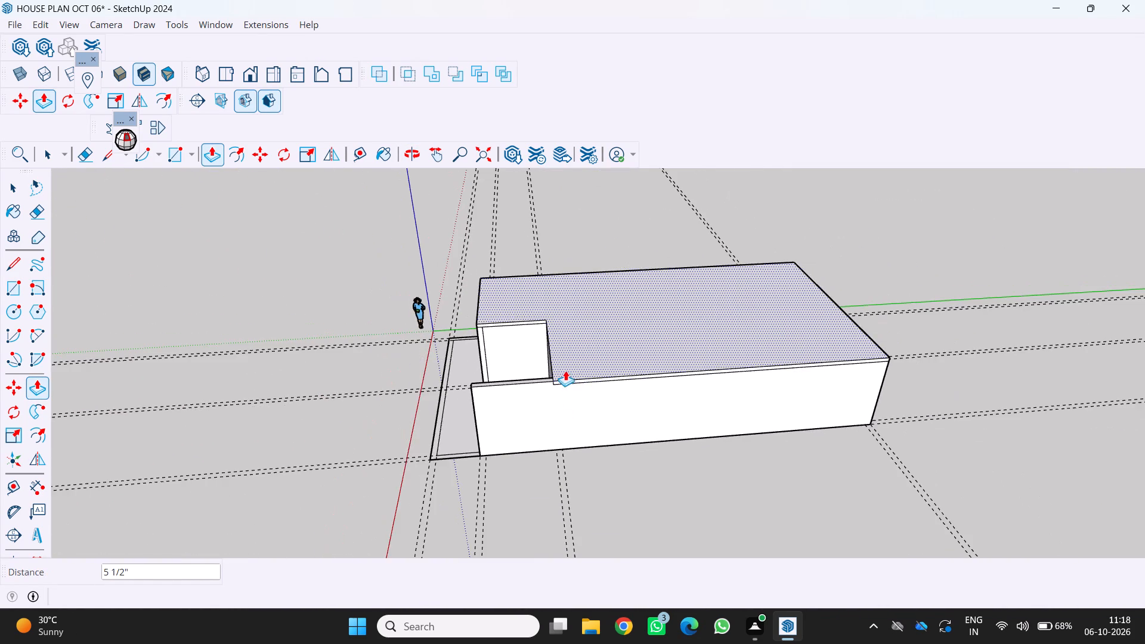
pyautogui.moveTo(557, 408); pyautogui.dragTo(798, 370, button='middle')
pyautogui.scroll(4, 717, 359)
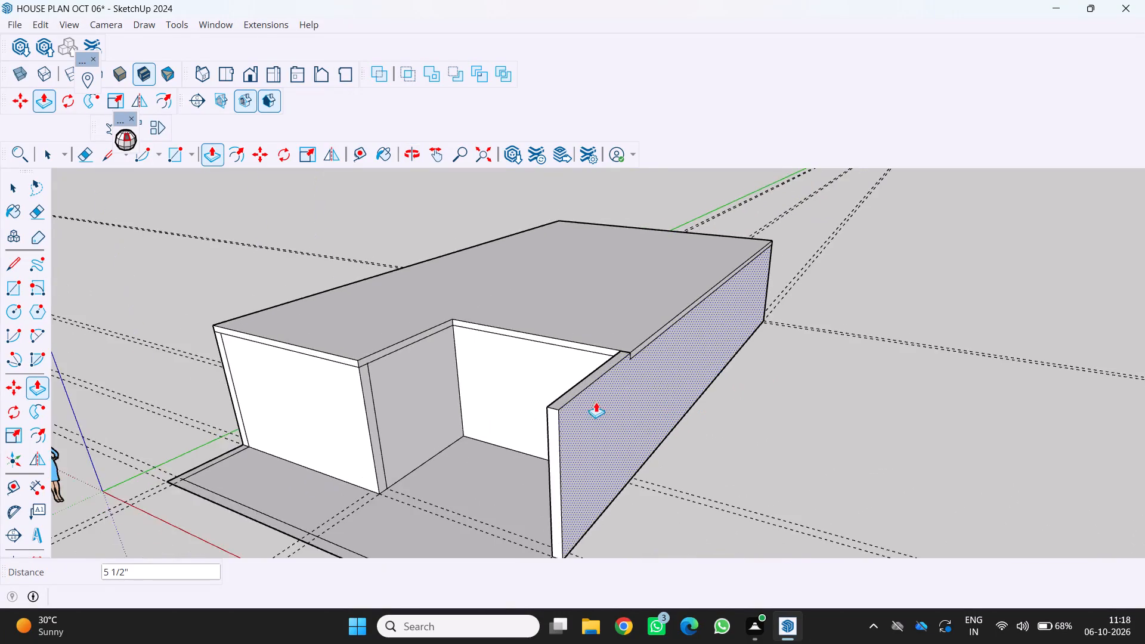
pyautogui.scroll(20, 596, 402)
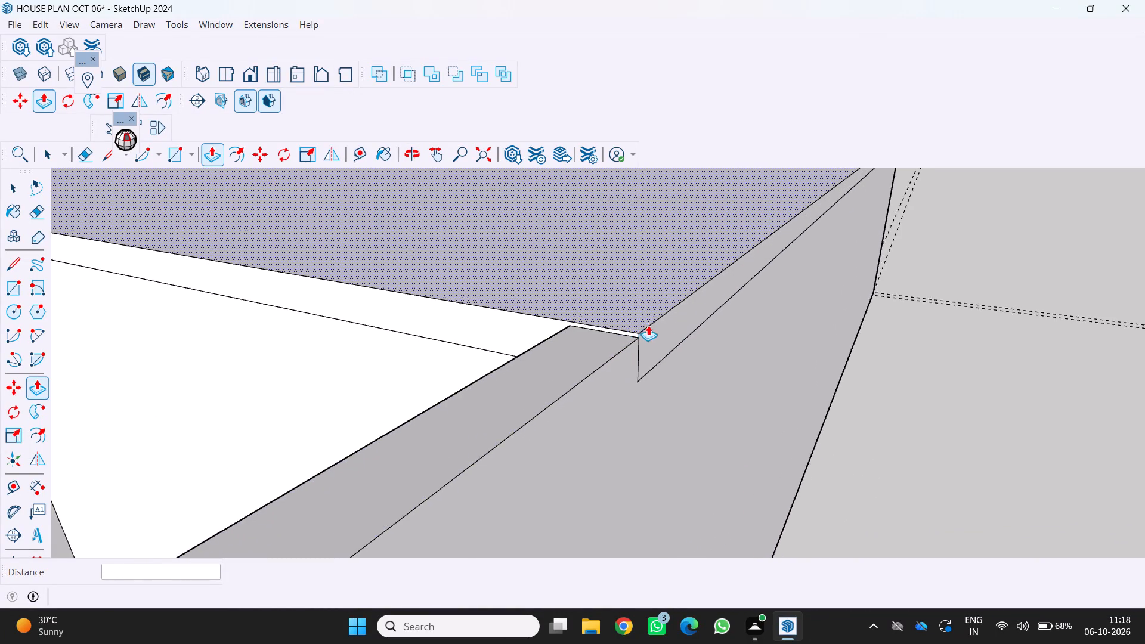
pyautogui.scroll(7, 648, 325)
pyautogui.click(601, 351)
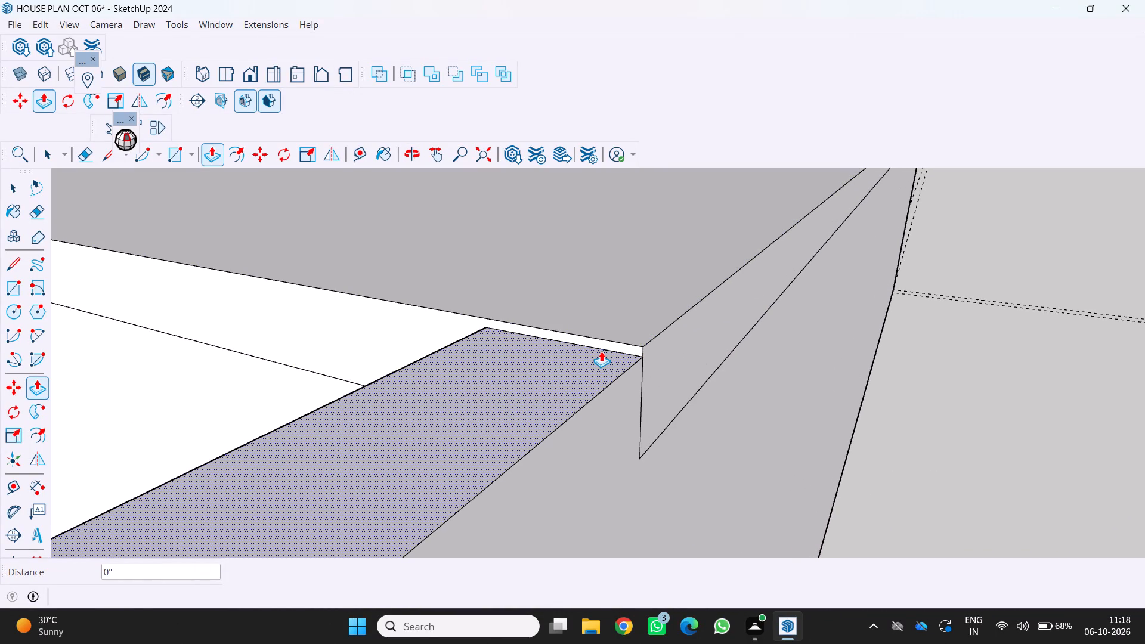
pyautogui.click(604, 340)
# Examine the extended side wall, front recess and roof slab from the front and from above.
pyautogui.scroll(-8, 548, 386)
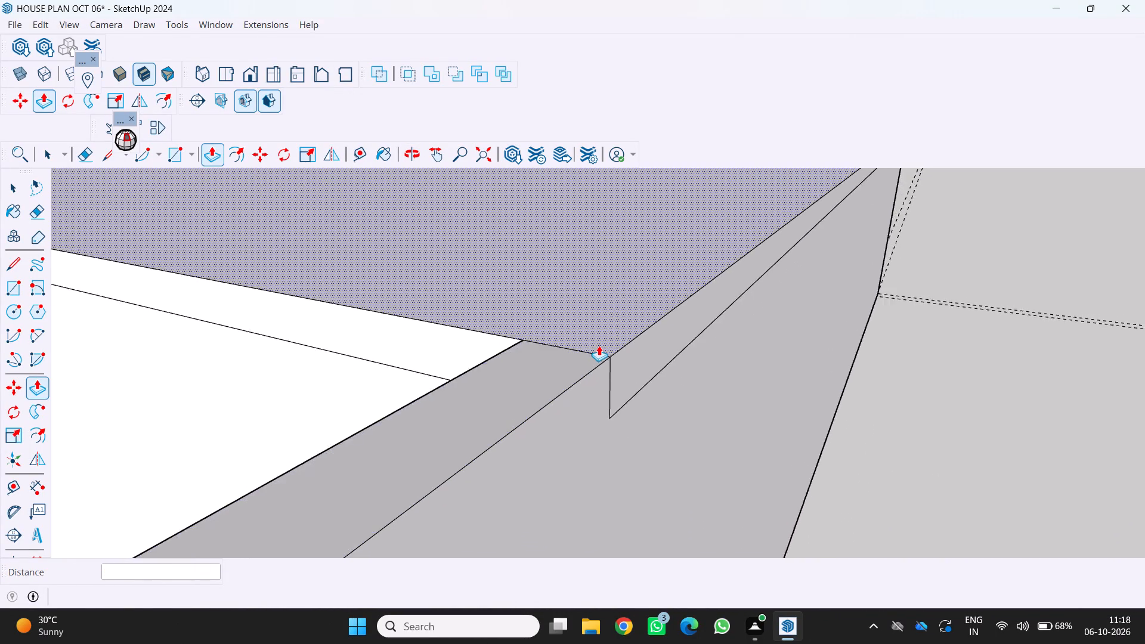
pyautogui.scroll(-20, 599, 345)
pyautogui.scroll(-6, 599, 345)
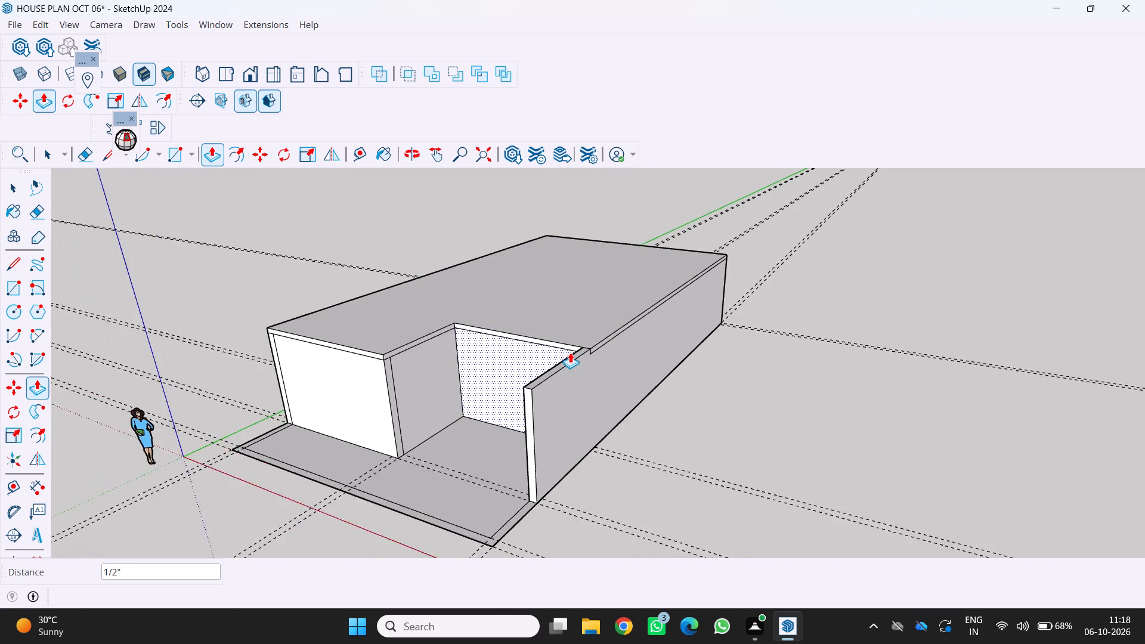
pyautogui.moveTo(522, 391); pyautogui.dragTo(679, 332, button='middle')
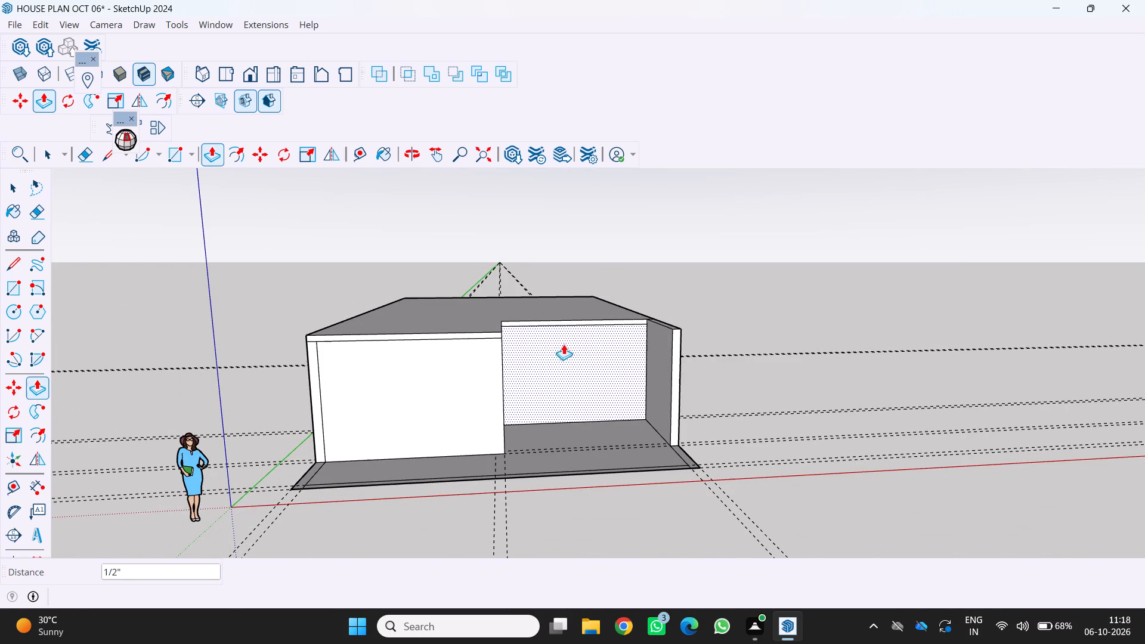
pyautogui.scroll(-7, 576, 335)
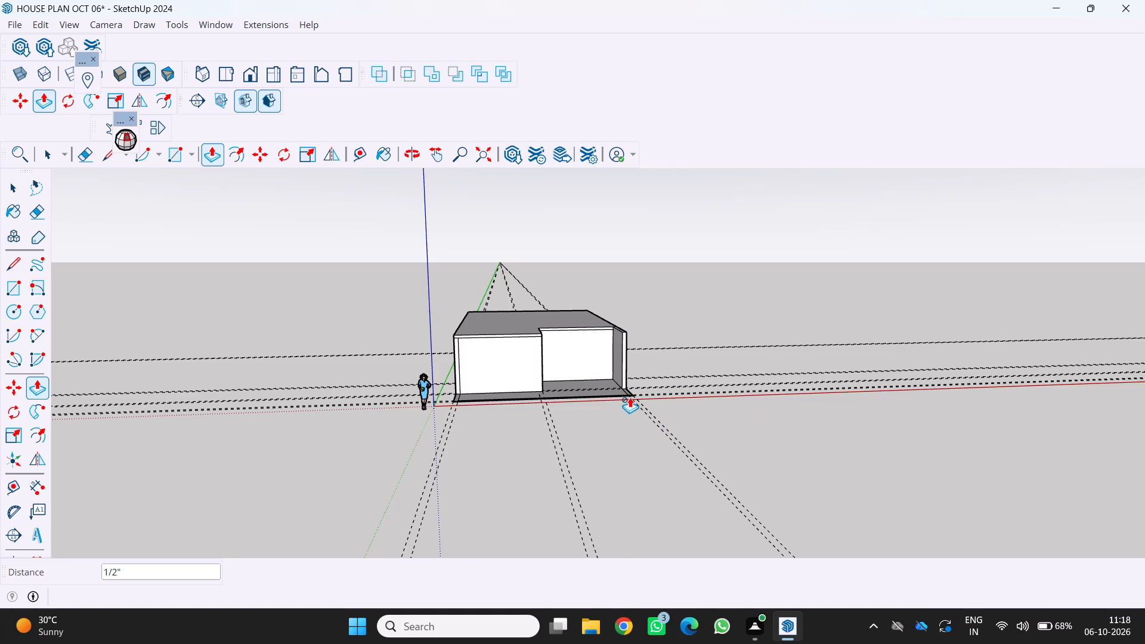
pyautogui.scroll(-2, 619, 364)
pyautogui.moveTo(634, 384); pyautogui.dragTo(564, 487, button='middle')
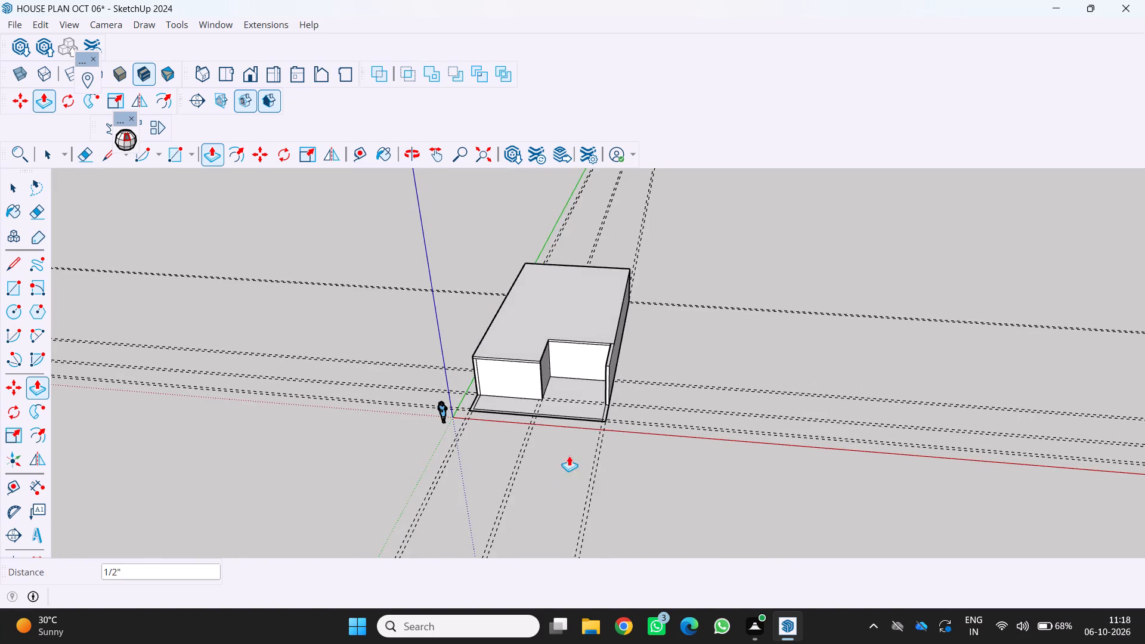
# Make the whole house, including its walls, floor and roof slab, into a component with the default settings.
pyautogui.scroll(3, 772, 366)
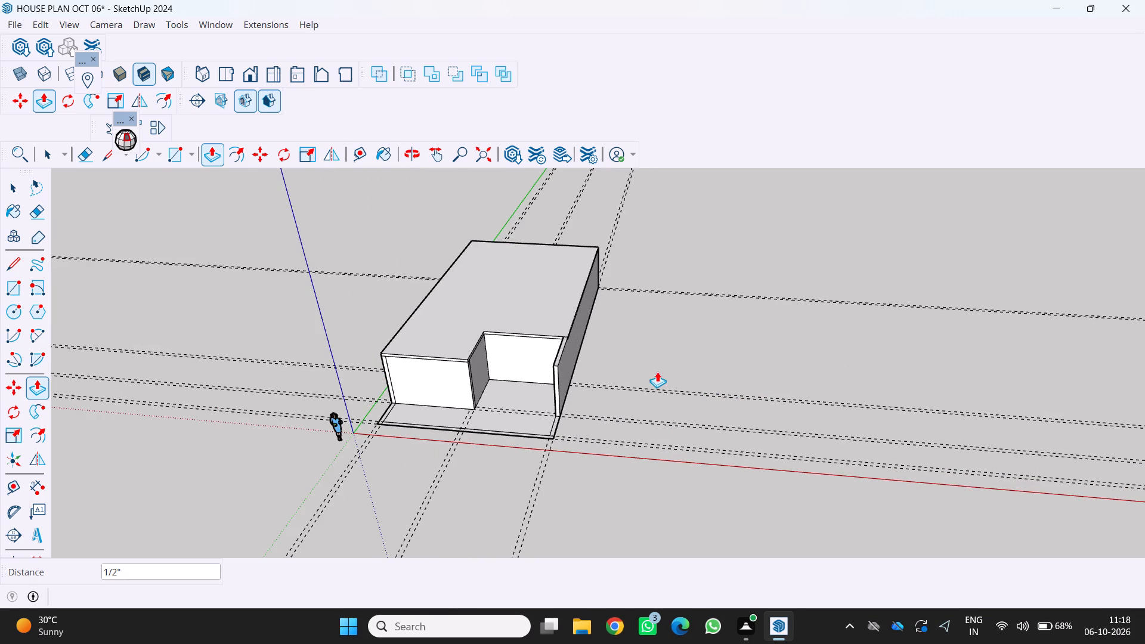
pyautogui.press('space')
pyautogui.press('End')
pyautogui.press('End')
pyautogui.press('End')
pyautogui.press('End')
pyautogui.press('End')
pyautogui.press('End')
pyautogui.press('End')
pyautogui.press('End')
pyautogui.press('End')
pyautogui.press('End')
pyautogui.press('End')
pyautogui.press('End')
pyautogui.press('End')
pyautogui.press('End')
pyautogui.press('End')
pyautogui.press('End')
pyautogui.press('End')
pyautogui.press('End')
pyautogui.press('End')
pyautogui.press('End')
pyautogui.tripleClick(509, 307)
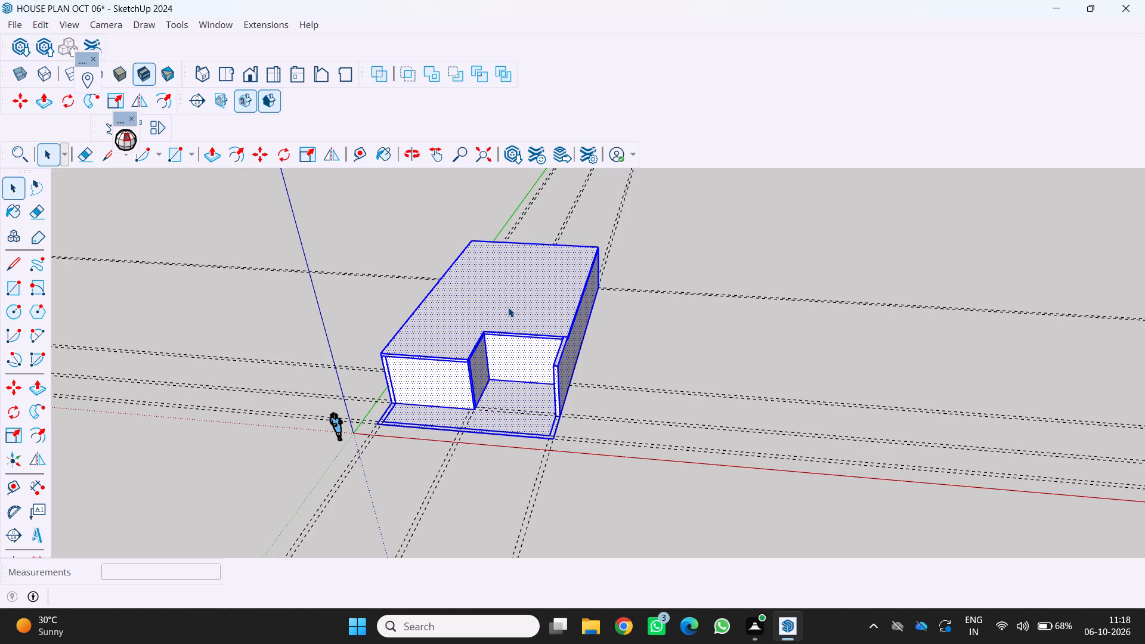
pyautogui.rightClick(508, 307)
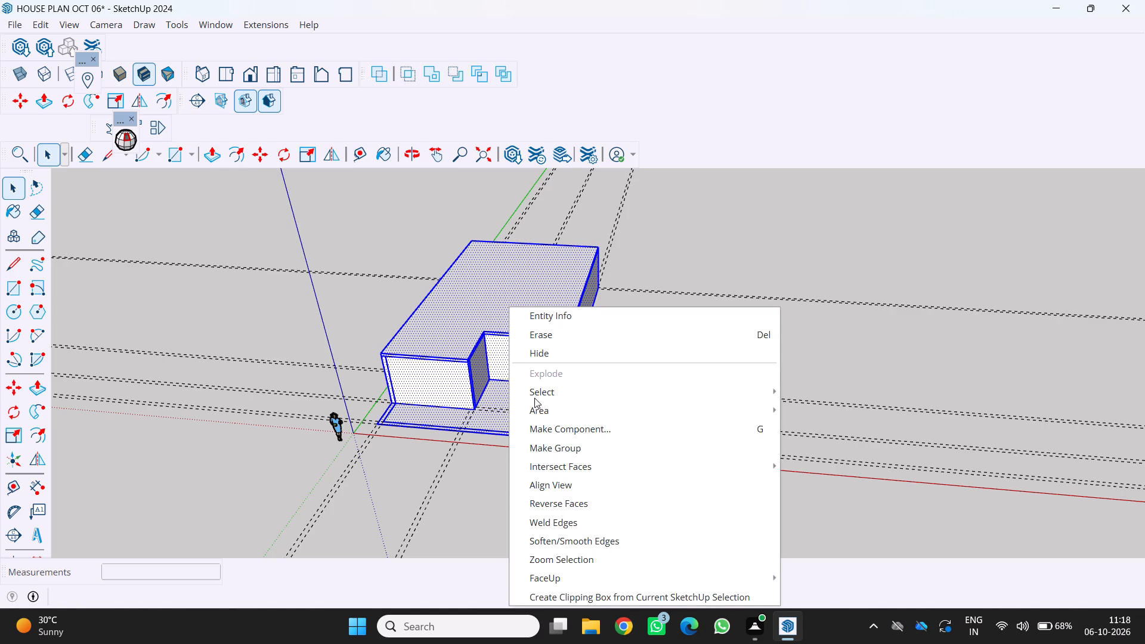
pyautogui.click(531, 434)
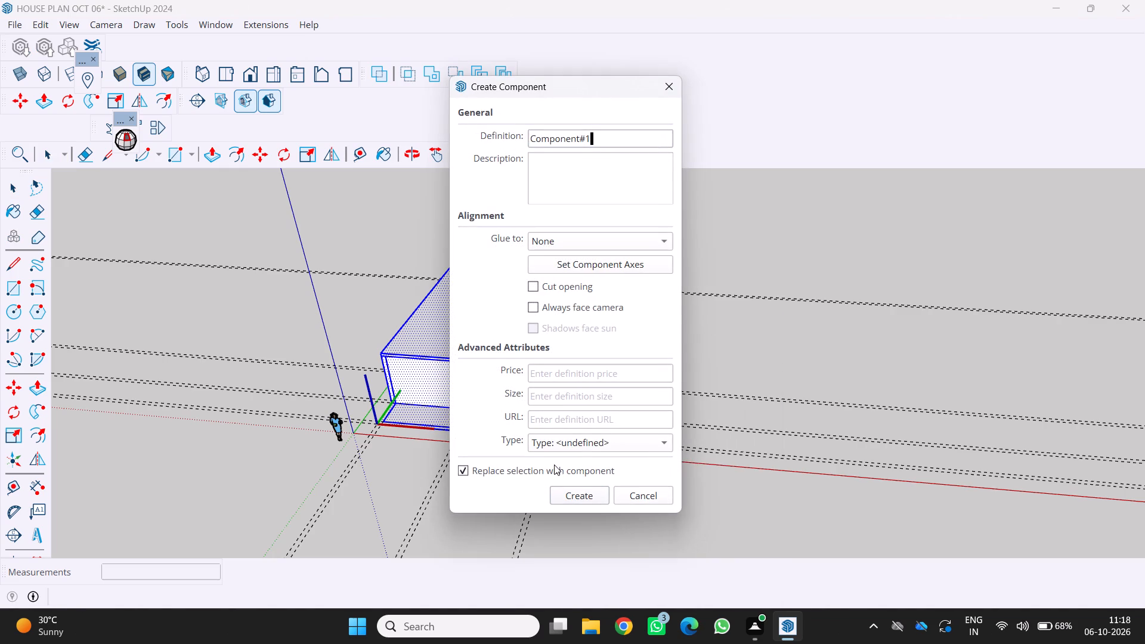
pyautogui.click(562, 496)
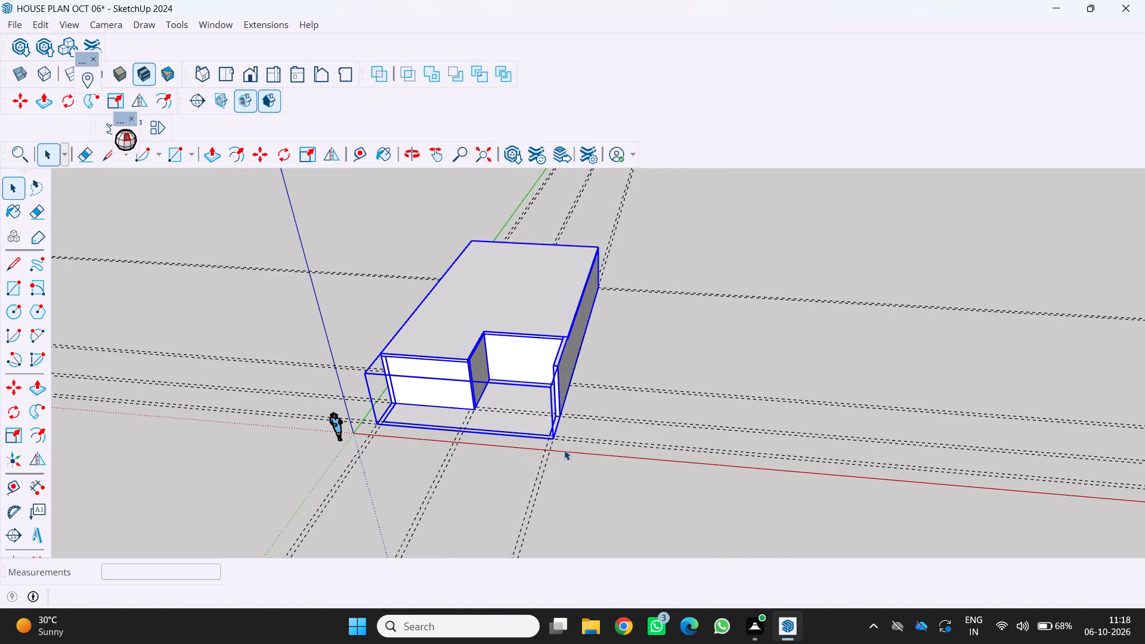
# Copy the house component straight up 10' 6" from its front wall's base corner, stacking it on the roof slab as an upper storey.
pyautogui.press('m')
pyautogui.press('End')
pyautogui.press('End')
pyautogui.press('End')
pyautogui.press('End')
pyautogui.press('End')
pyautogui.press('End')
pyautogui.press('End')
pyautogui.press('End')
pyautogui.press('End')
pyautogui.press('End')
pyautogui.press('End')
pyautogui.press('End')
pyautogui.press('End')
pyautogui.press('End')
pyautogui.press('End')
pyautogui.press('End')
pyautogui.press('End')
pyautogui.press('End')
pyautogui.press('End')
pyautogui.press('End')
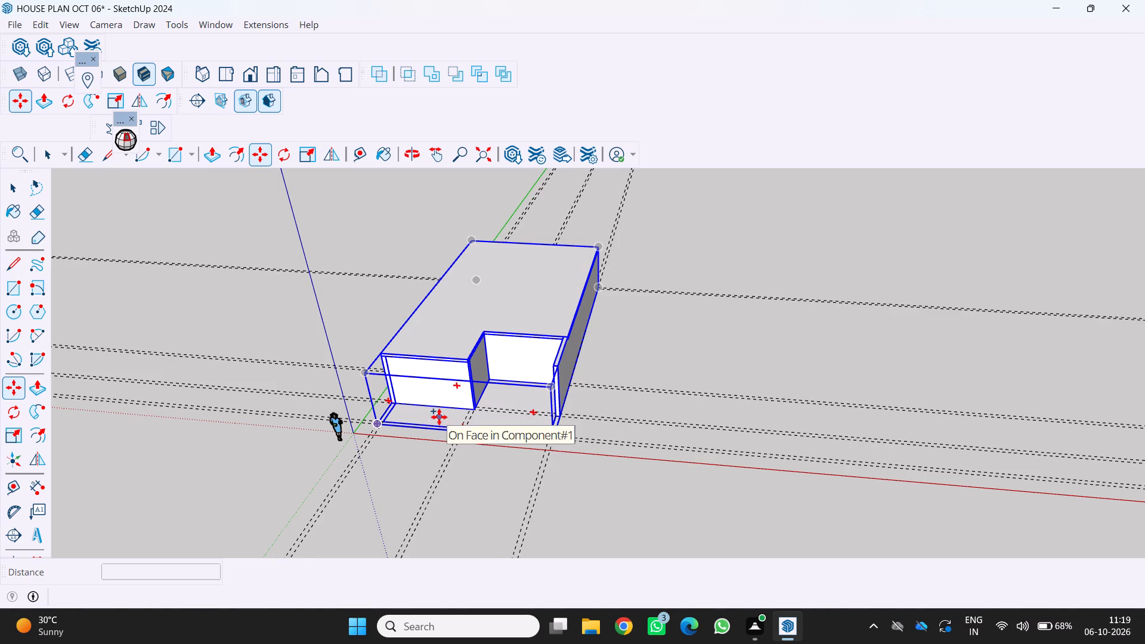
pyautogui.scroll(-2, 439, 417)
pyautogui.moveTo(439, 417); pyautogui.dragTo(517, 409, button='middle')
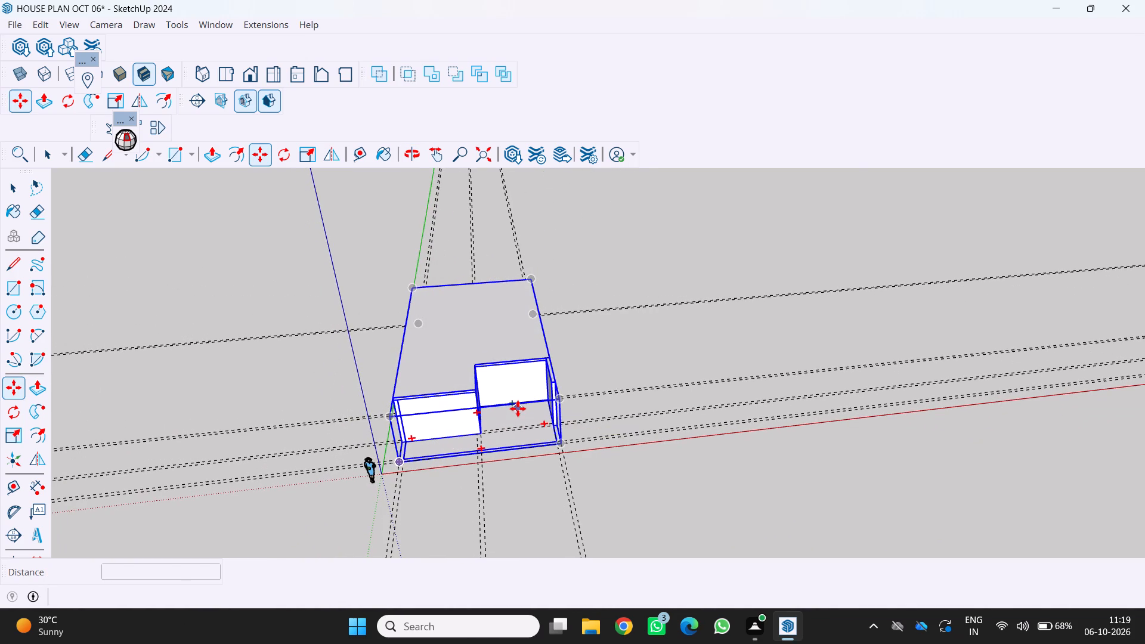
pyautogui.scroll(-1, 518, 408)
pyautogui.scroll(5, 401, 485)
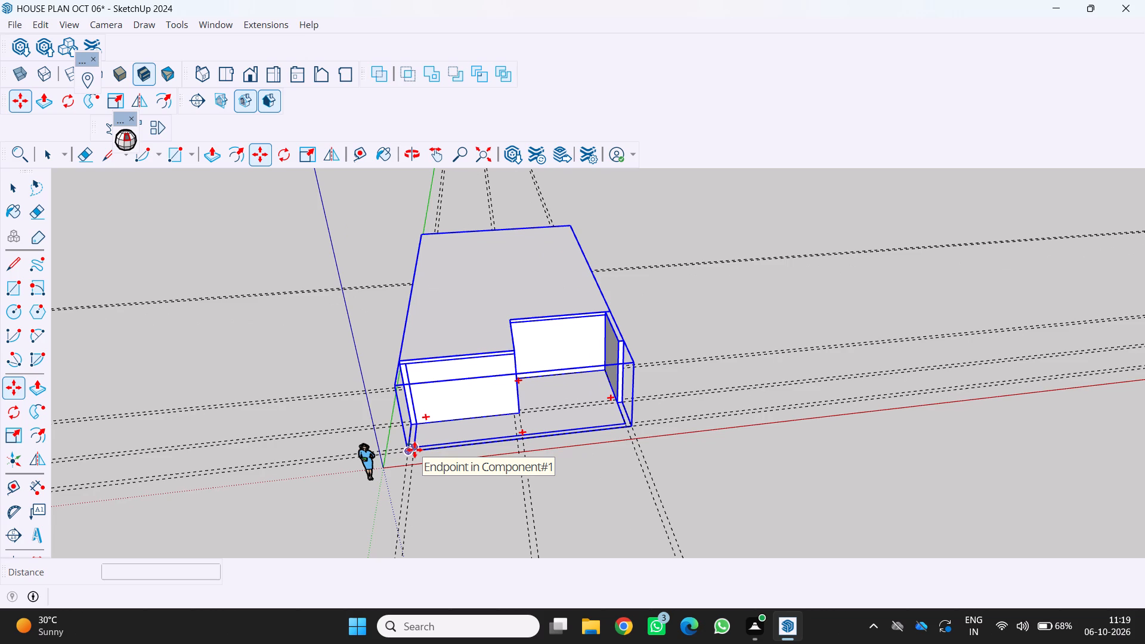
pyautogui.scroll(-1, 414, 450)
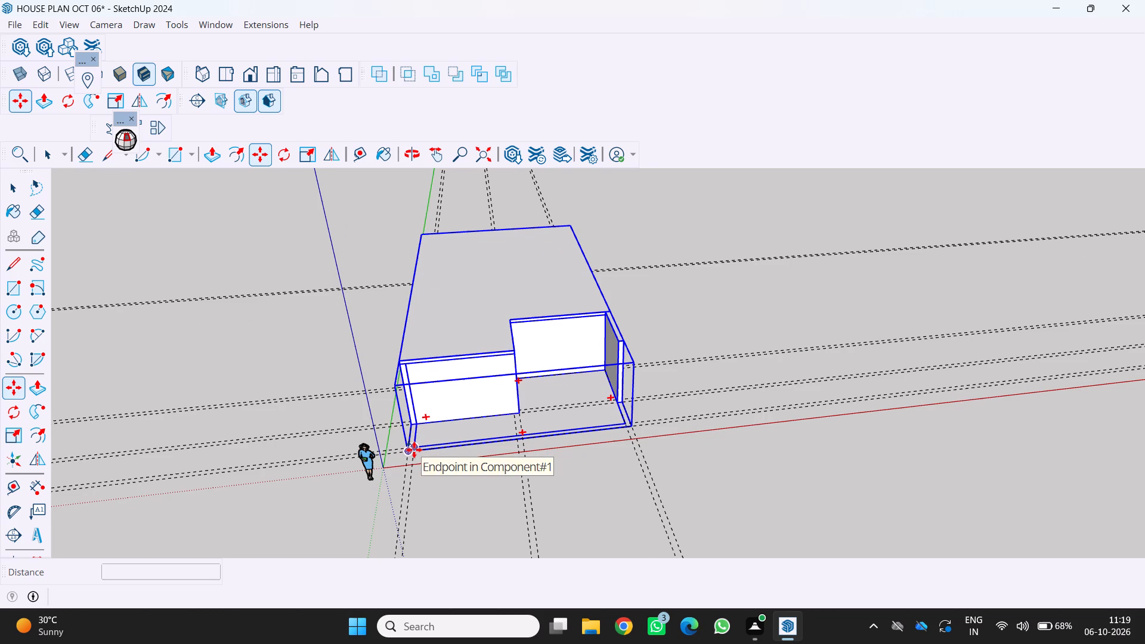
pyautogui.scroll(2, 450, 414)
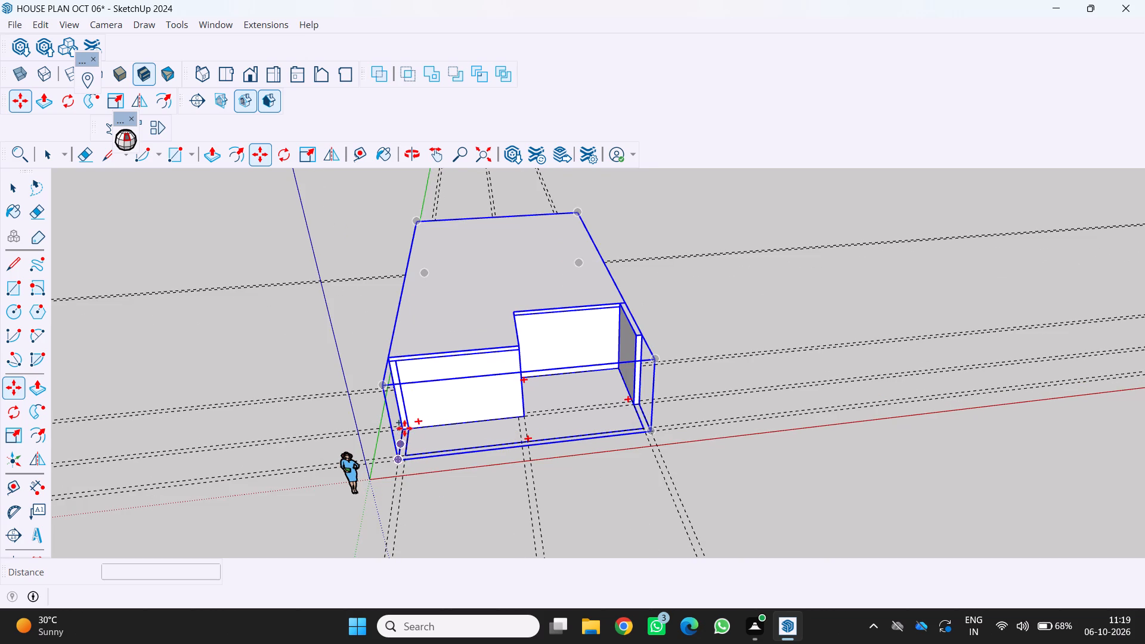
pyautogui.scroll(6, 405, 424)
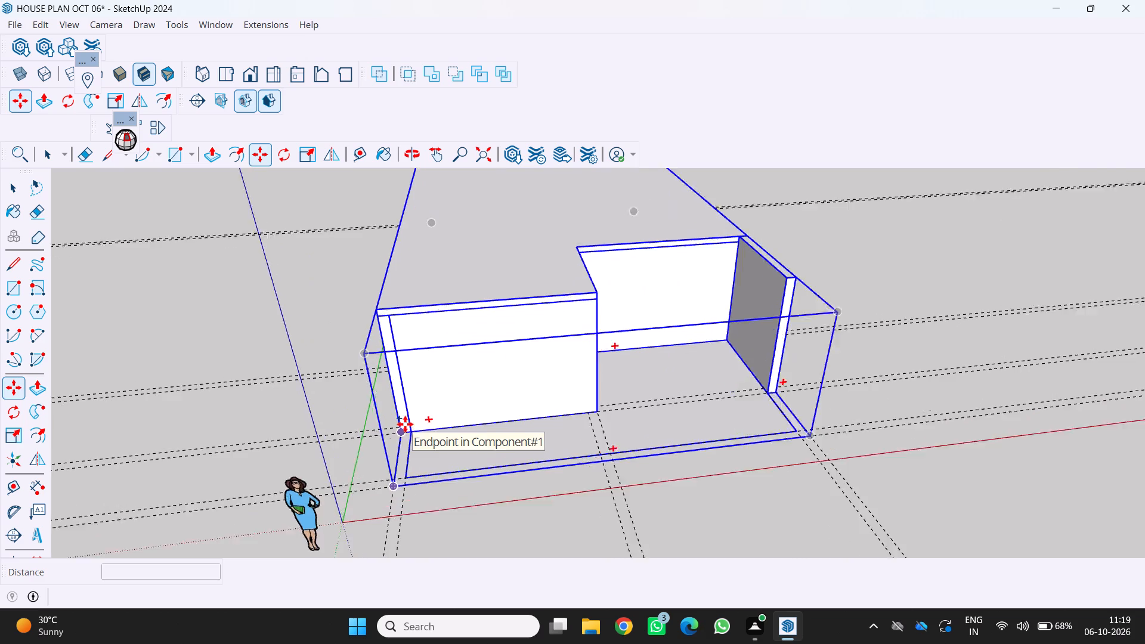
pyautogui.scroll(1, 405, 424)
pyautogui.click(401, 438)
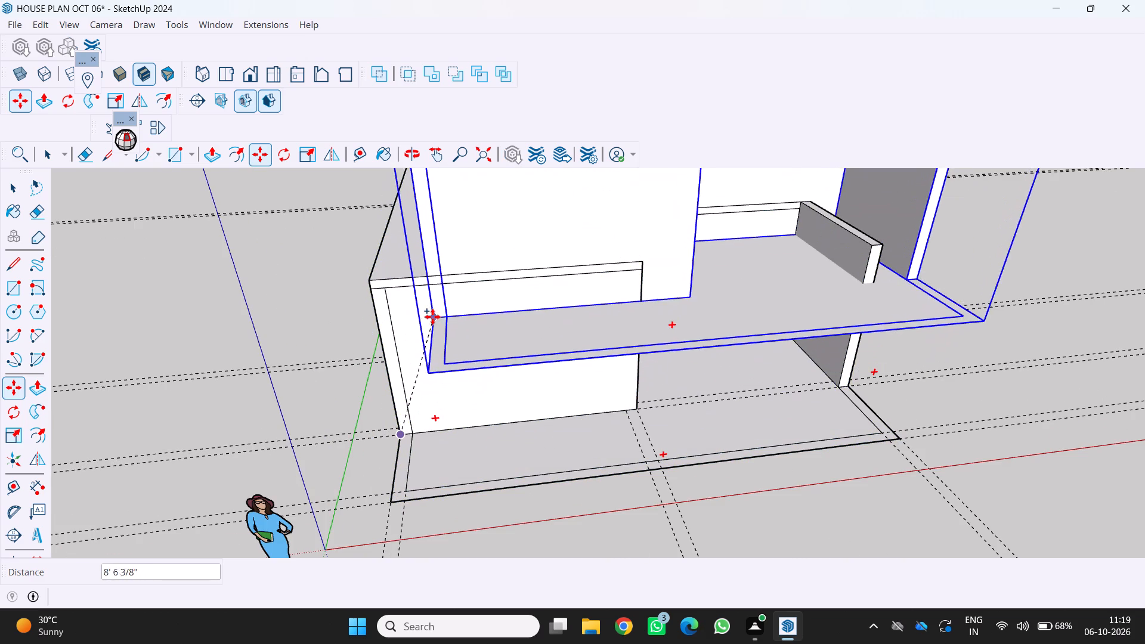
pyautogui.scroll(-4, 427, 320)
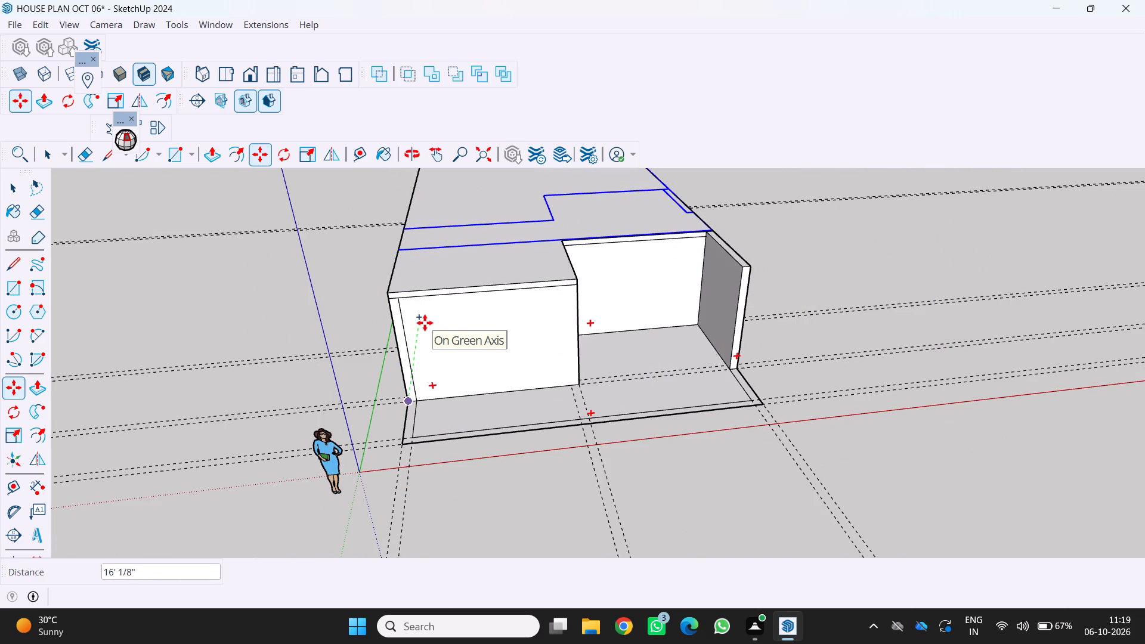
pyautogui.scroll(-13, 425, 323)
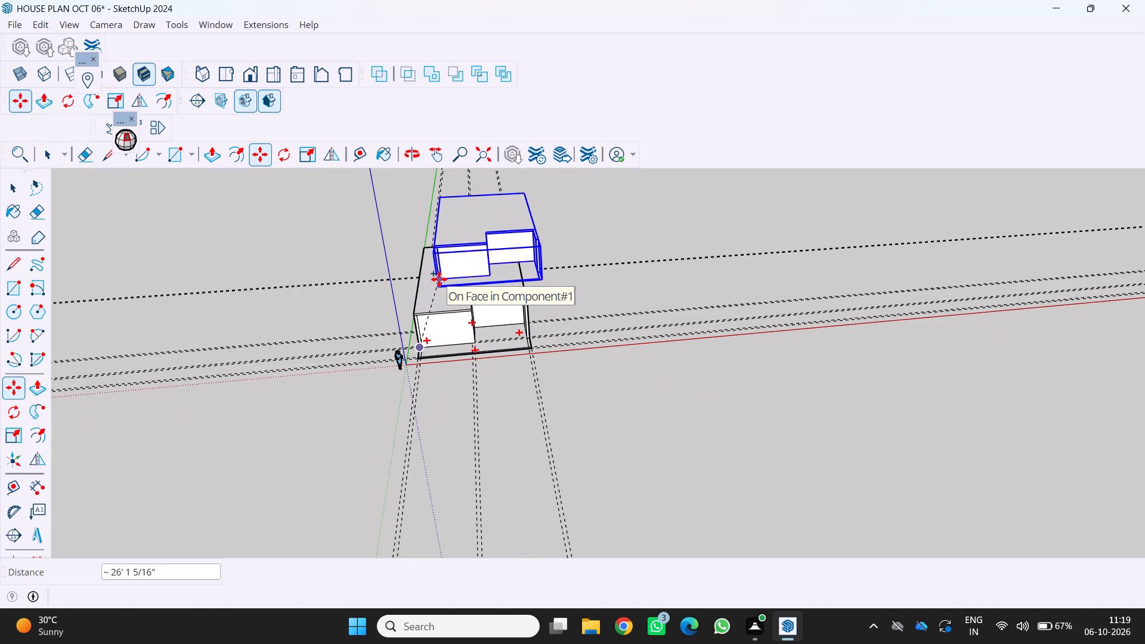
pyautogui.scroll(-3, 439, 279)
pyautogui.moveTo(440, 279); pyautogui.dragTo(685, 350, button='middle')
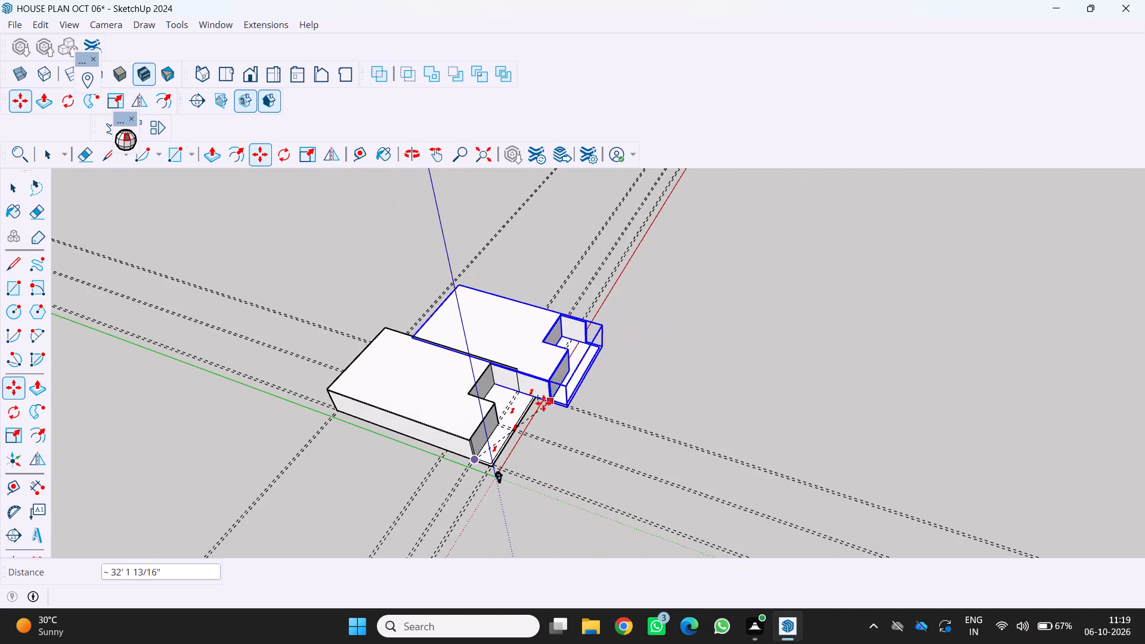
pyautogui.scroll(7, 447, 441)
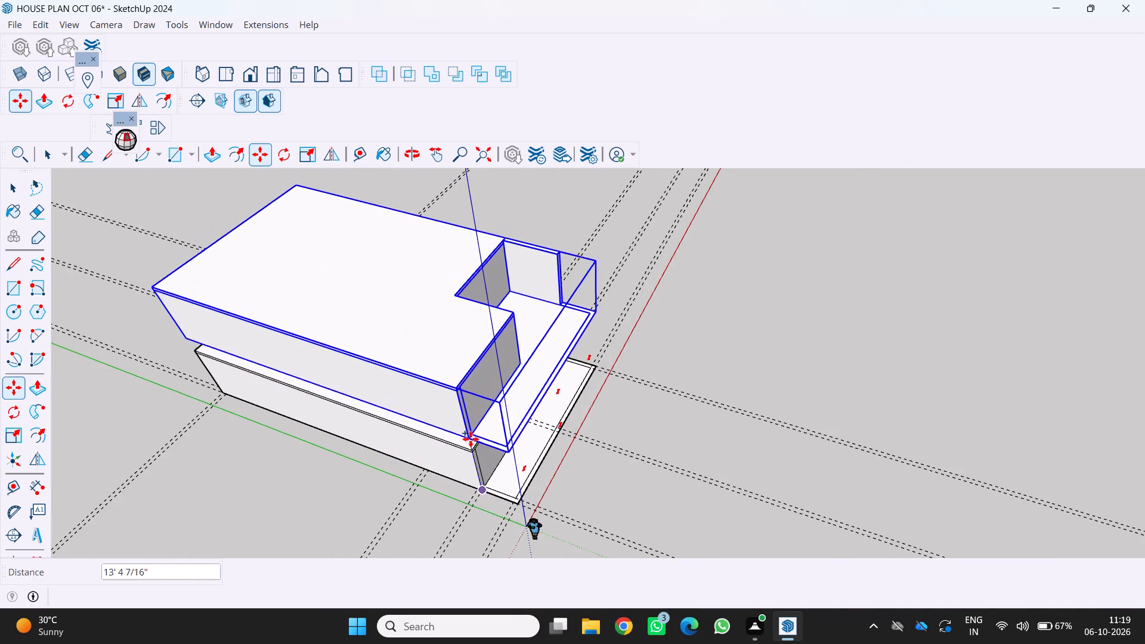
pyautogui.click(469, 445)
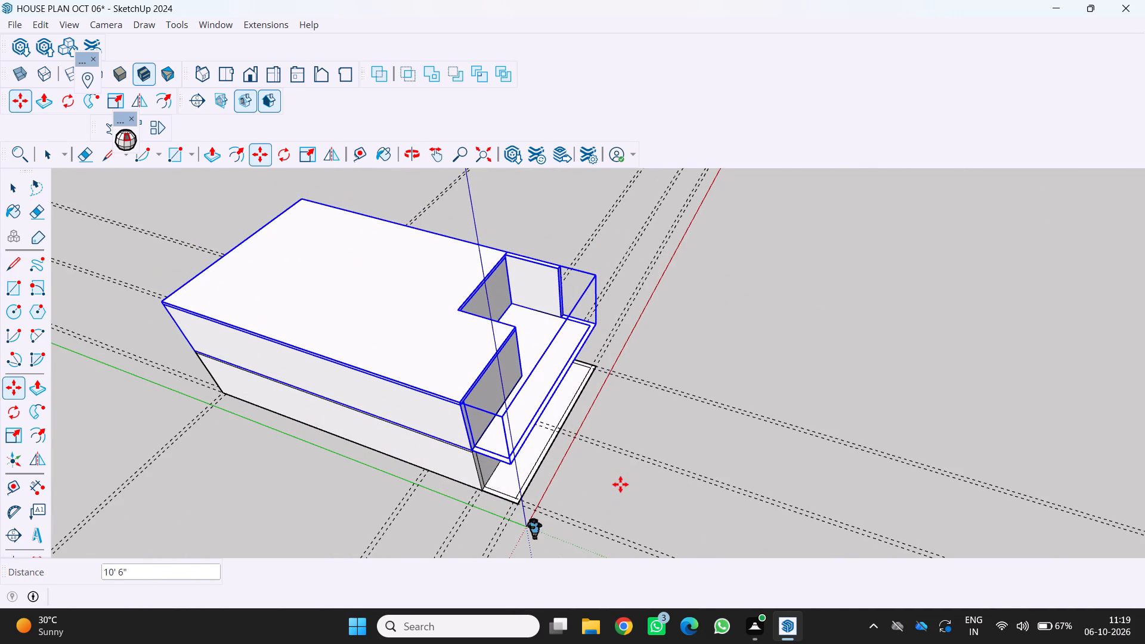
# Examine the stacked upper storey from the side and front, and clear the selection.
pyautogui.scroll(-4, 620, 478)
pyautogui.moveTo(614, 471); pyautogui.dragTo(539, 417, button='middle')
pyautogui.scroll(1, 614, 471)
pyautogui.scroll(-3, 534, 414)
pyautogui.moveTo(547, 399); pyautogui.dragTo(426, 376, button='middle')
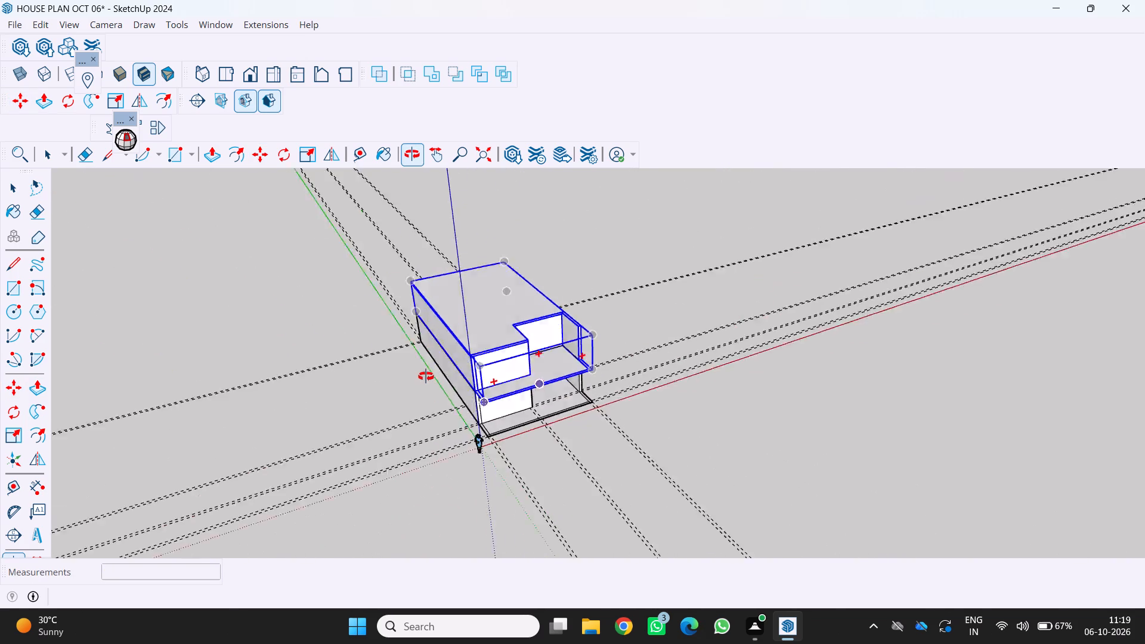
pyautogui.moveTo(426, 376); pyautogui.dragTo(420, 374, button='middle')
pyautogui.scroll(2, 508, 397)
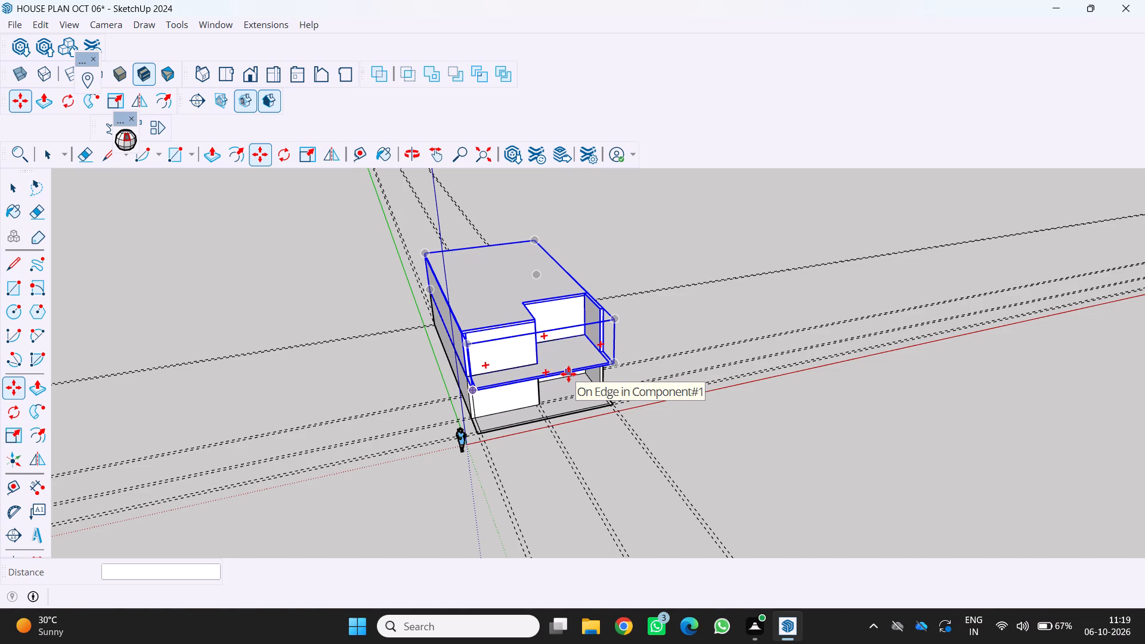
pyautogui.scroll(-5, 575, 370)
pyautogui.moveTo(575, 370); pyautogui.dragTo(507, 311, button='middle')
pyautogui.scroll(1, 564, 369)
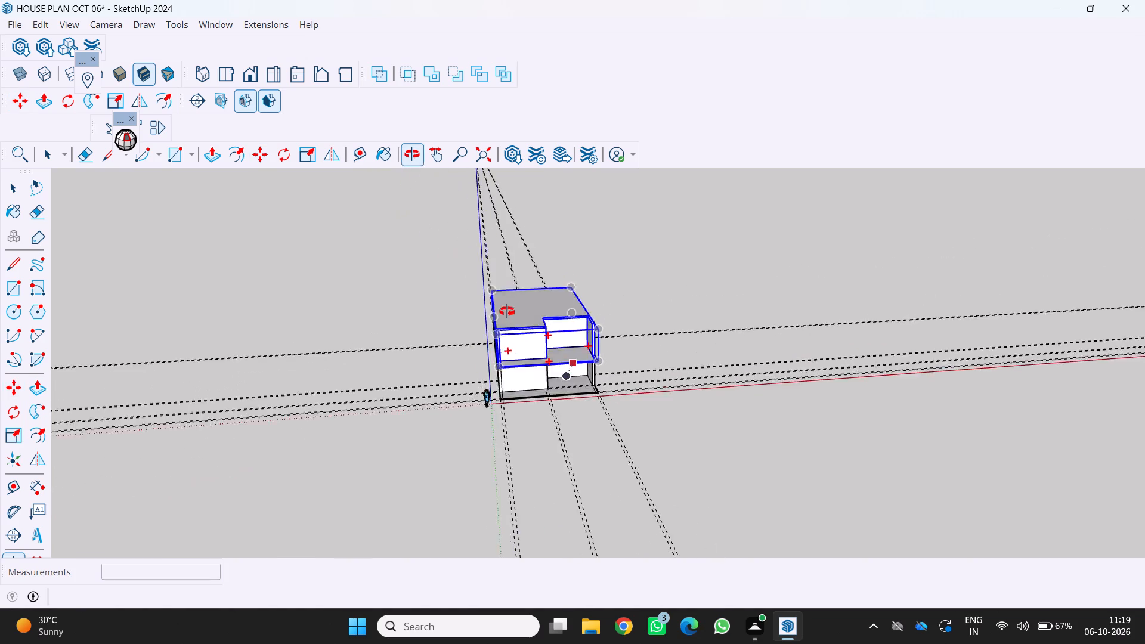
pyautogui.moveTo(507, 311); pyautogui.dragTo(484, 299, button='middle')
pyautogui.scroll(4, 566, 376)
pyautogui.press('space')
pyautogui.press('End')
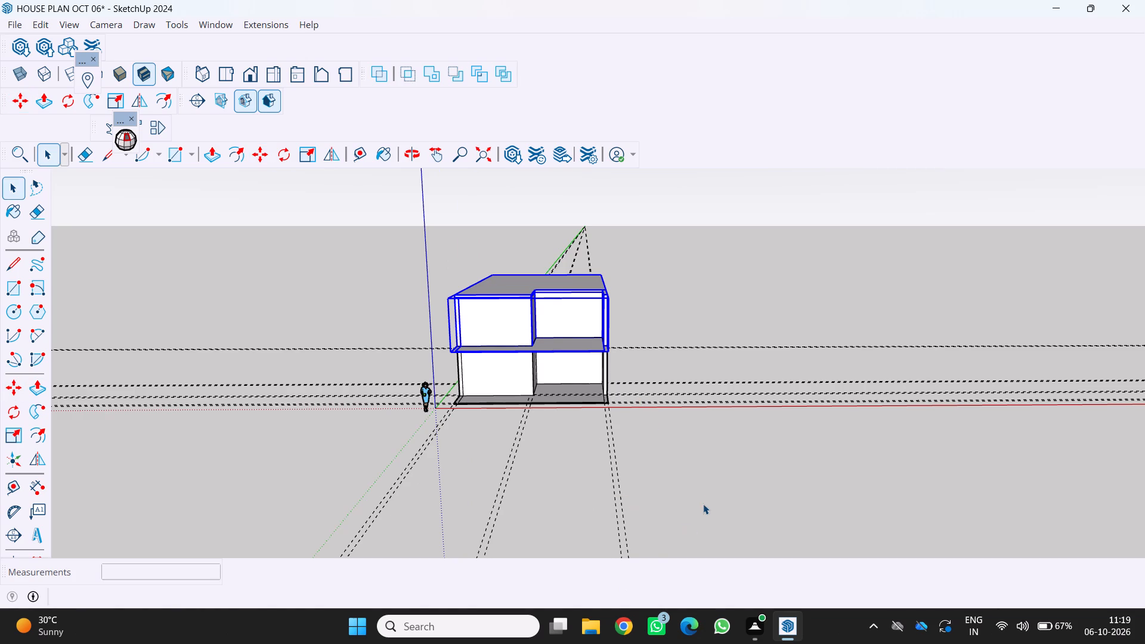
pyautogui.press('space')
pyautogui.click(704, 498)
pyautogui.press('End')
pyautogui.press('End')
pyautogui.press('End')
pyautogui.press('End')
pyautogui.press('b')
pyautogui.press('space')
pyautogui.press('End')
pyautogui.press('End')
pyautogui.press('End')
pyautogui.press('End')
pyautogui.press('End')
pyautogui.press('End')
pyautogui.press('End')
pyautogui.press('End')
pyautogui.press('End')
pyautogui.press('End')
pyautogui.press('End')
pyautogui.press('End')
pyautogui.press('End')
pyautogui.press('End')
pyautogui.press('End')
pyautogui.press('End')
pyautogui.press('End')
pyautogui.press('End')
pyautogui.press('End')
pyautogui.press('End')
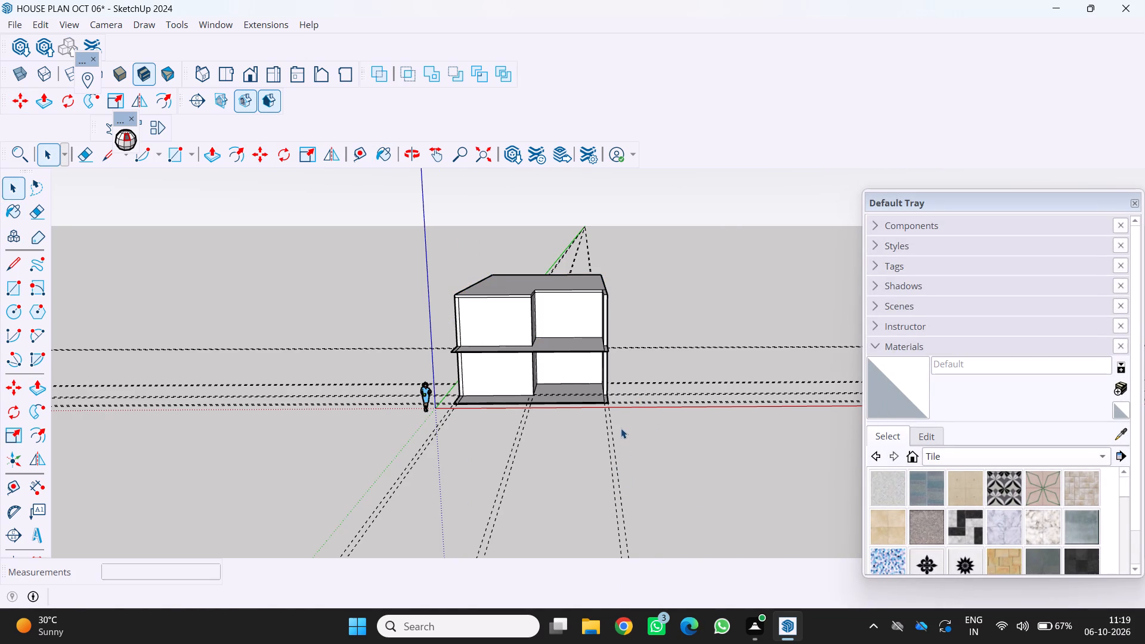
# Examine both storeys, the projecting upper floor and the front recess from the front and from above, and close the tray.
pyautogui.scroll(1, 608, 301)
pyautogui.moveTo(608, 299); pyautogui.dragTo(549, 392, button='middle')
pyautogui.middleClick(549, 392)
pyautogui.scroll(4, 576, 336)
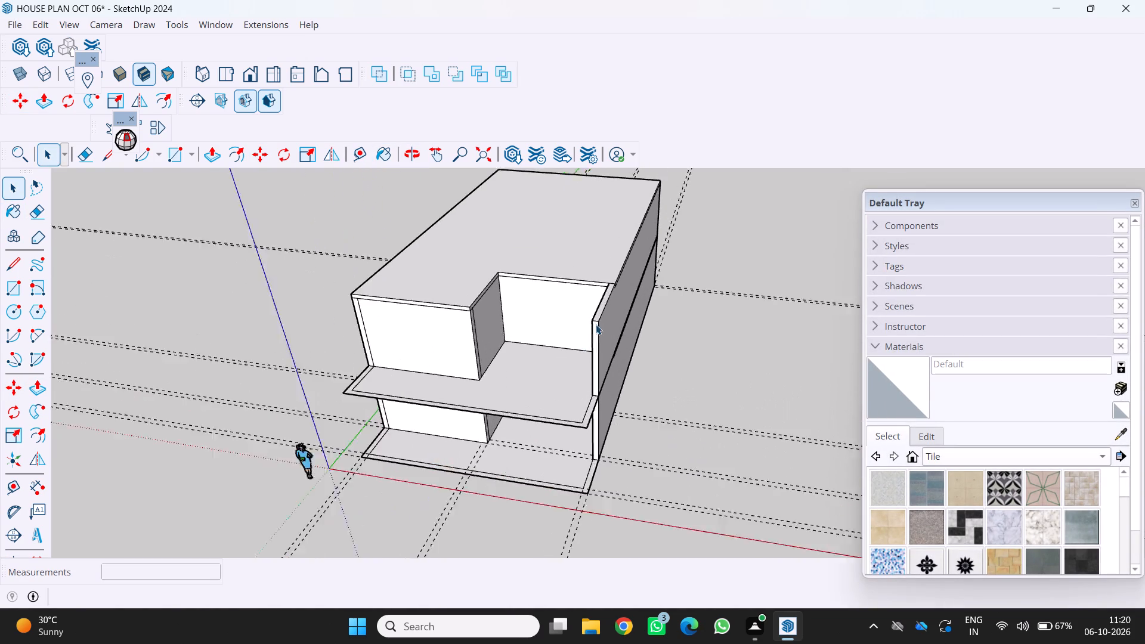
pyautogui.scroll(11, 596, 324)
pyautogui.scroll(-10, 602, 307)
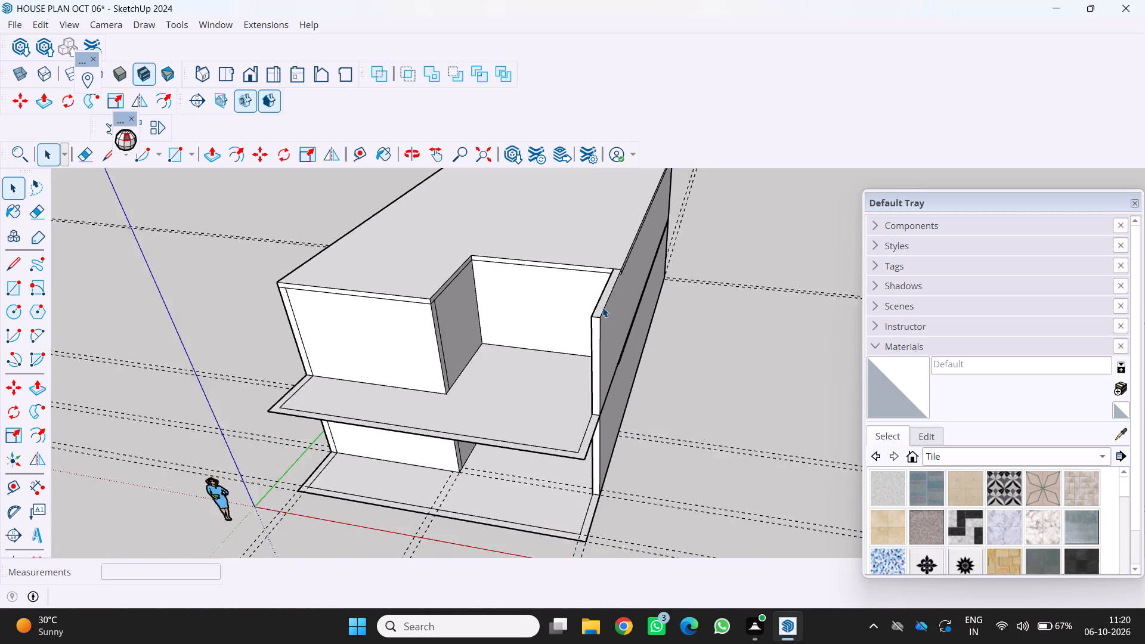
pyautogui.scroll(-5, 602, 307)
pyautogui.moveTo(541, 374); pyautogui.dragTo(565, 342, button='middle')
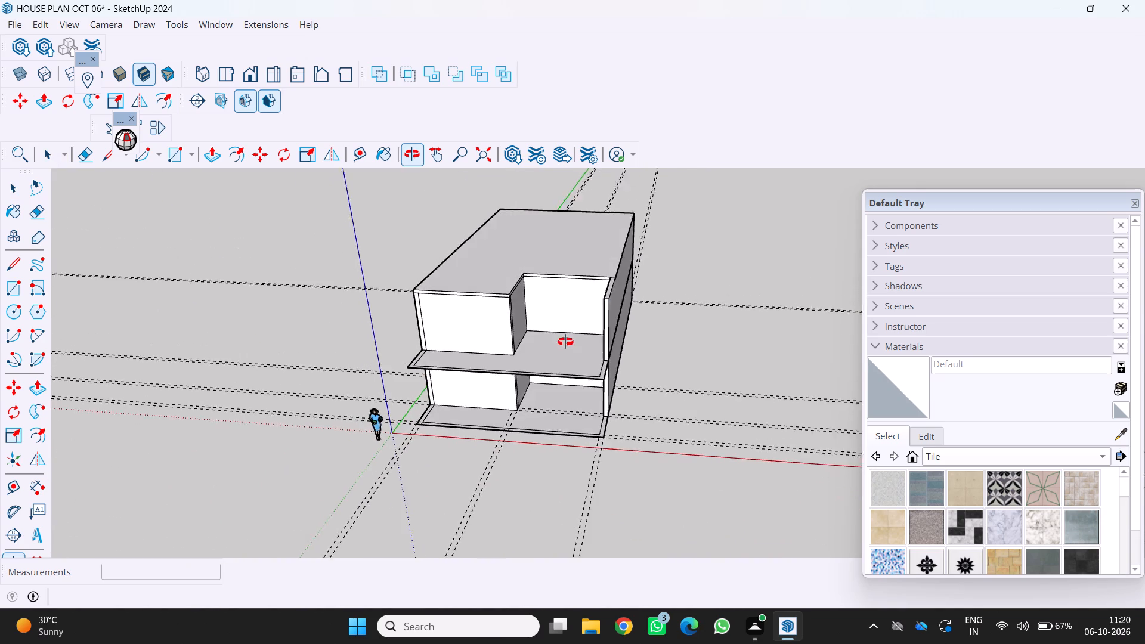
pyautogui.moveTo(565, 342); pyautogui.dragTo(575, 285, button='middle')
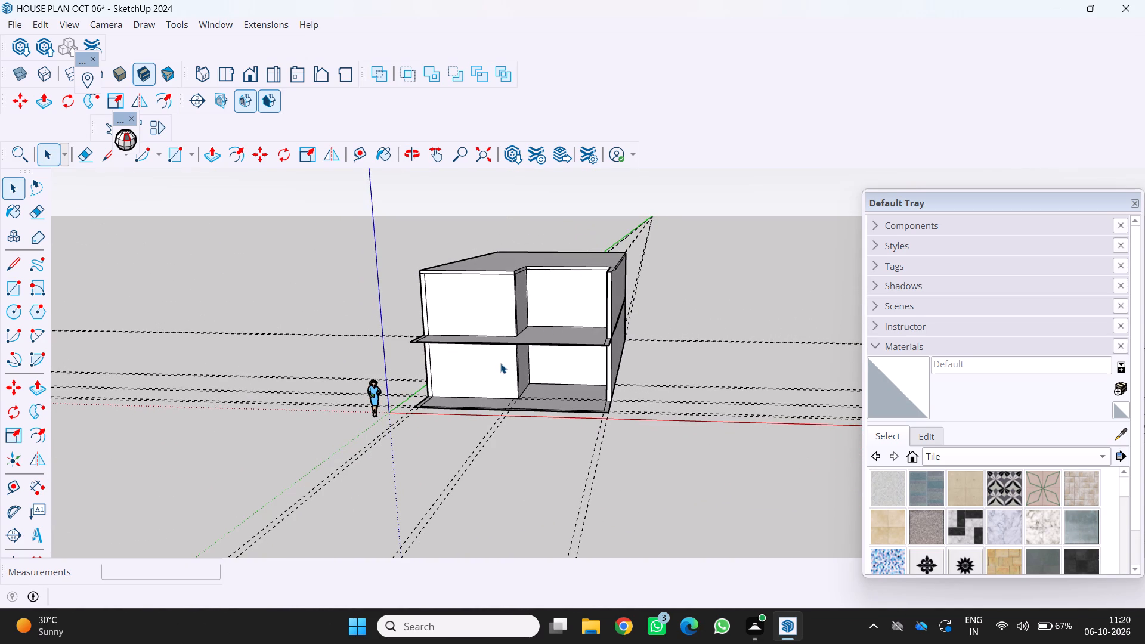
pyautogui.scroll(-4, 527, 314)
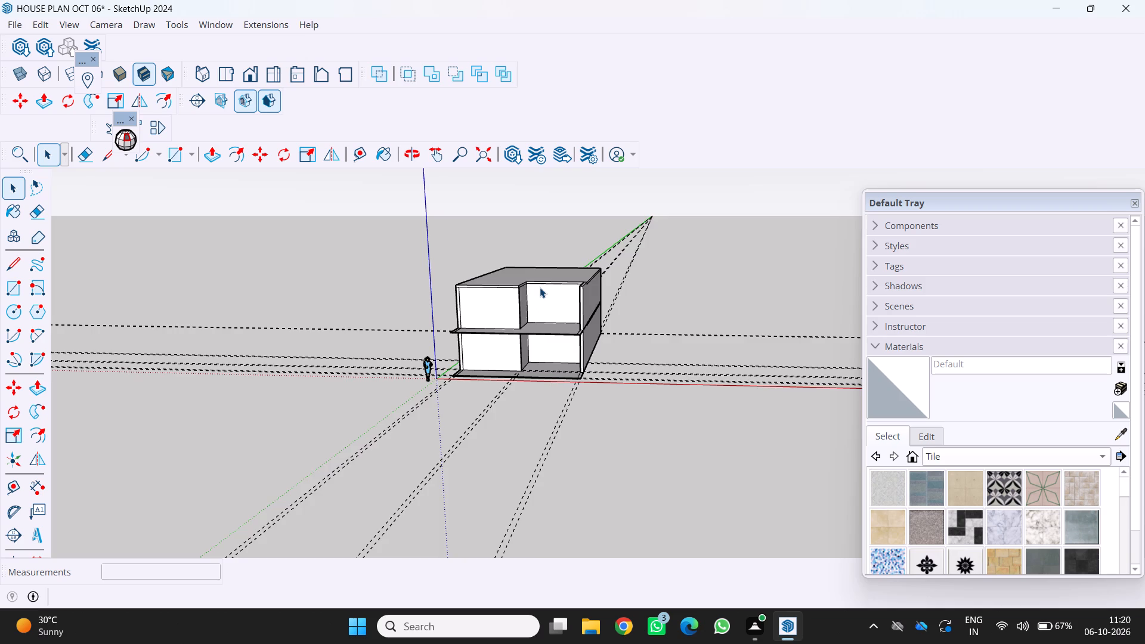
pyautogui.moveTo(542, 288); pyautogui.dragTo(567, 309, button='middle')
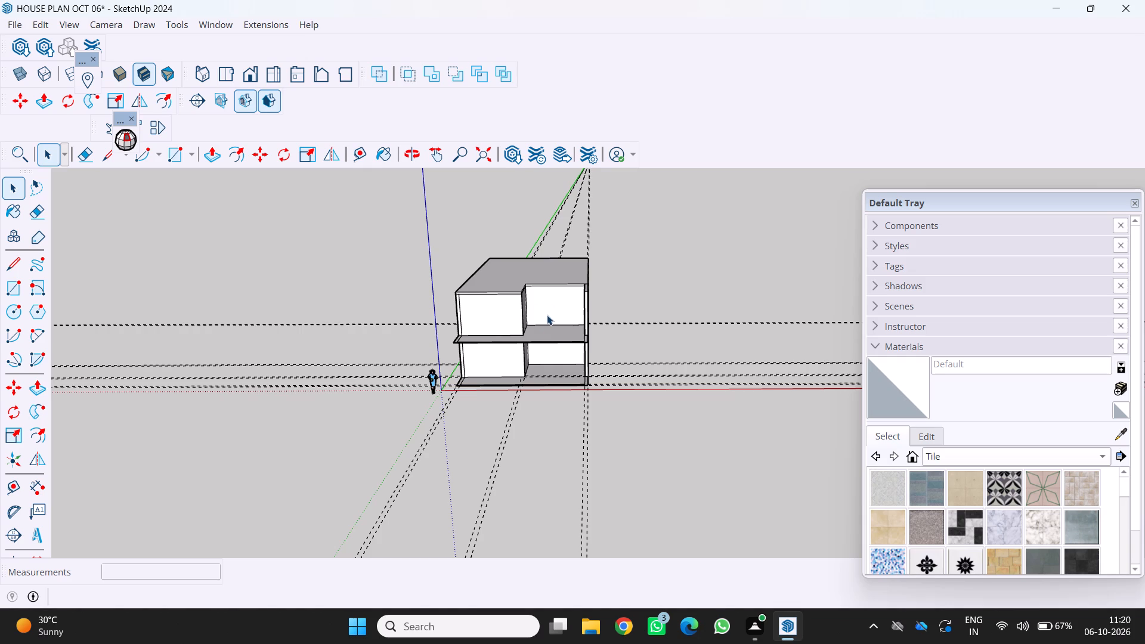
pyautogui.scroll(2, 546, 315)
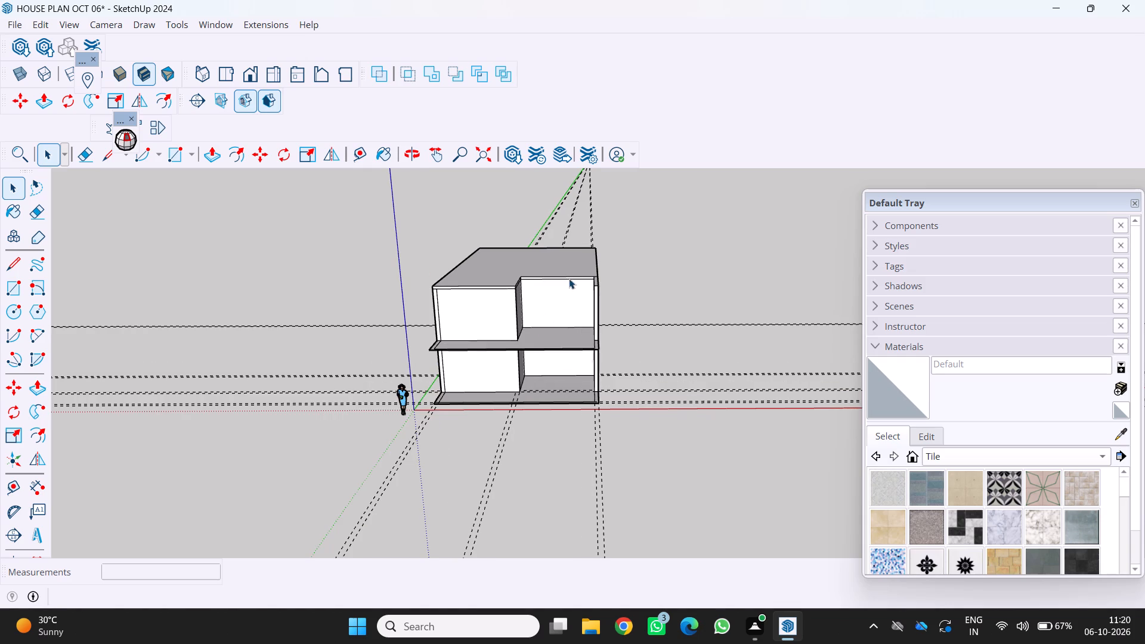
pyautogui.scroll(-3, 564, 280)
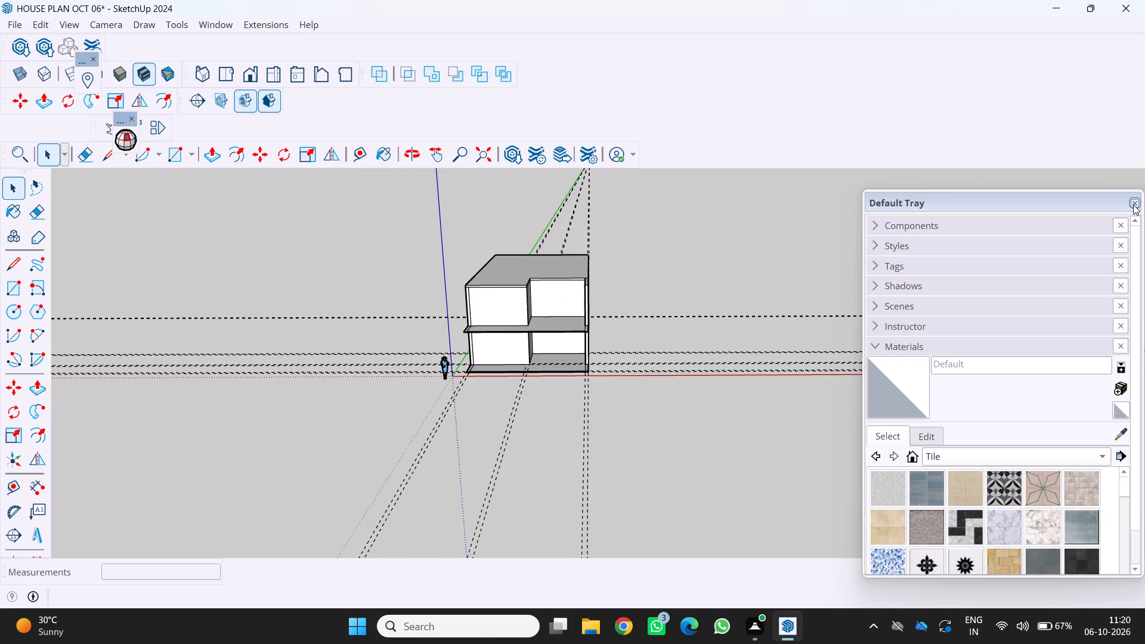
pyautogui.click(1132, 203)
pyautogui.moveTo(467, 283); pyautogui.dragTo(481, 290, button='middle')
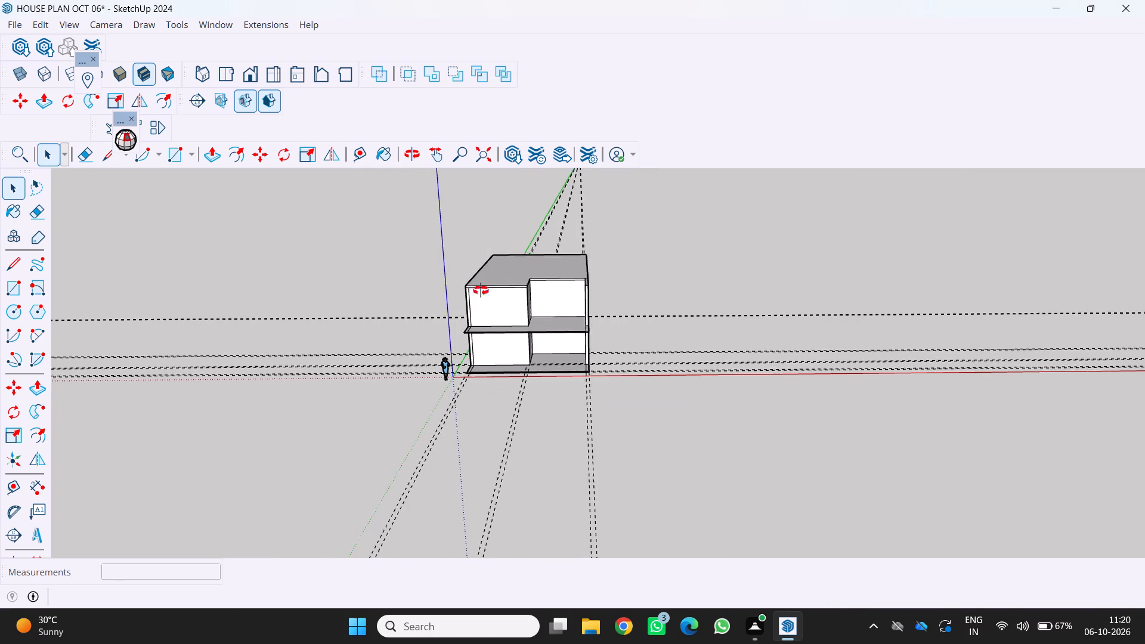
pyautogui.moveTo(481, 290); pyautogui.dragTo(537, 354, button='middle')
pyautogui.scroll(8, 488, 279)
pyautogui.moveTo(493, 270); pyautogui.dragTo(444, 278, button='middle')
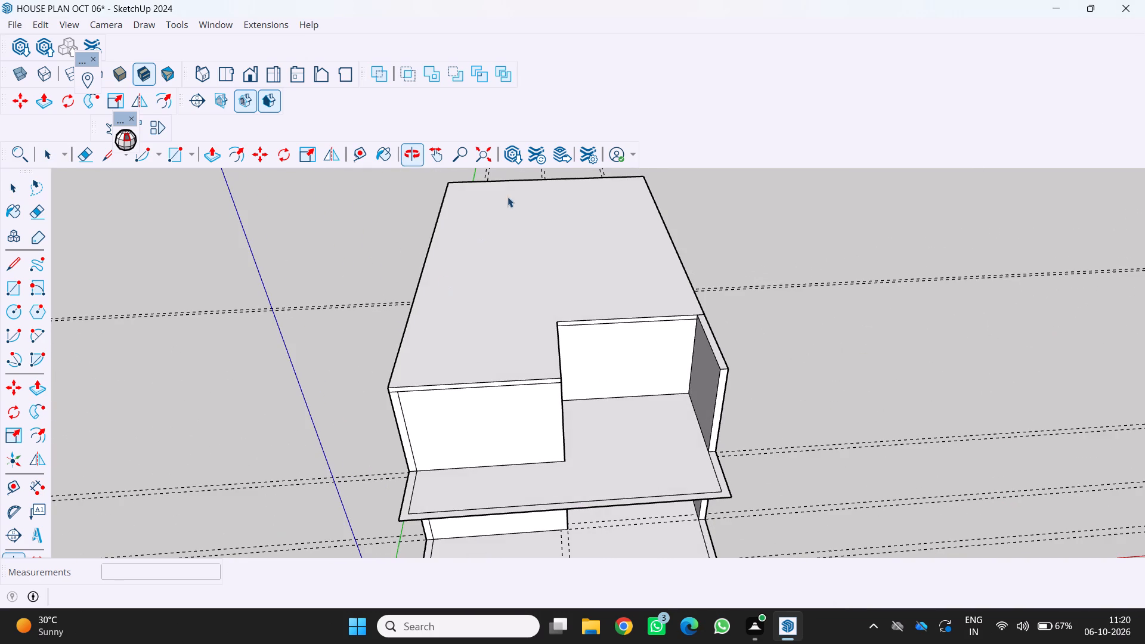
pyautogui.scroll(-4, 507, 199)
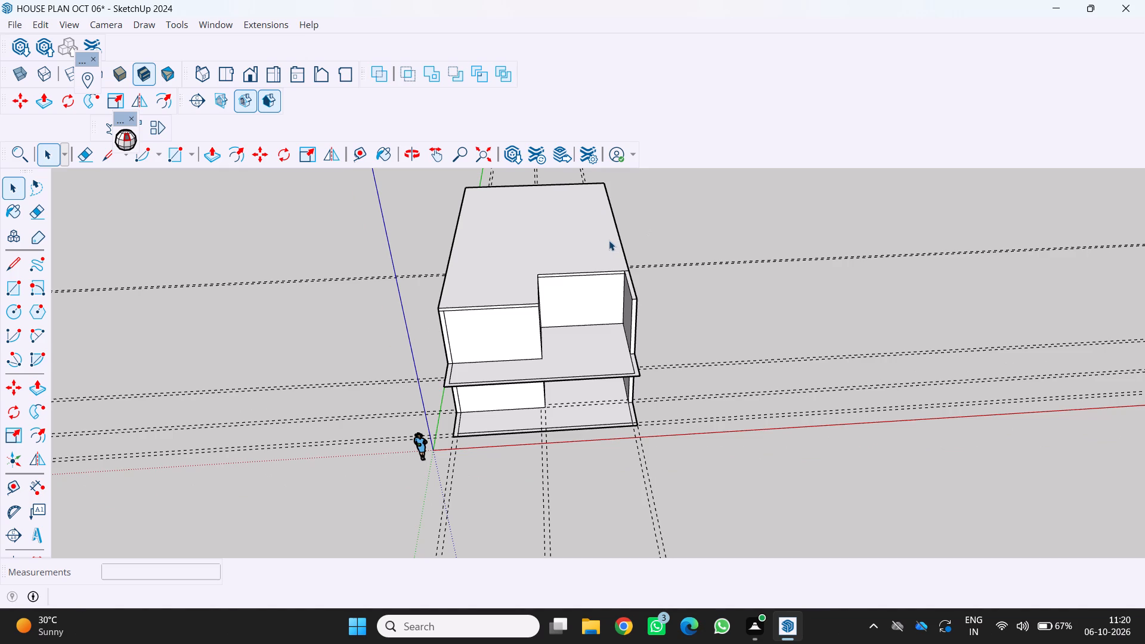
pyautogui.moveTo(608, 240); pyautogui.dragTo(513, 264, button='middle')
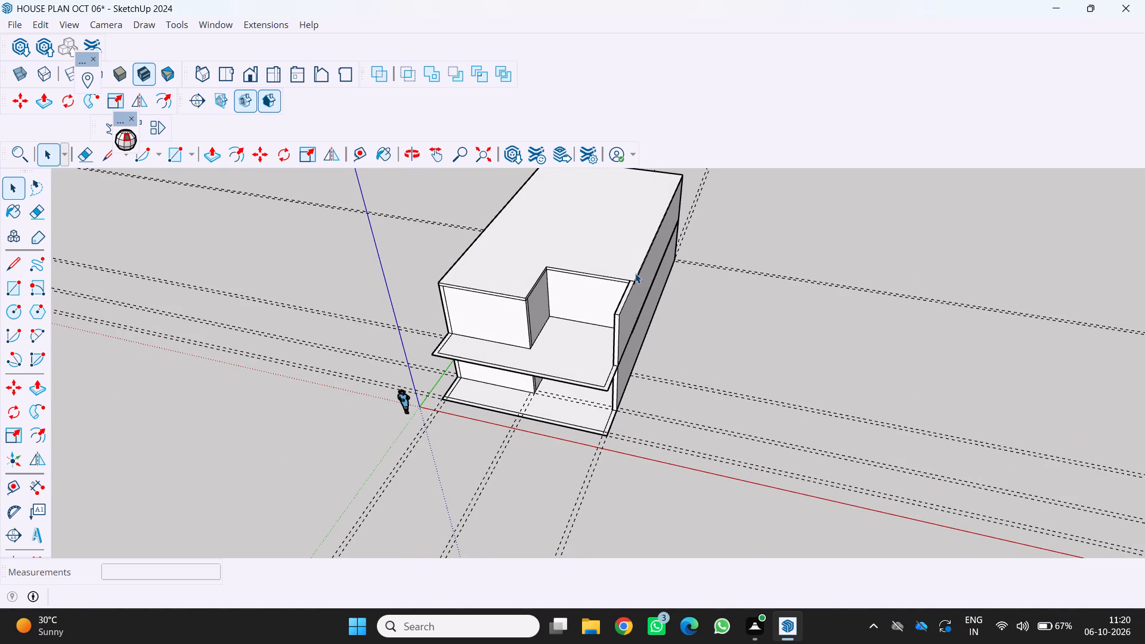
pyautogui.scroll(-1, 609, 241)
pyautogui.moveTo(618, 245); pyautogui.dragTo(658, 262, button='middle')
pyautogui.scroll(1, 624, 249)
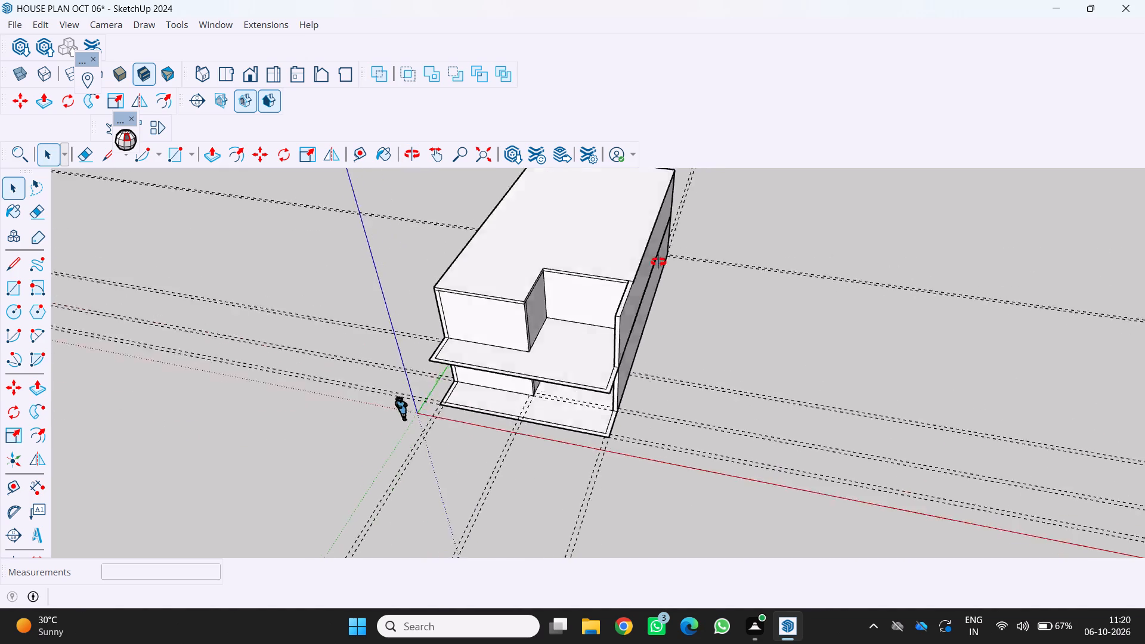
# Place a guide line 6" inward from the upper roof slab's long side edge opposite the recess.
pyautogui.moveTo(658, 262); pyautogui.dragTo(892, 275, button='middle')
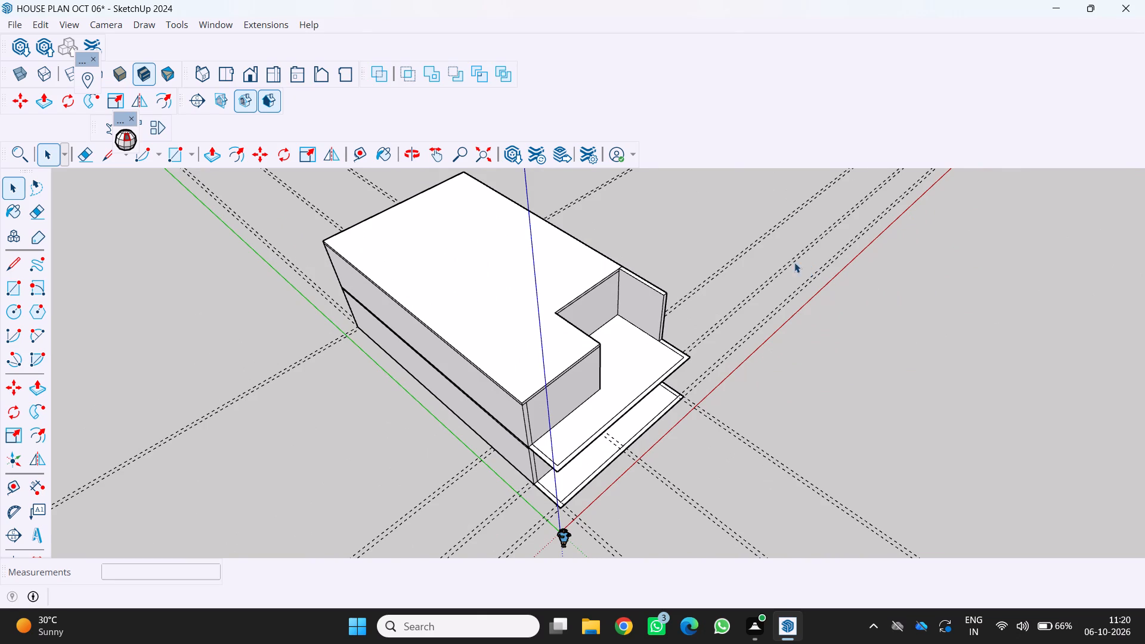
pyautogui.scroll(-3, 792, 264)
pyautogui.scroll(1, 612, 326)
pyautogui.moveTo(612, 326); pyautogui.dragTo(352, 345, button='middle')
pyautogui.scroll(-3, 503, 307)
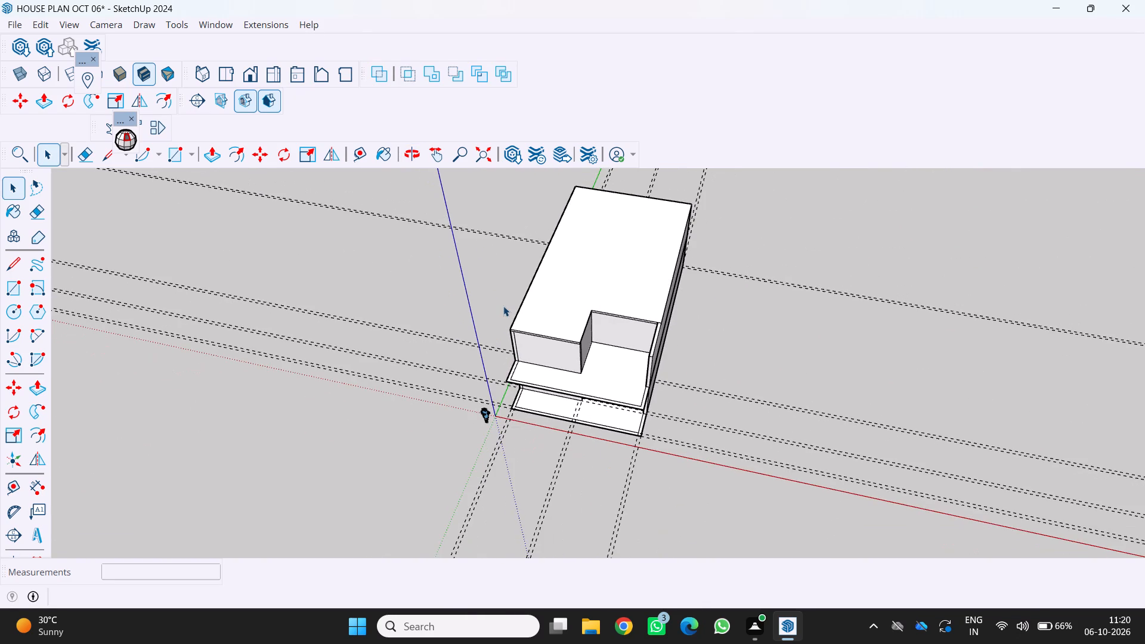
pyautogui.scroll(-2, 536, 273)
pyautogui.moveTo(534, 275); pyautogui.dragTo(548, 208, button='middle')
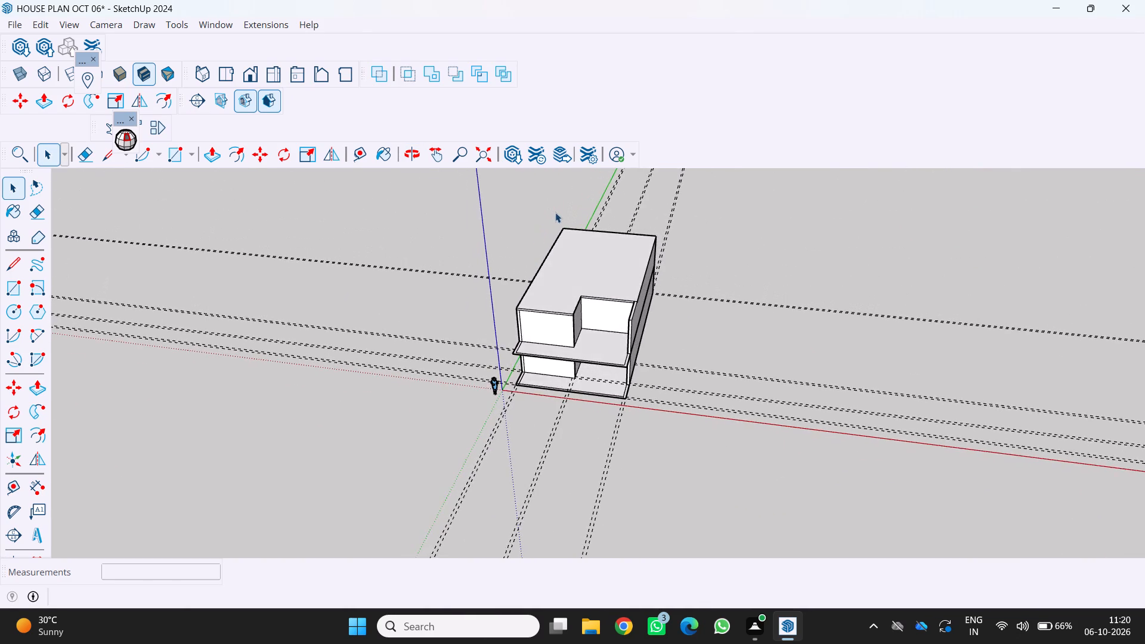
pyautogui.scroll(10, 555, 212)
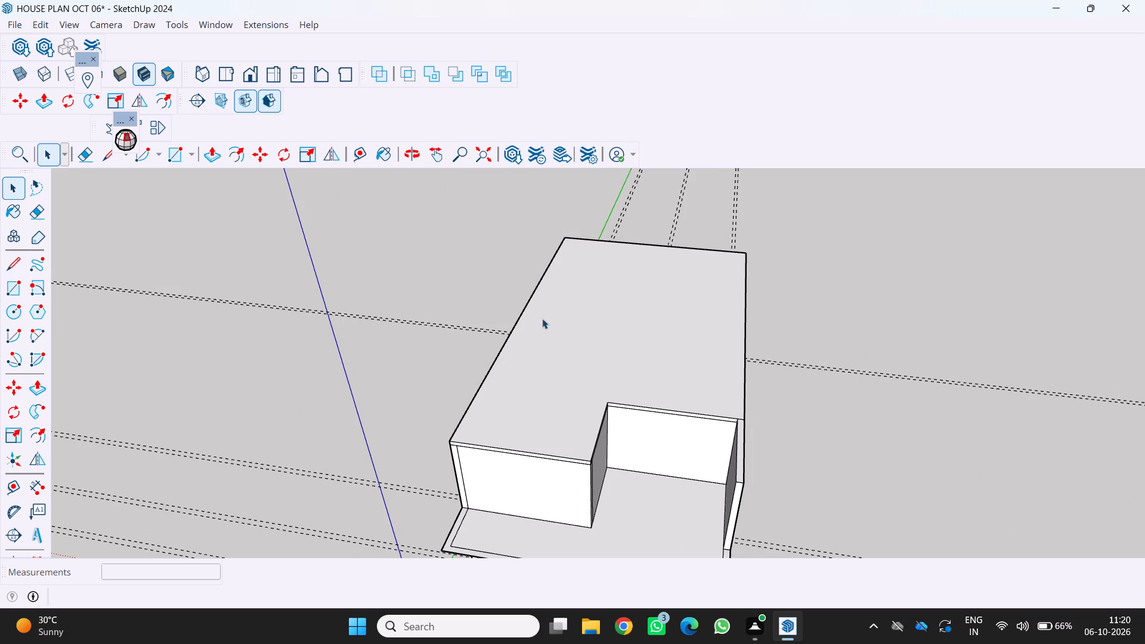
pyautogui.press('t')
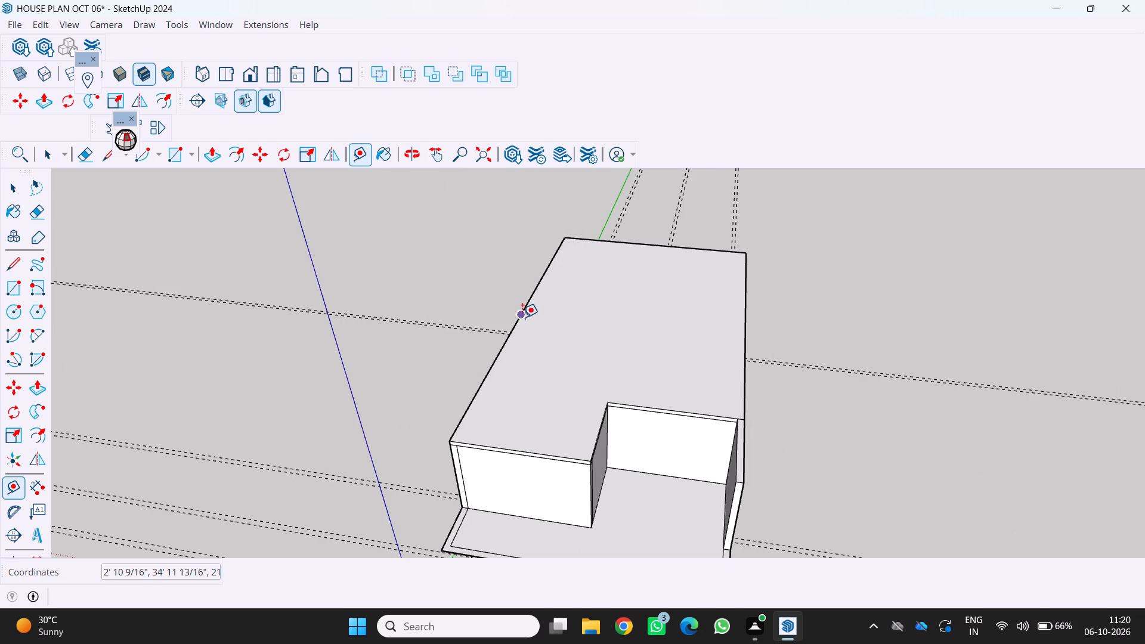
pyautogui.click(517, 312)
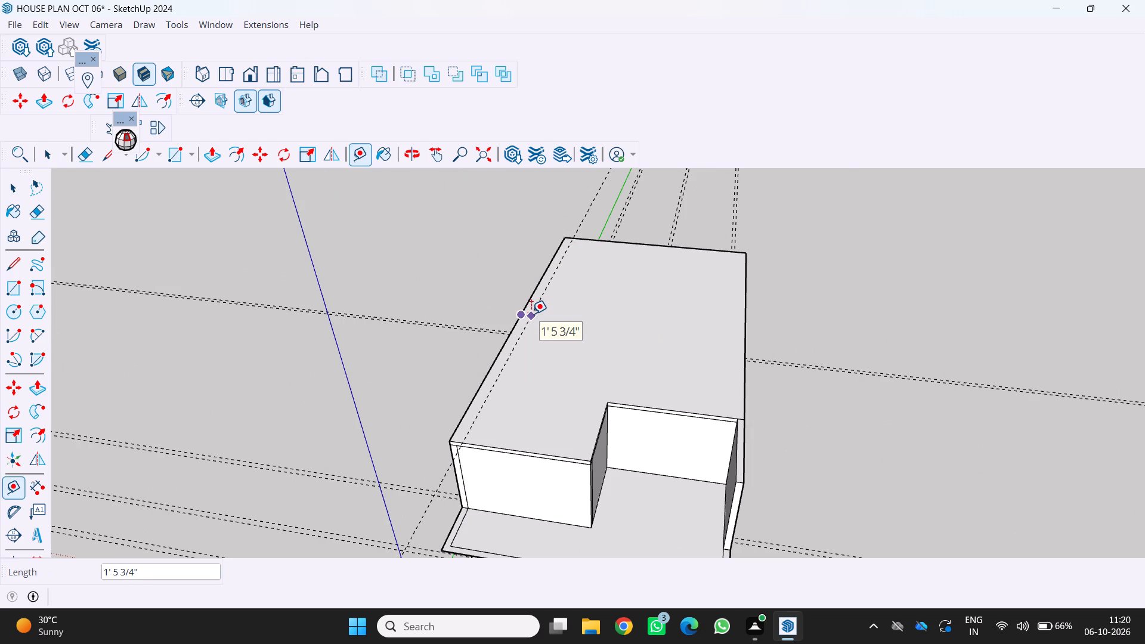
pyautogui.press('6')
pyautogui.press('Return')
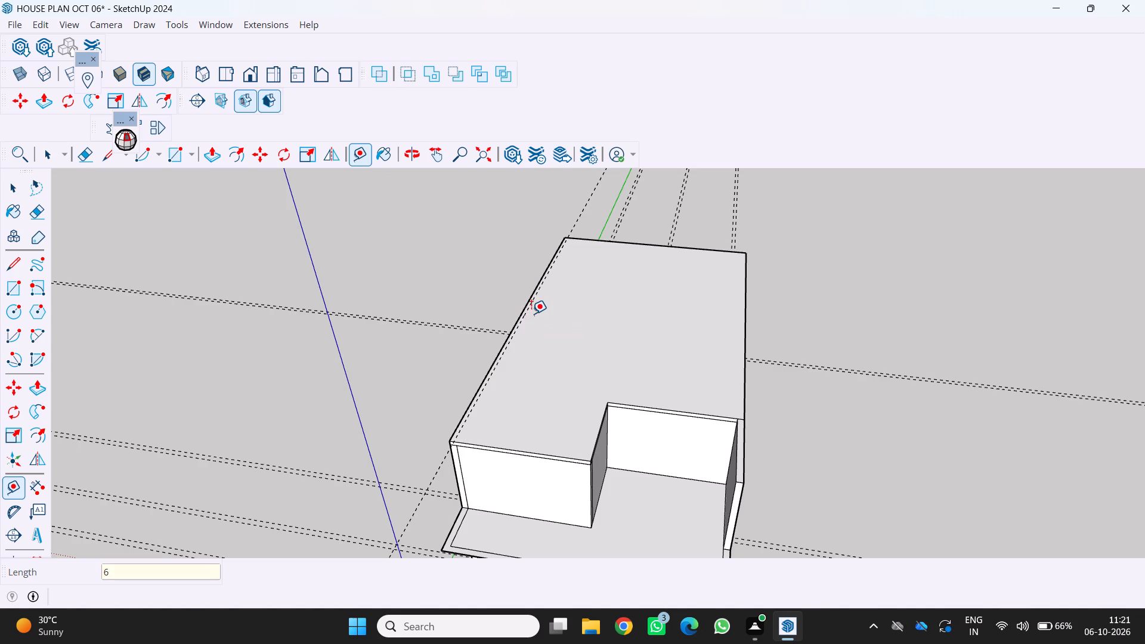
# Place guide lines 6" inward from the upper roof slab's rear edge and its recess-side long edge.
pyautogui.scroll(1, 531, 314)
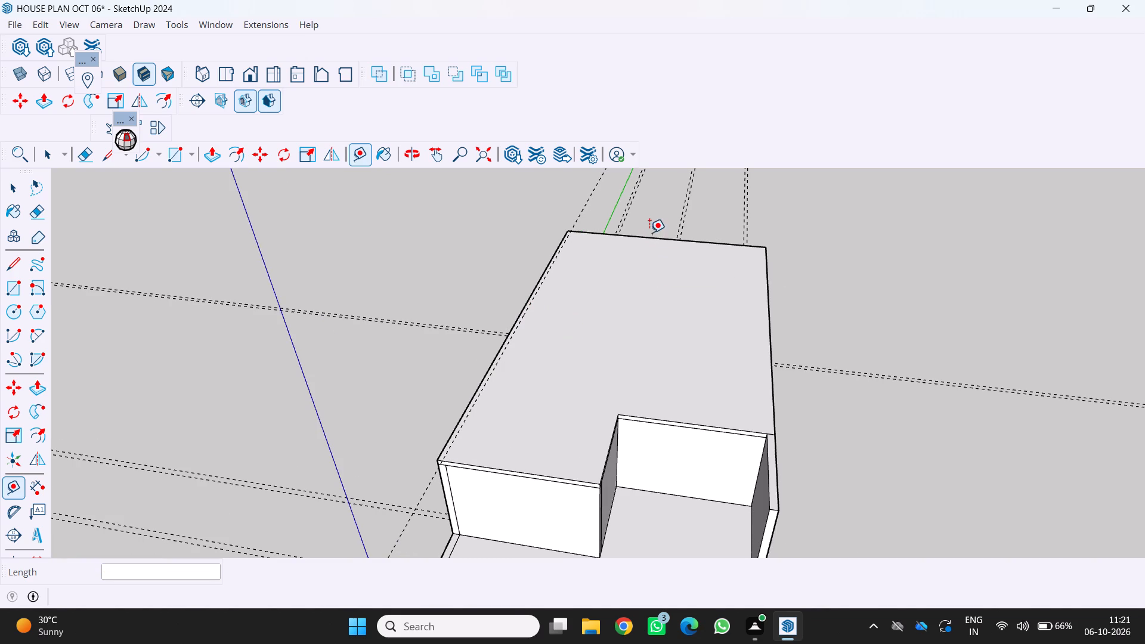
pyautogui.click(648, 237)
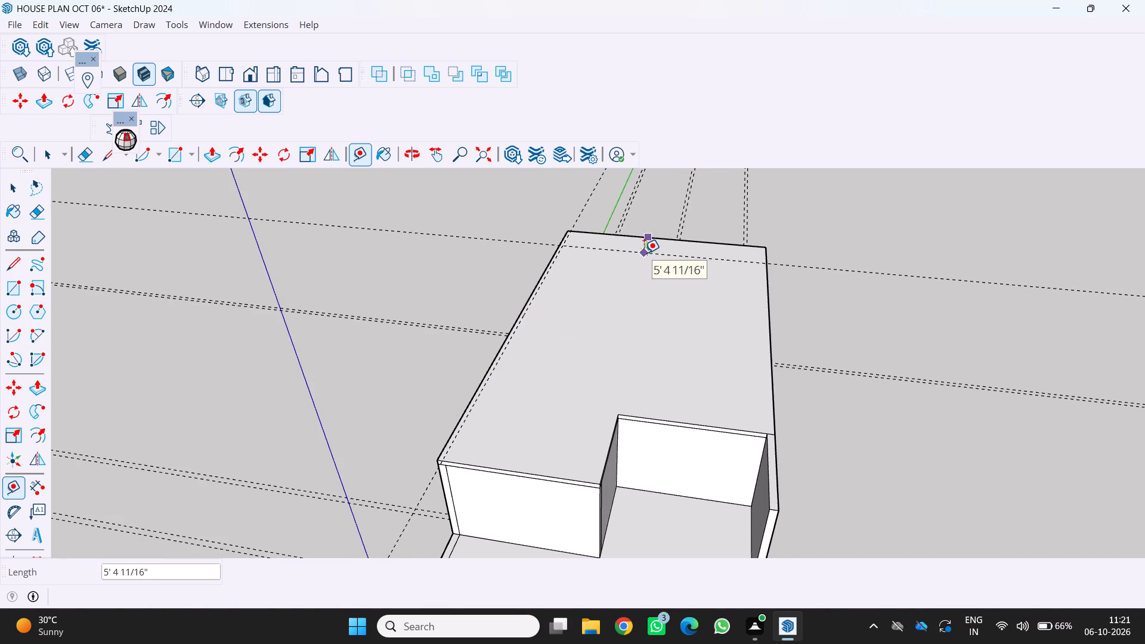
pyautogui.press('6')
pyautogui.press('Return')
pyautogui.click(771, 311)
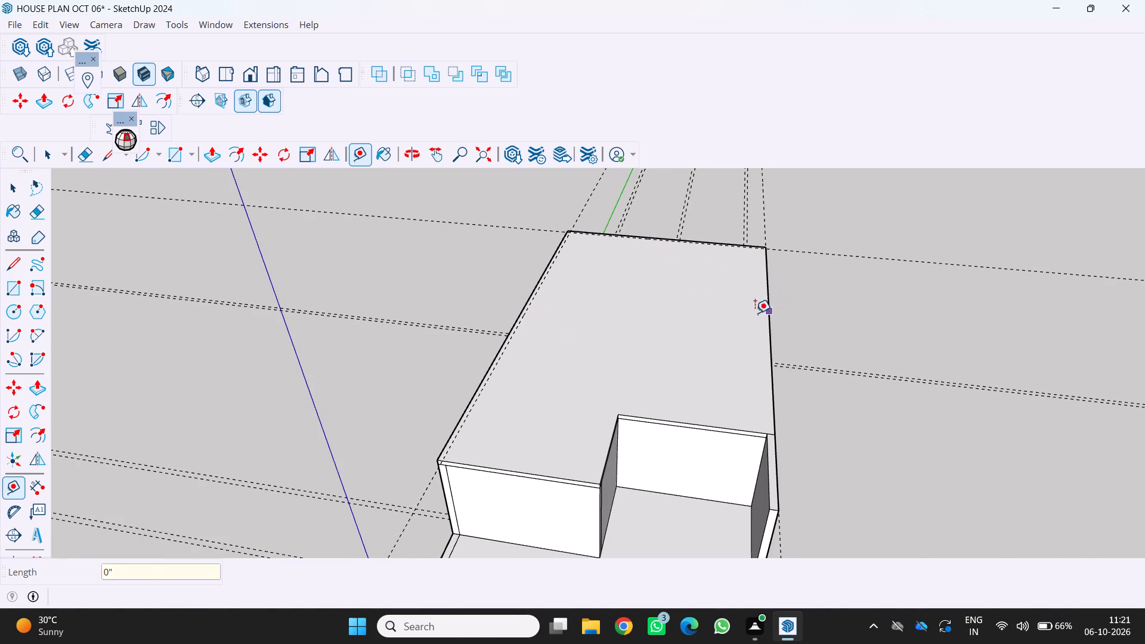
pyautogui.press('6')
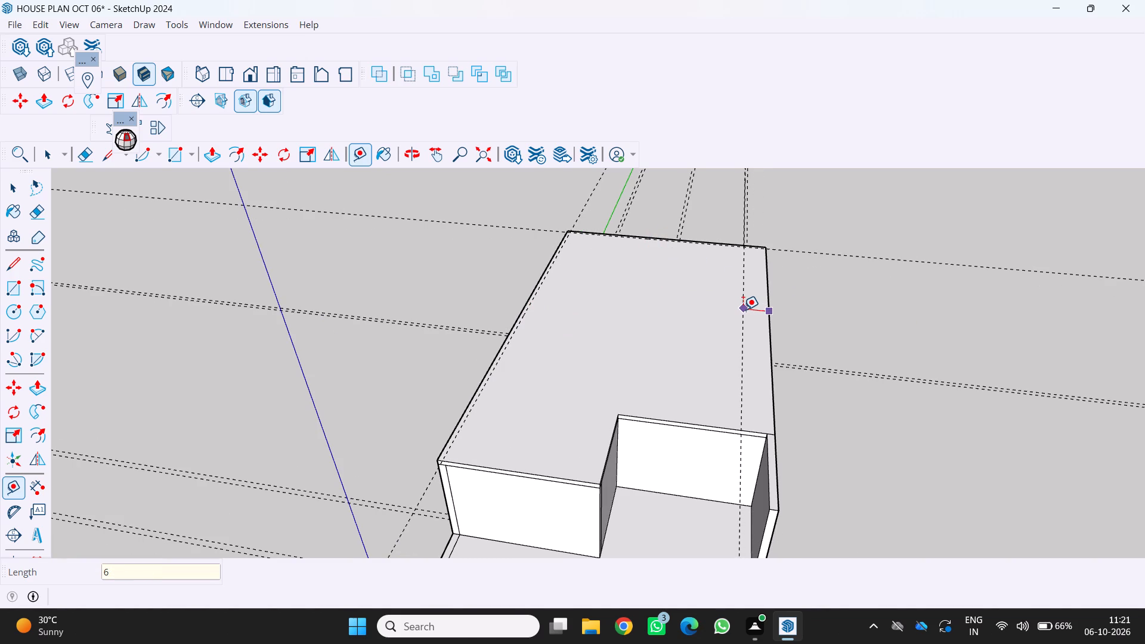
pyautogui.press('Return')
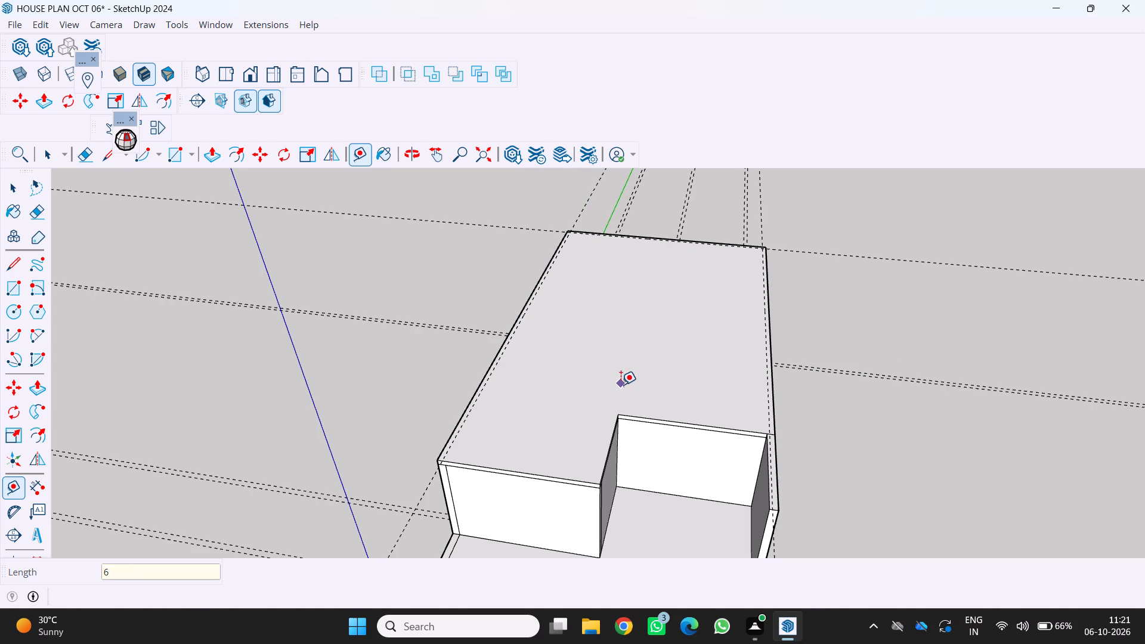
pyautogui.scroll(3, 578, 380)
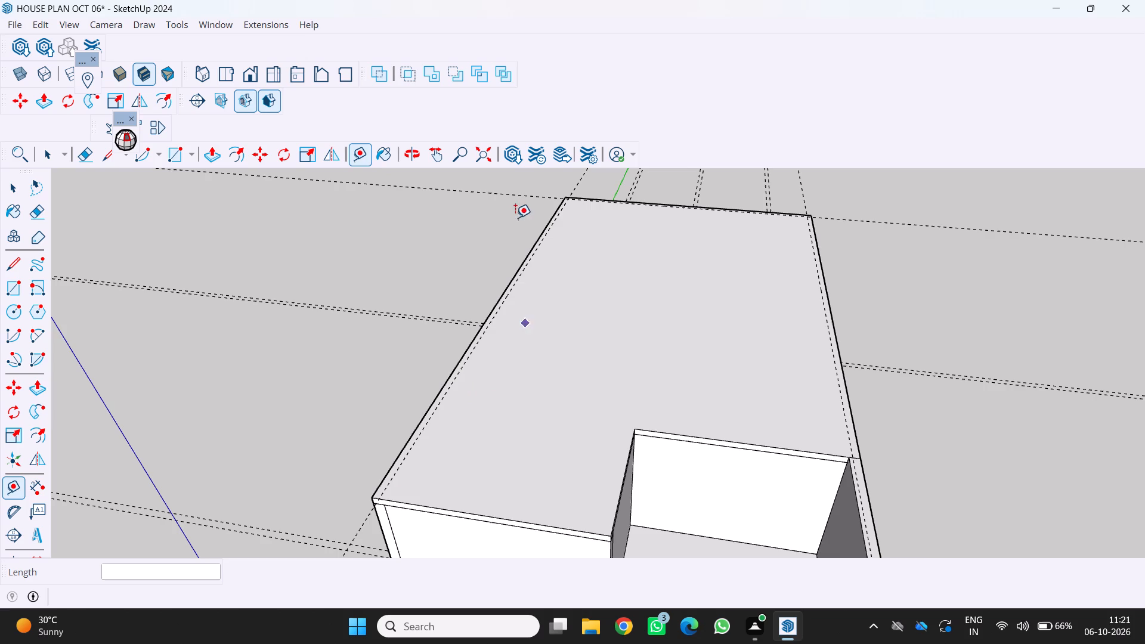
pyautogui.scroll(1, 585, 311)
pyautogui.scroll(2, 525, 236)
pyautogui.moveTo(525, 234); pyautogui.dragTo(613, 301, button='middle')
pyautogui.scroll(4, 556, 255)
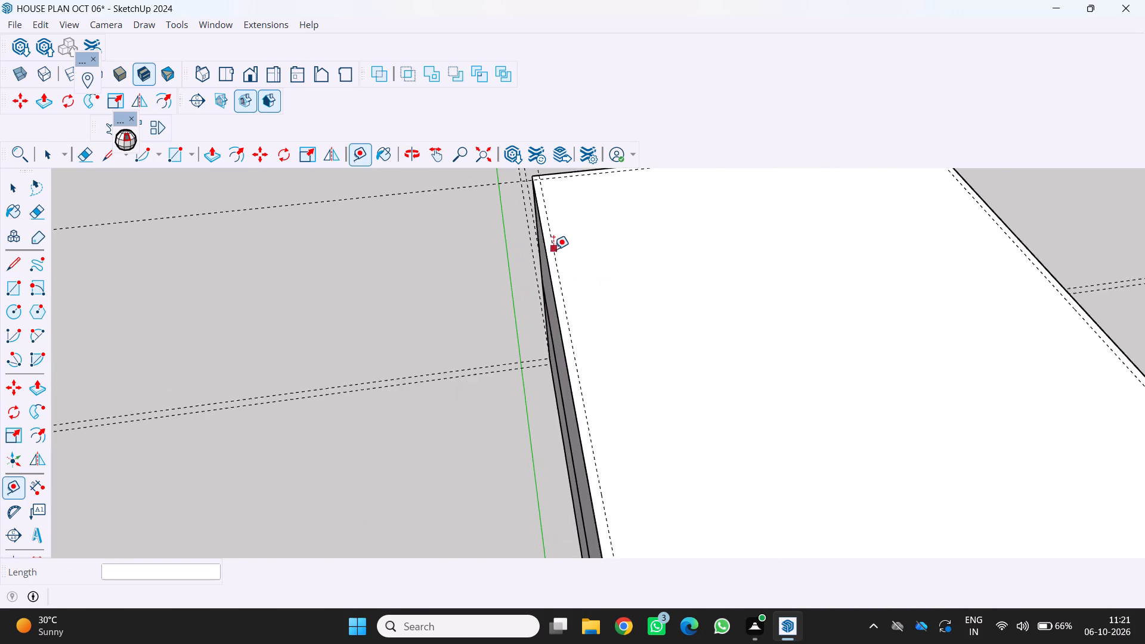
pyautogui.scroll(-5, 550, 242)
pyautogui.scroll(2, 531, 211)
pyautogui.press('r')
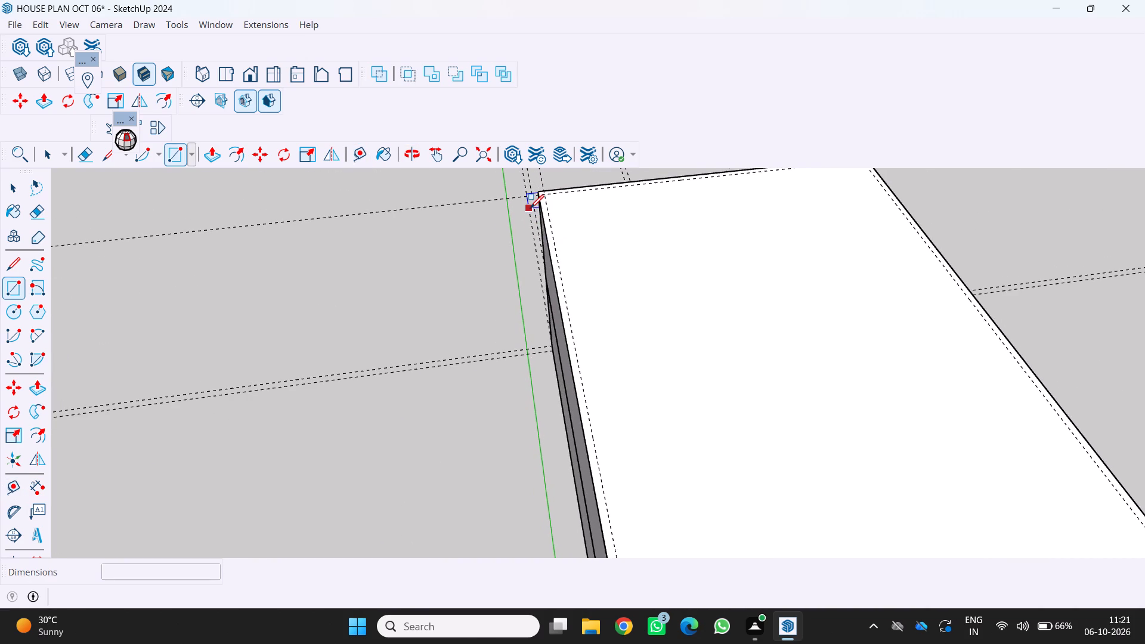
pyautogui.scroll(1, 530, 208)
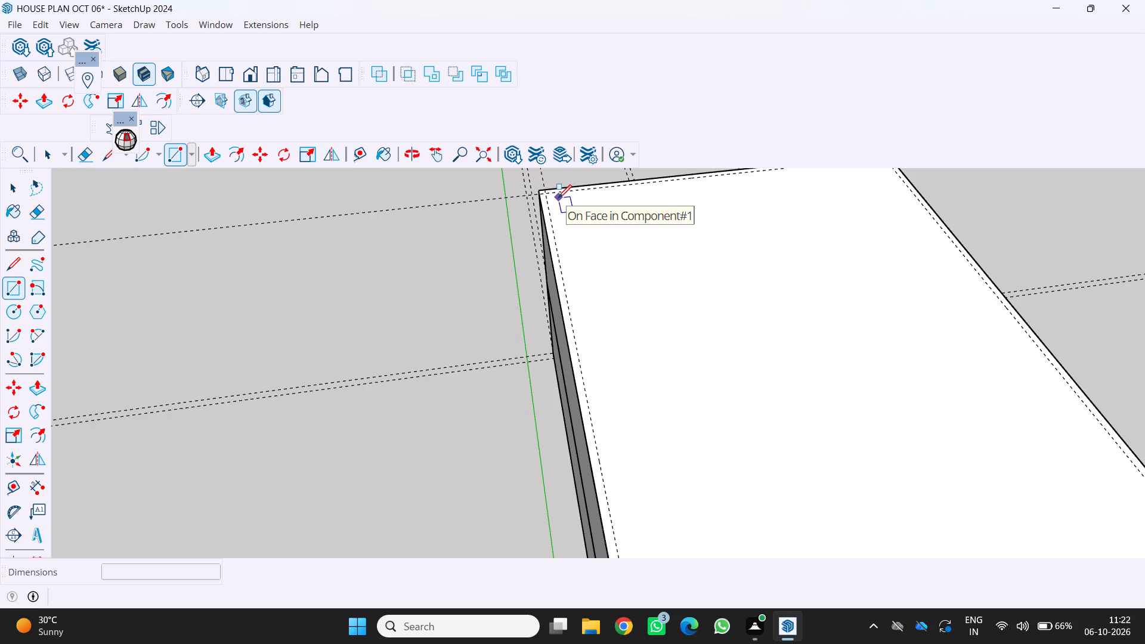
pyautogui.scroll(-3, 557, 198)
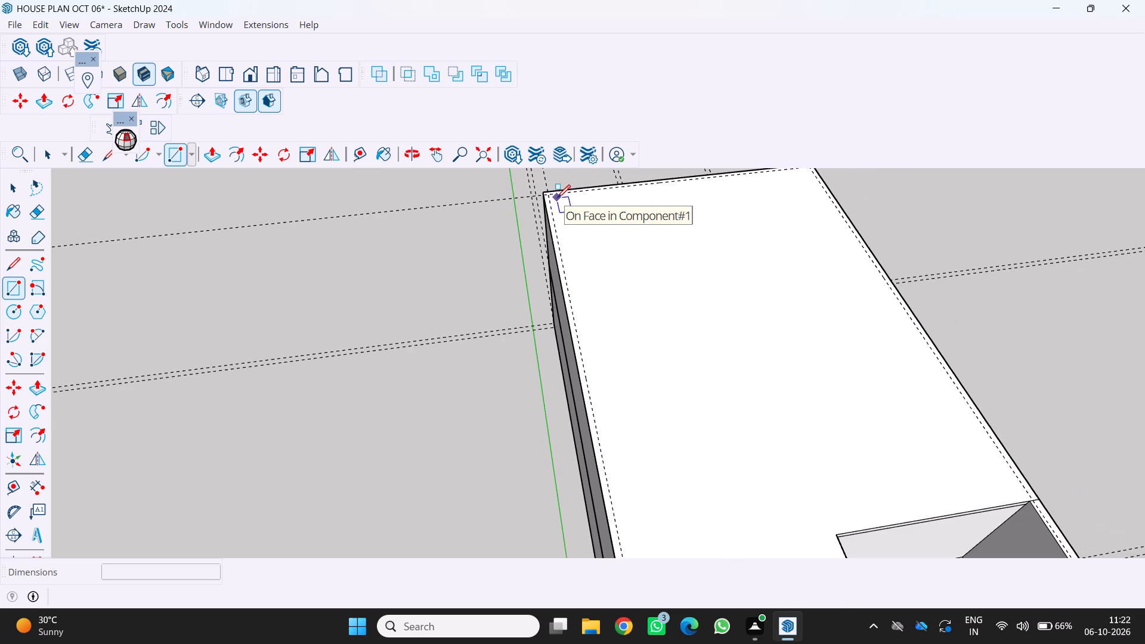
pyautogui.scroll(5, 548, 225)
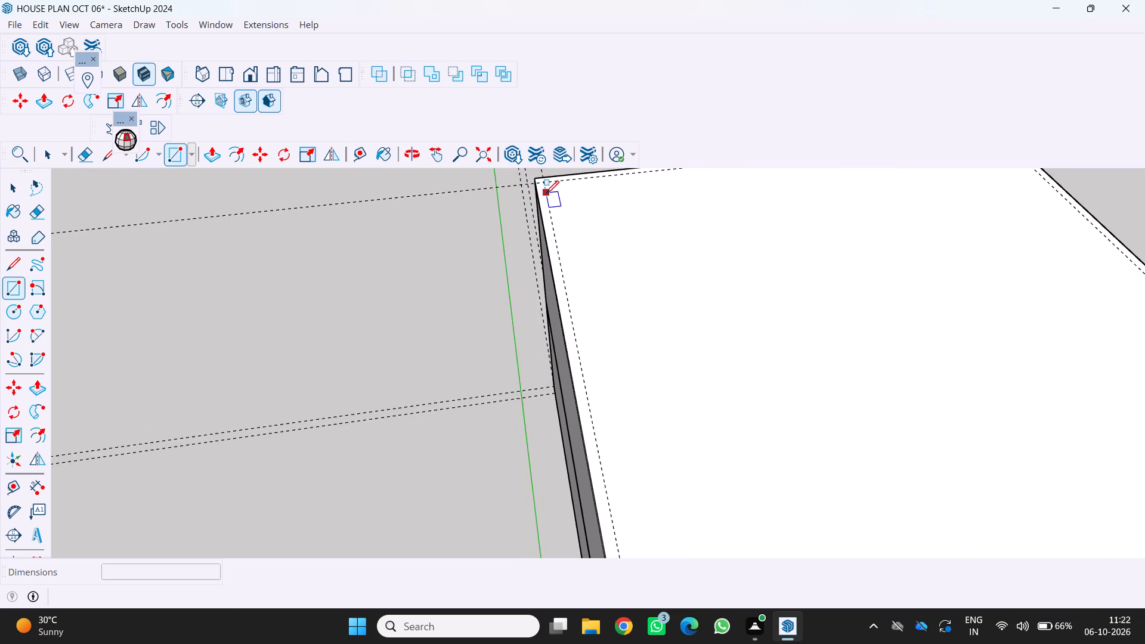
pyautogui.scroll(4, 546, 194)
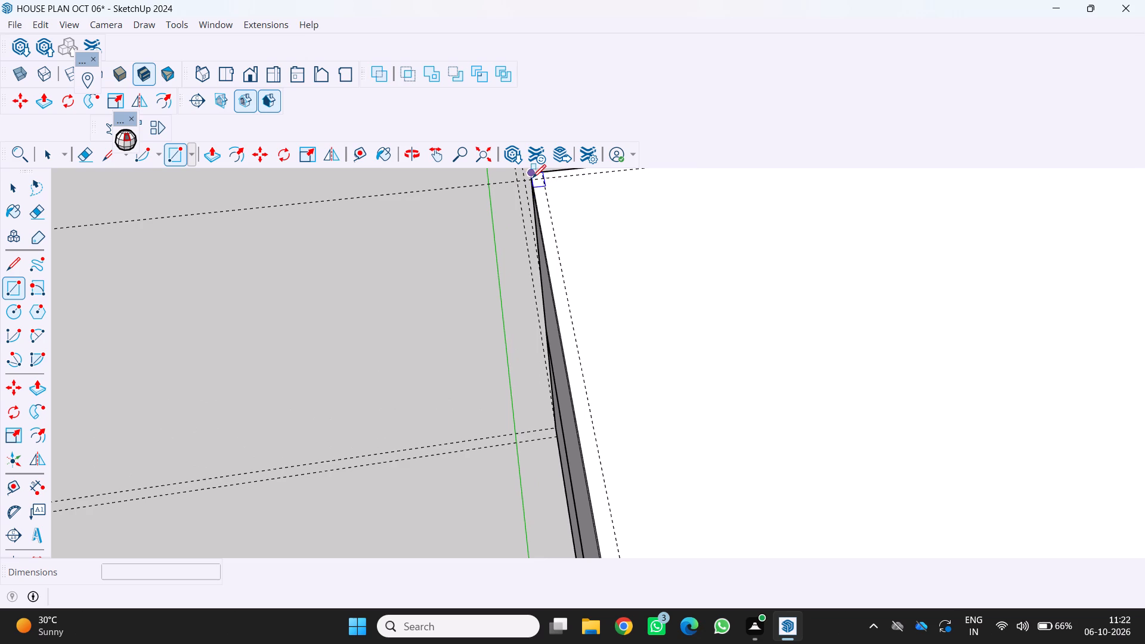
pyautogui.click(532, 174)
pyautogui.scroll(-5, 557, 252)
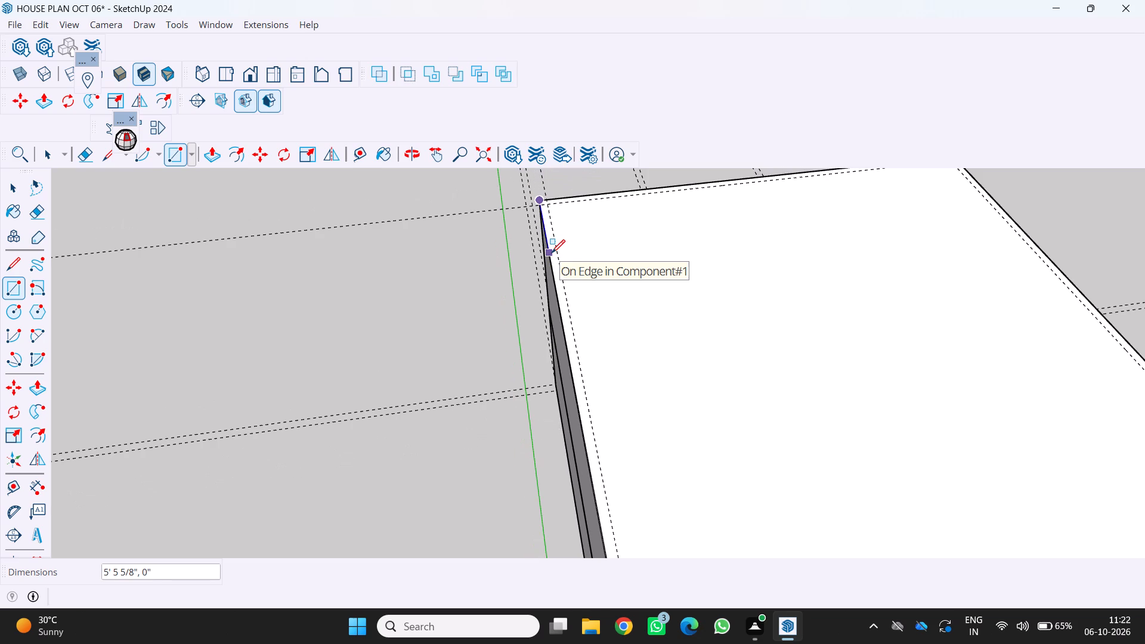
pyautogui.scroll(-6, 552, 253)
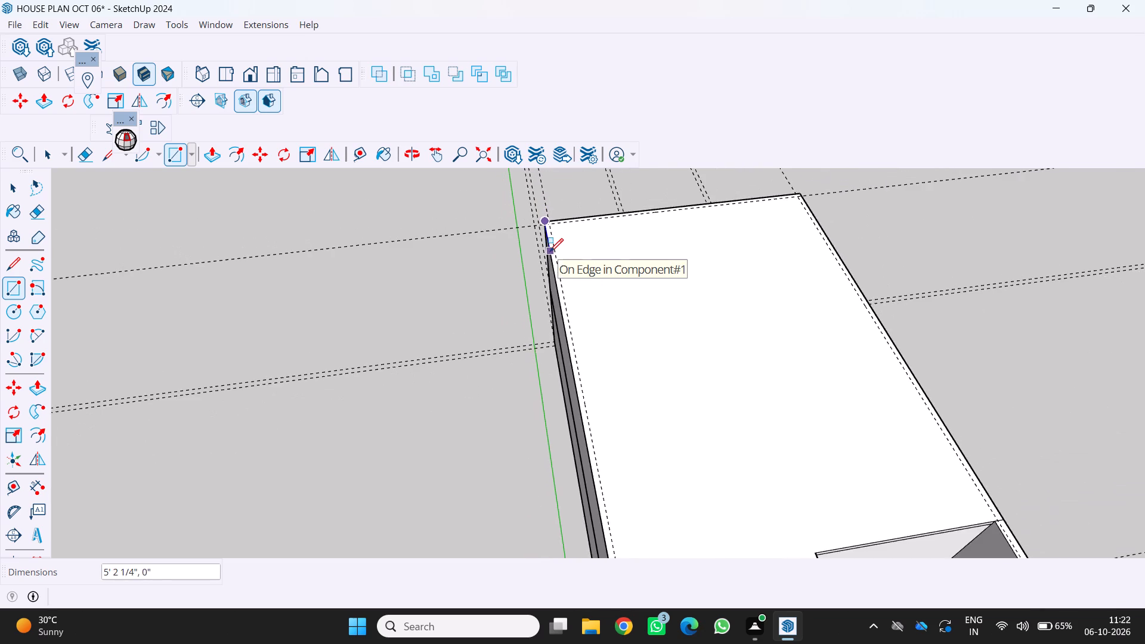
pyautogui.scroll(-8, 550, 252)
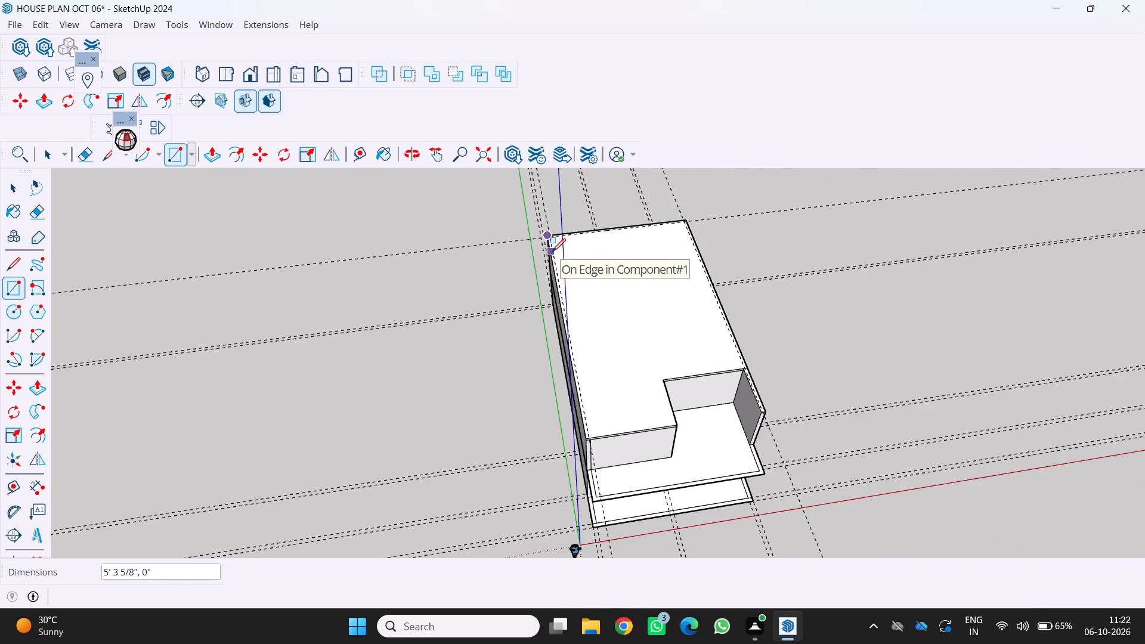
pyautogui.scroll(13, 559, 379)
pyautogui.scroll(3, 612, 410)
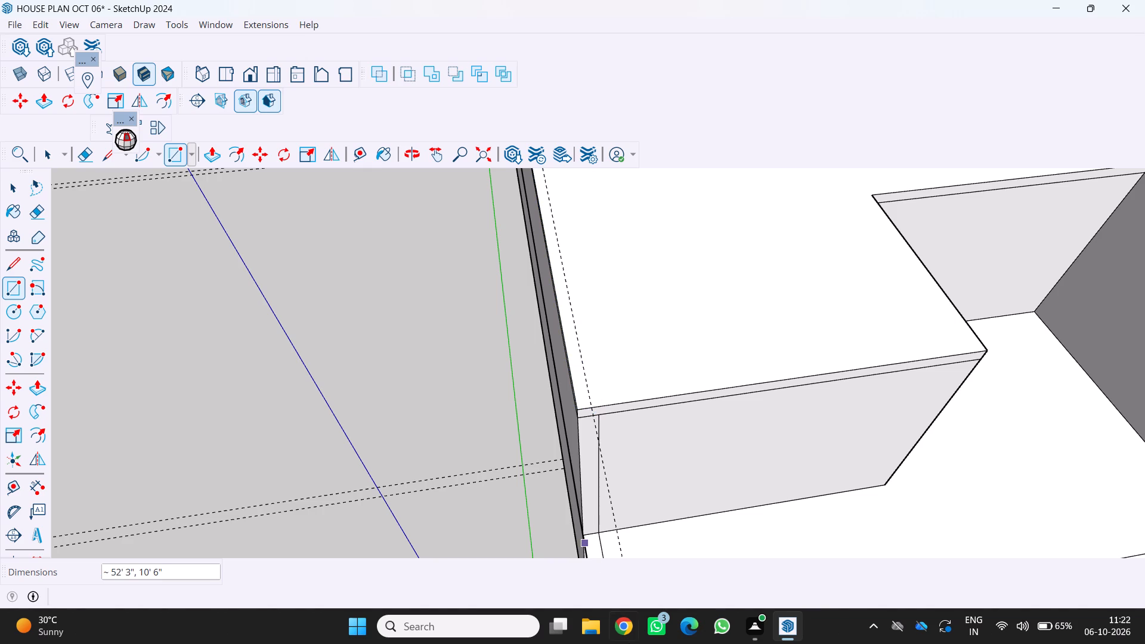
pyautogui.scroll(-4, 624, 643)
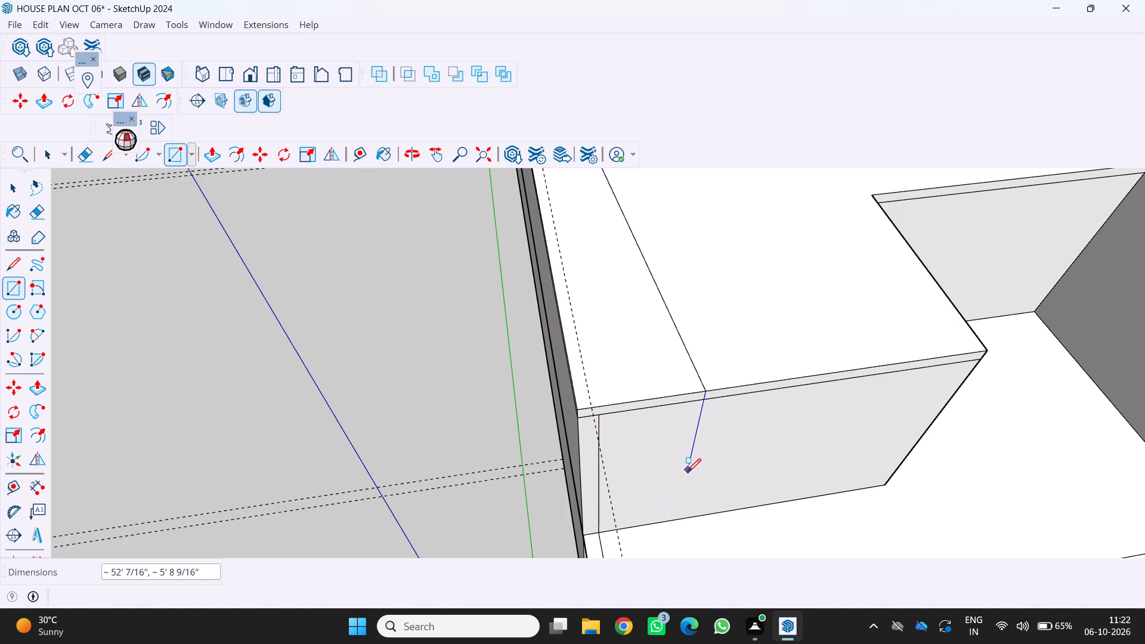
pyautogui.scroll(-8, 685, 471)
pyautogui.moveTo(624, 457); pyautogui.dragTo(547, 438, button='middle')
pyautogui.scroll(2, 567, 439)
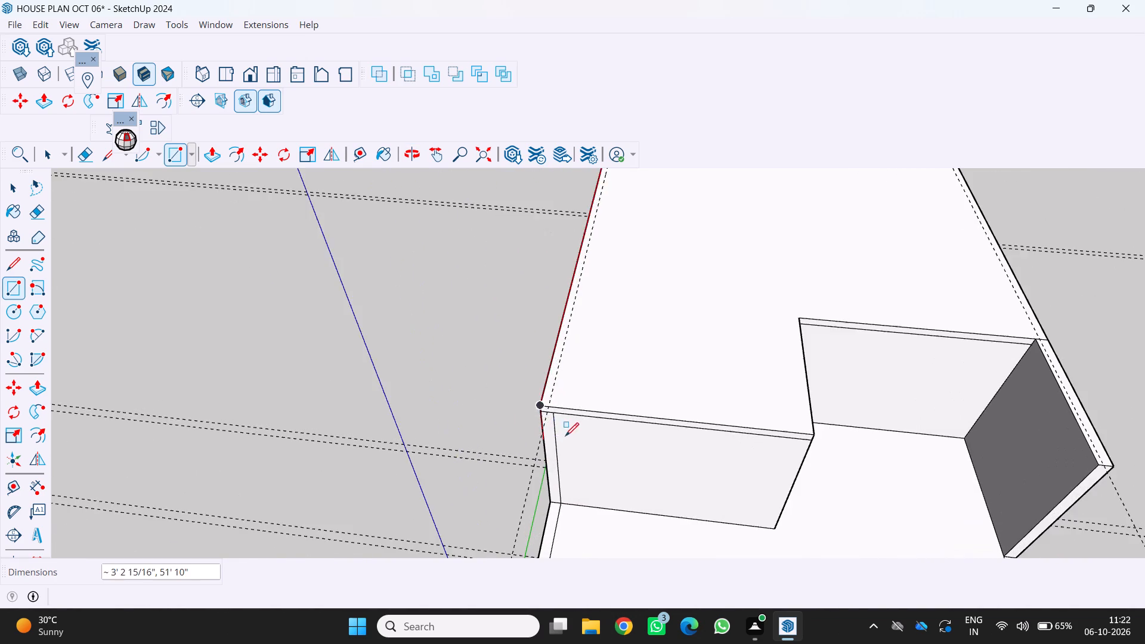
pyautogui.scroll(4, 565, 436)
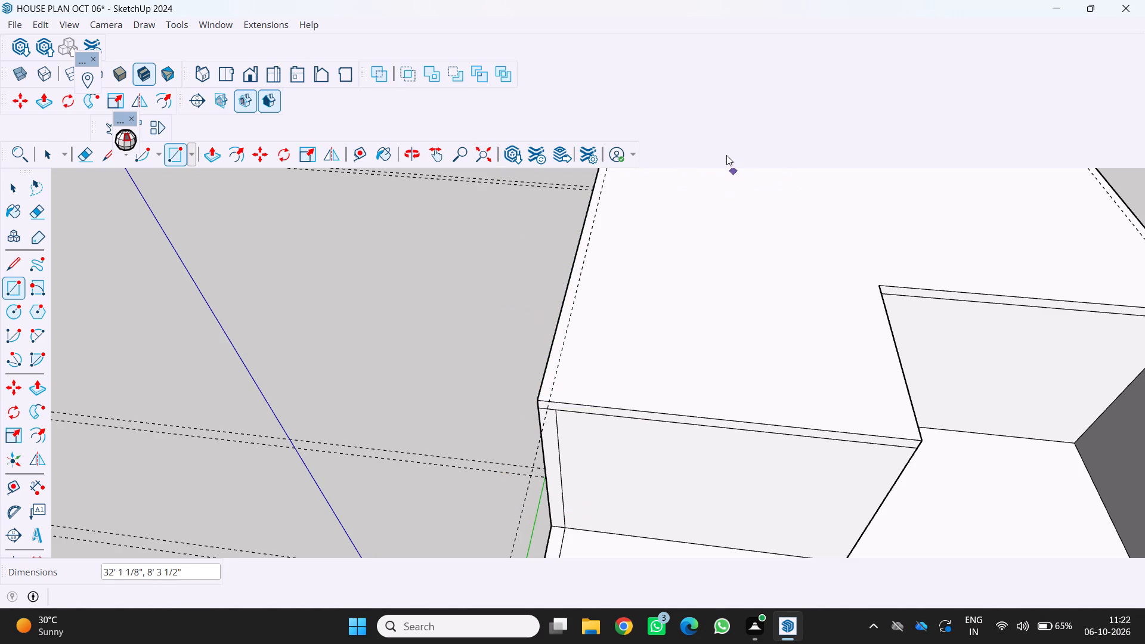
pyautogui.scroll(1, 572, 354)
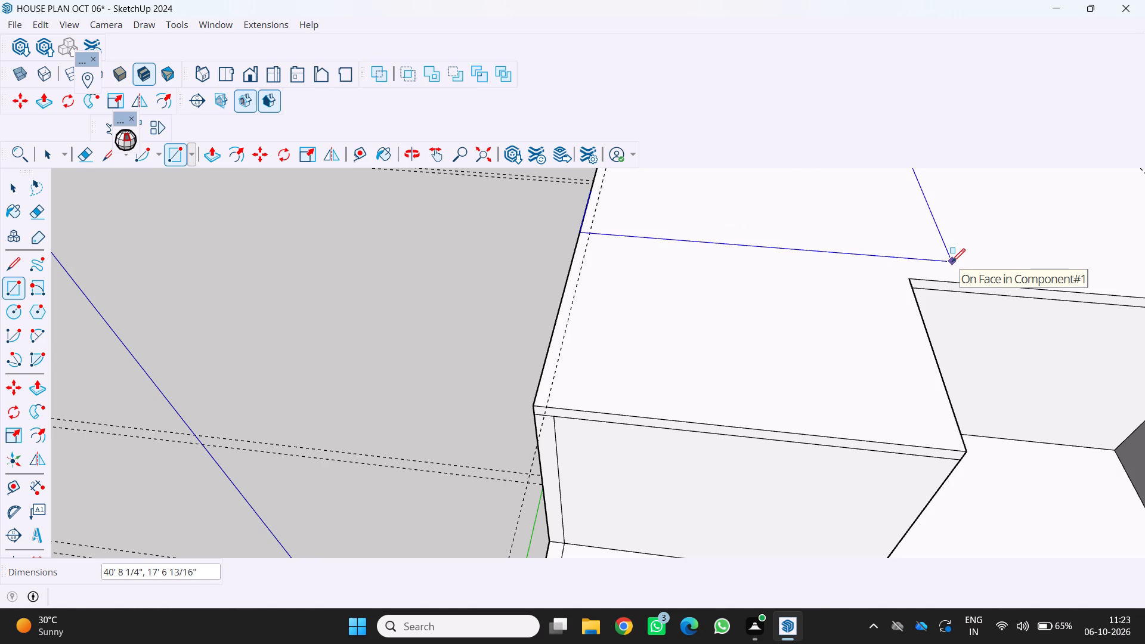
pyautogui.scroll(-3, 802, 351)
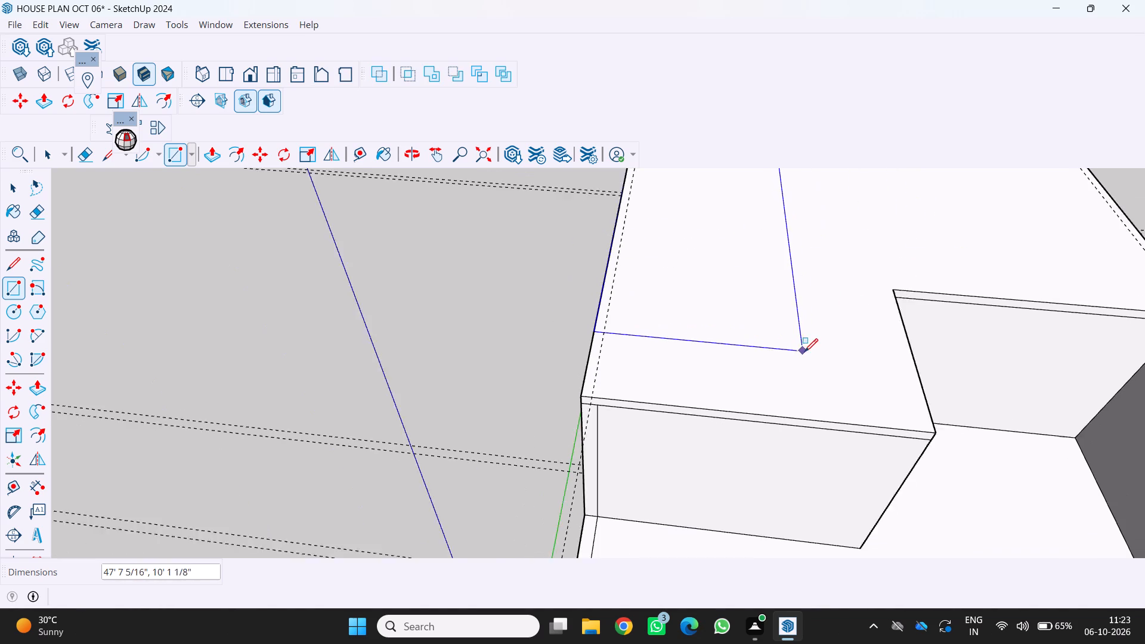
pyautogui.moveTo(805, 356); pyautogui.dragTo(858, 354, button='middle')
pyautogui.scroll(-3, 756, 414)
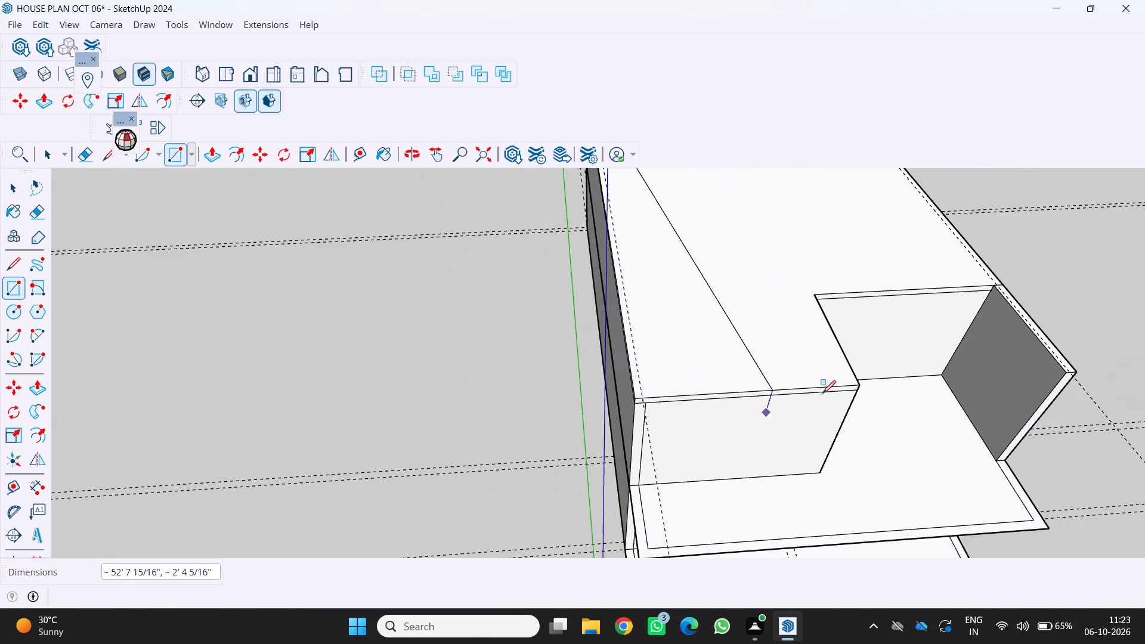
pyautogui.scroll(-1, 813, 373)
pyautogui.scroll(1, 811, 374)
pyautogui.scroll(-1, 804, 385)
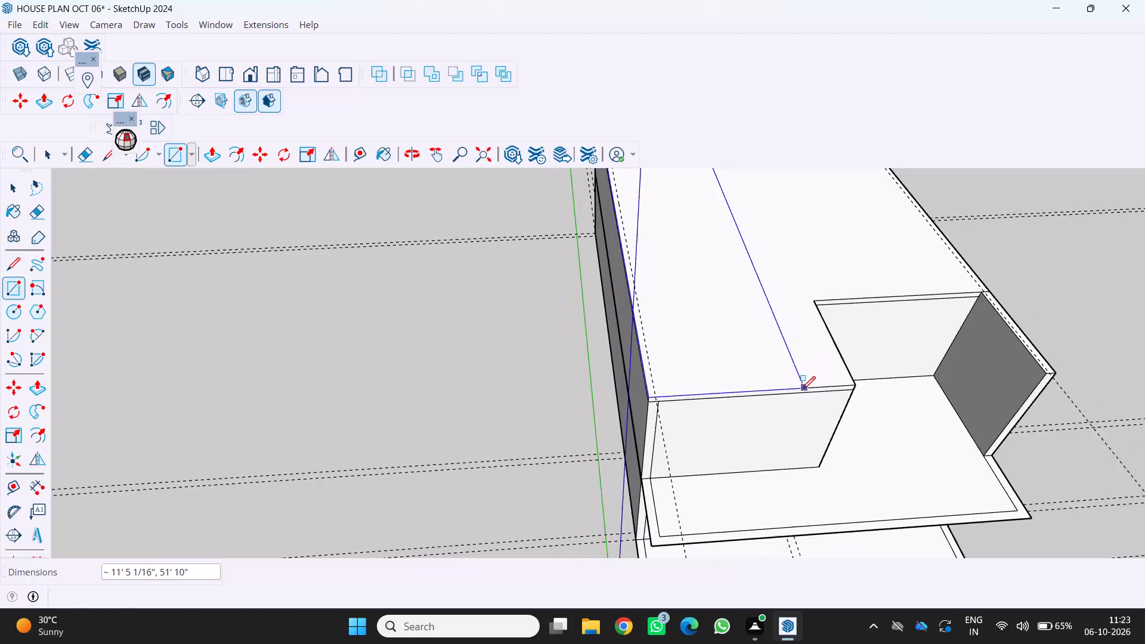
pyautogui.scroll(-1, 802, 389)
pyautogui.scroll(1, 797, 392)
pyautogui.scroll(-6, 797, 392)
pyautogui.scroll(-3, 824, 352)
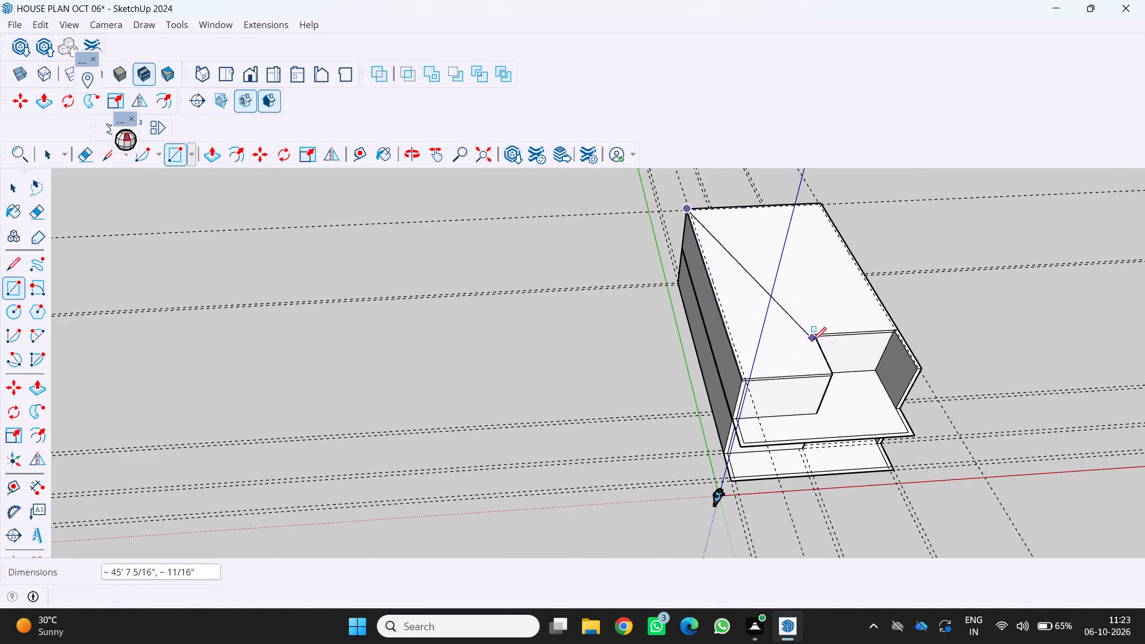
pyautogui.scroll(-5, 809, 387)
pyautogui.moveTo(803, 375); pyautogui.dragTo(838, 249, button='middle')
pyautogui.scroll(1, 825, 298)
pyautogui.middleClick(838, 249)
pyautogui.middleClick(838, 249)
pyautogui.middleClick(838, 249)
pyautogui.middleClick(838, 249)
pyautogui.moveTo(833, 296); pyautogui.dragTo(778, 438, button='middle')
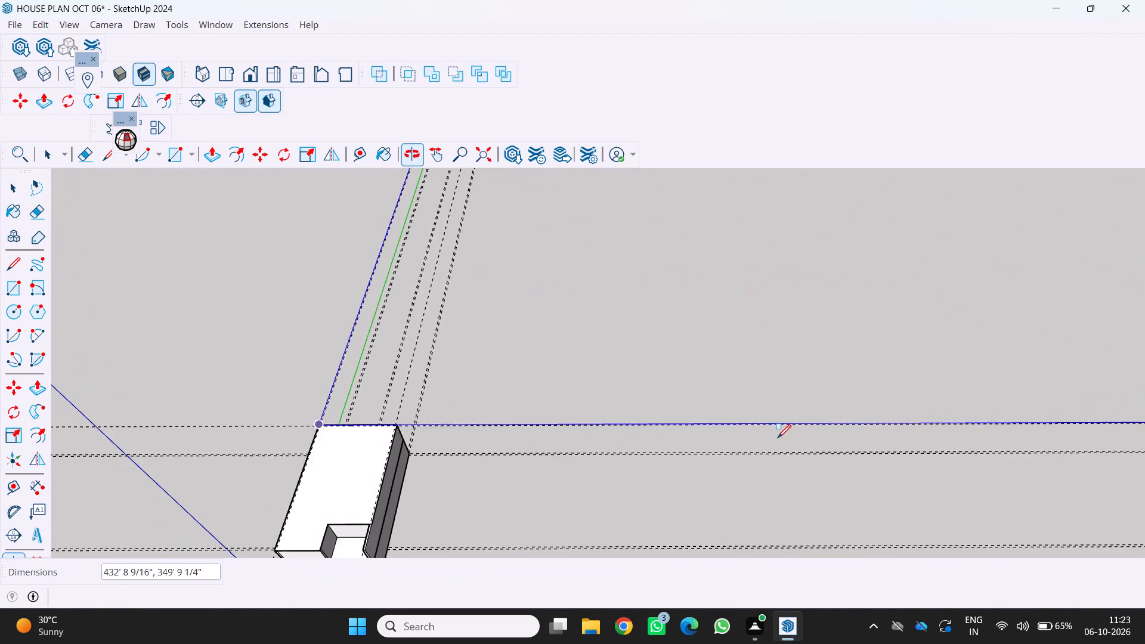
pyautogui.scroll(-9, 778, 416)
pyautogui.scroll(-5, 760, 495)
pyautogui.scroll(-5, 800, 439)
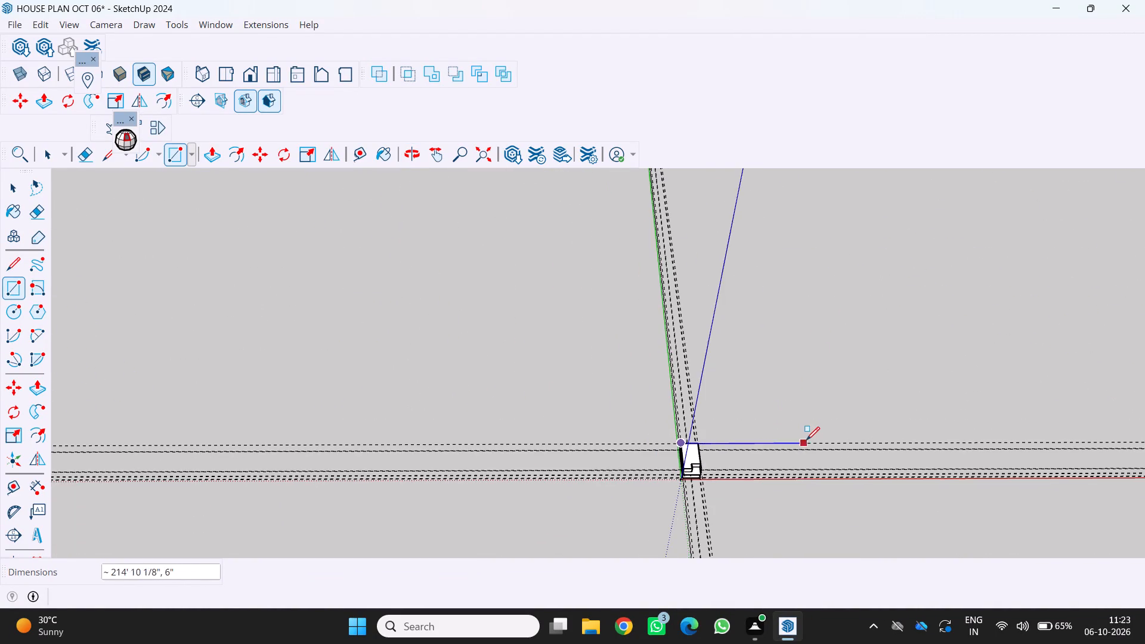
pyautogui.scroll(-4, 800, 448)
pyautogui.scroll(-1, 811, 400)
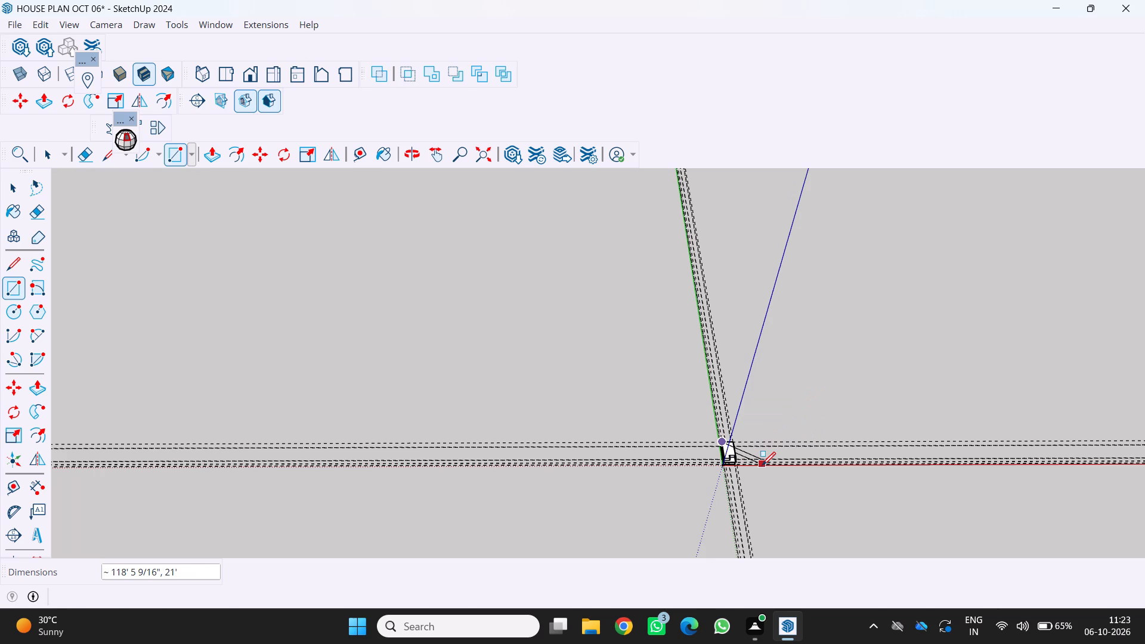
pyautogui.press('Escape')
# Draw a strip rectangle about 6 3/8" by 51' 10" along the upper roof slab's long edge opposite the recess, from rear corner to front edge.
pyautogui.scroll(2, 723, 527)
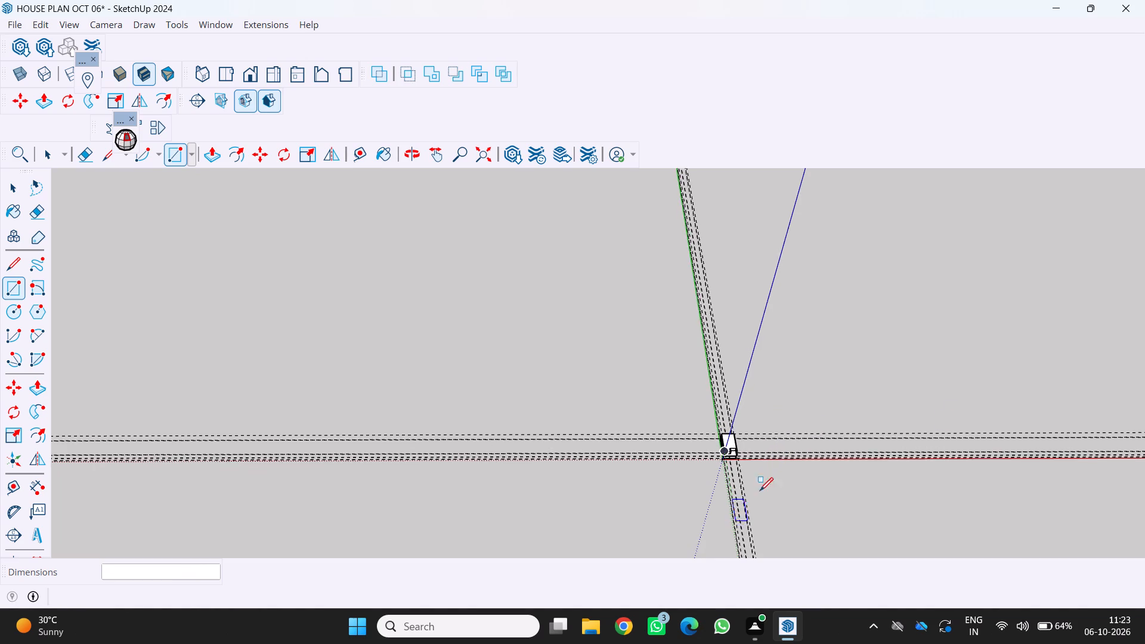
pyautogui.scroll(4, 760, 491)
pyautogui.scroll(6, 853, 434)
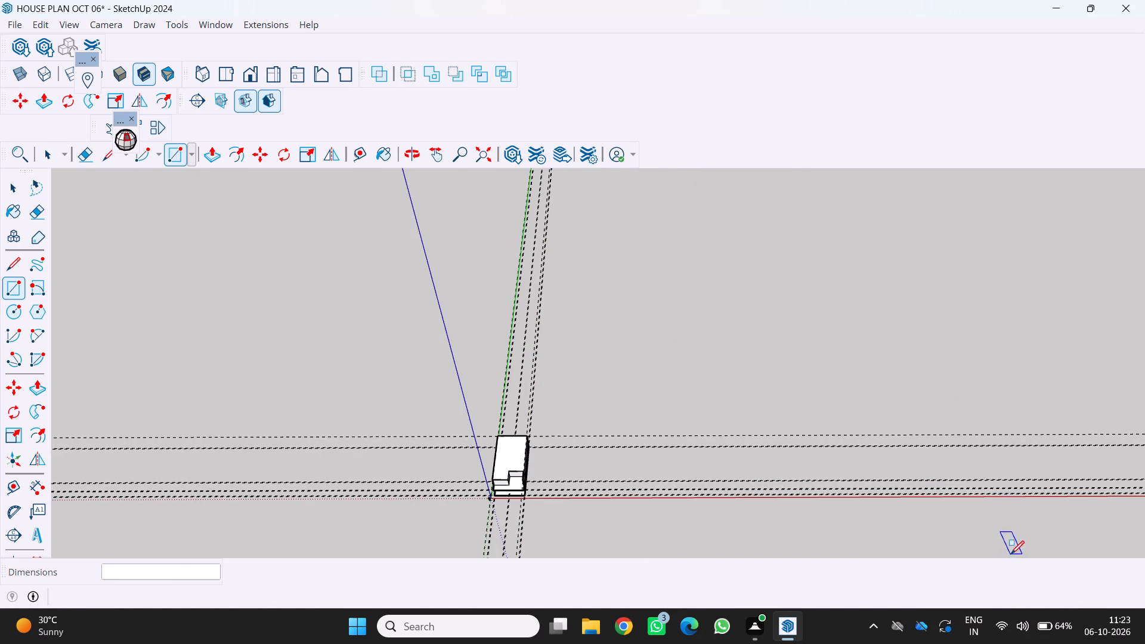
pyautogui.scroll(2, 990, 570)
pyautogui.scroll(7, 968, 499)
pyautogui.moveTo(990, 483); pyautogui.dragTo(1046, 410, button='middle')
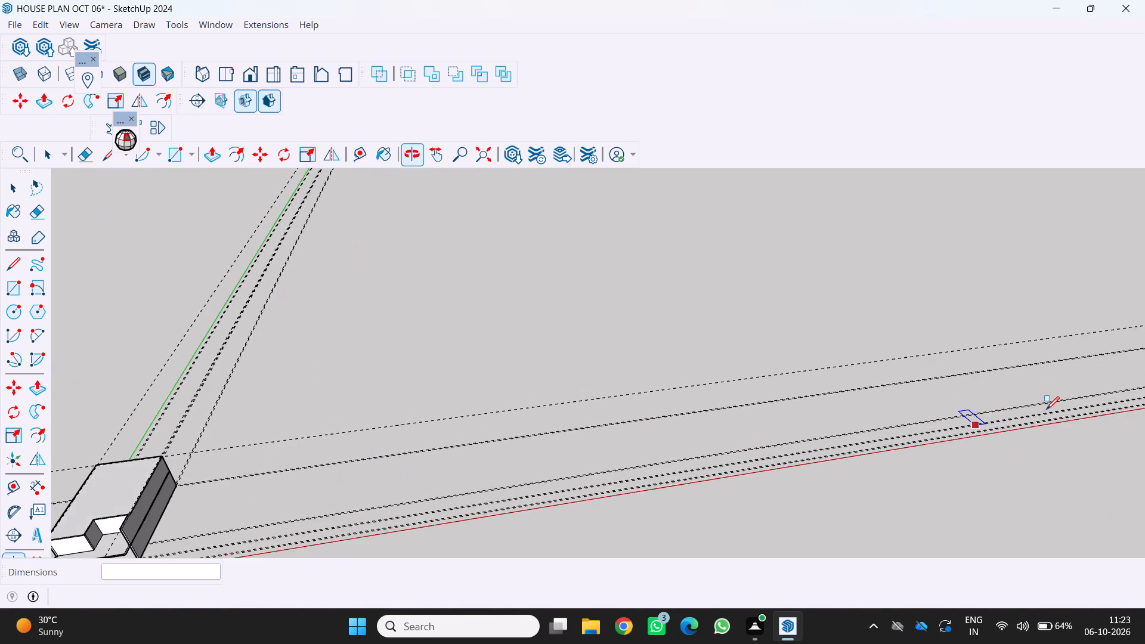
pyautogui.scroll(-9, 1046, 410)
pyautogui.moveTo(955, 538); pyautogui.dragTo(938, 529, button='middle')
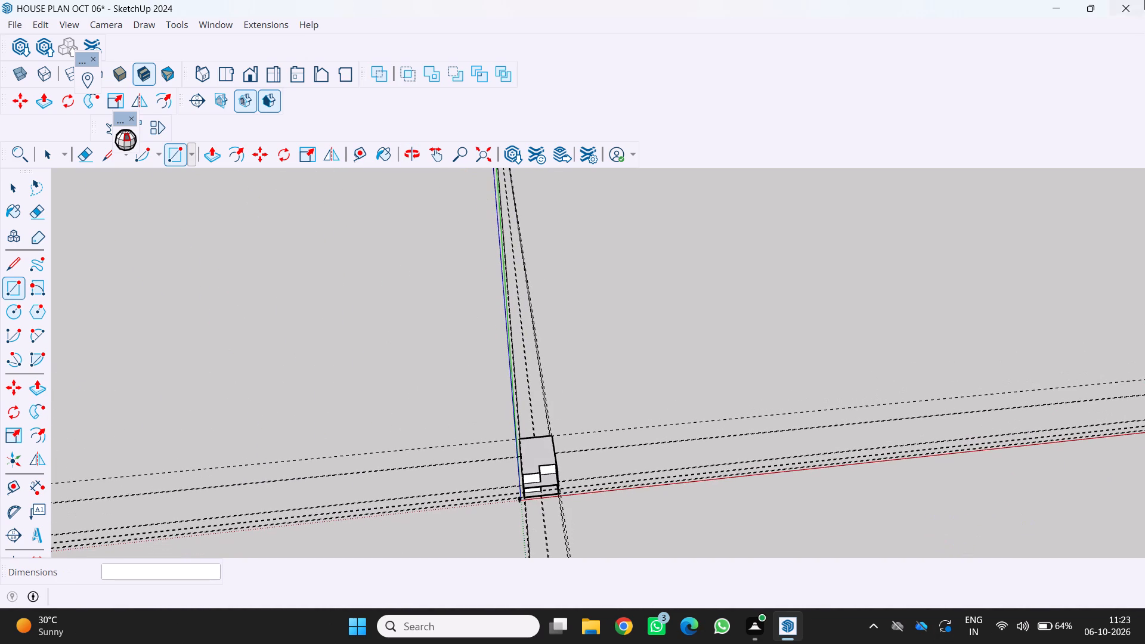
pyautogui.click(432, 162)
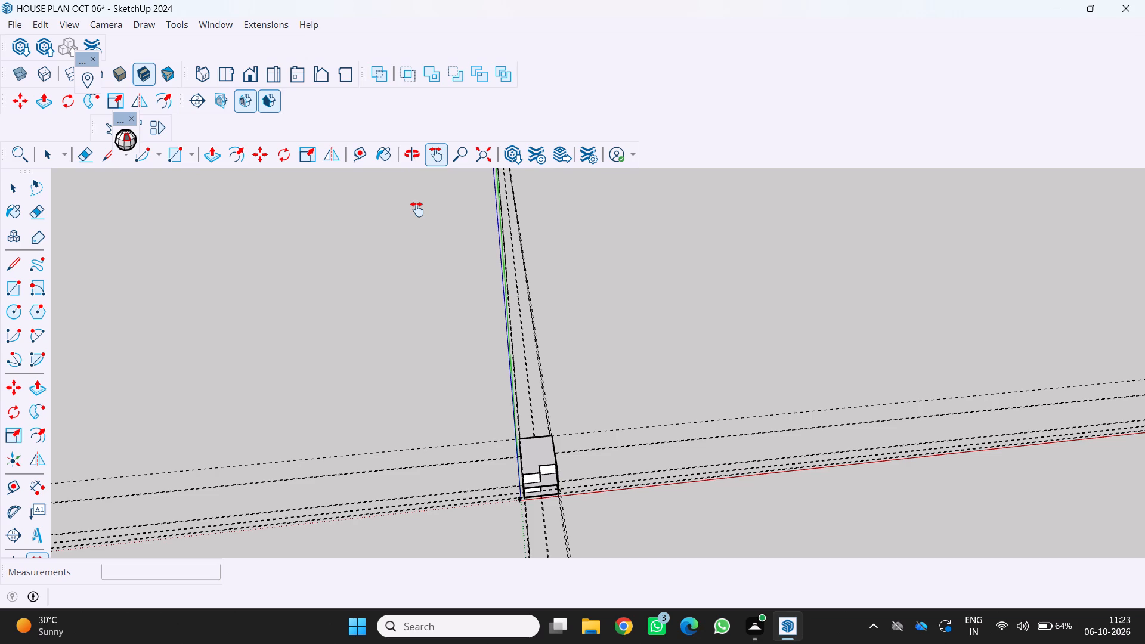
pyautogui.scroll(1, 492, 395)
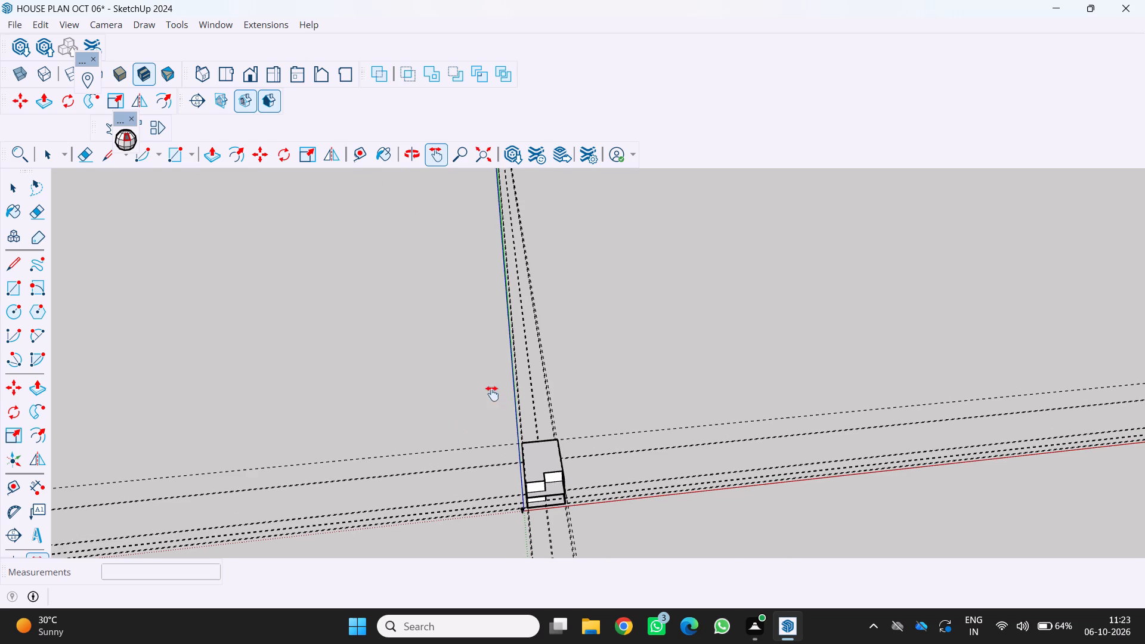
pyautogui.scroll(1, 567, 506)
pyautogui.moveTo(567, 506); pyautogui.dragTo(531, 445, button='middle')
pyautogui.scroll(3, 566, 502)
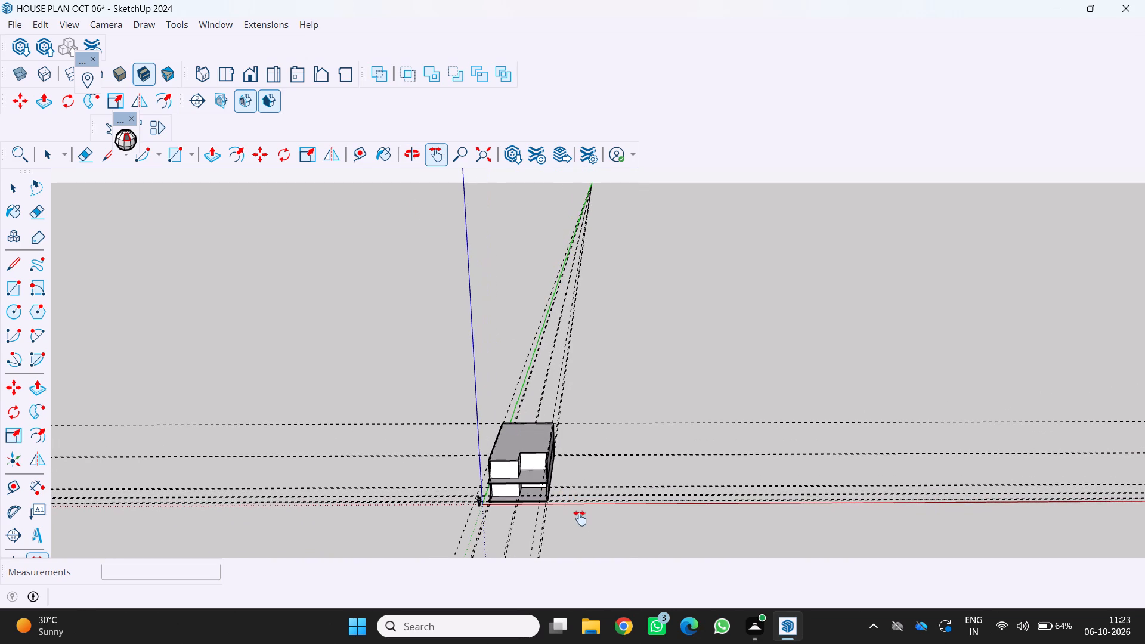
pyautogui.moveTo(585, 509); pyautogui.dragTo(640, 304)
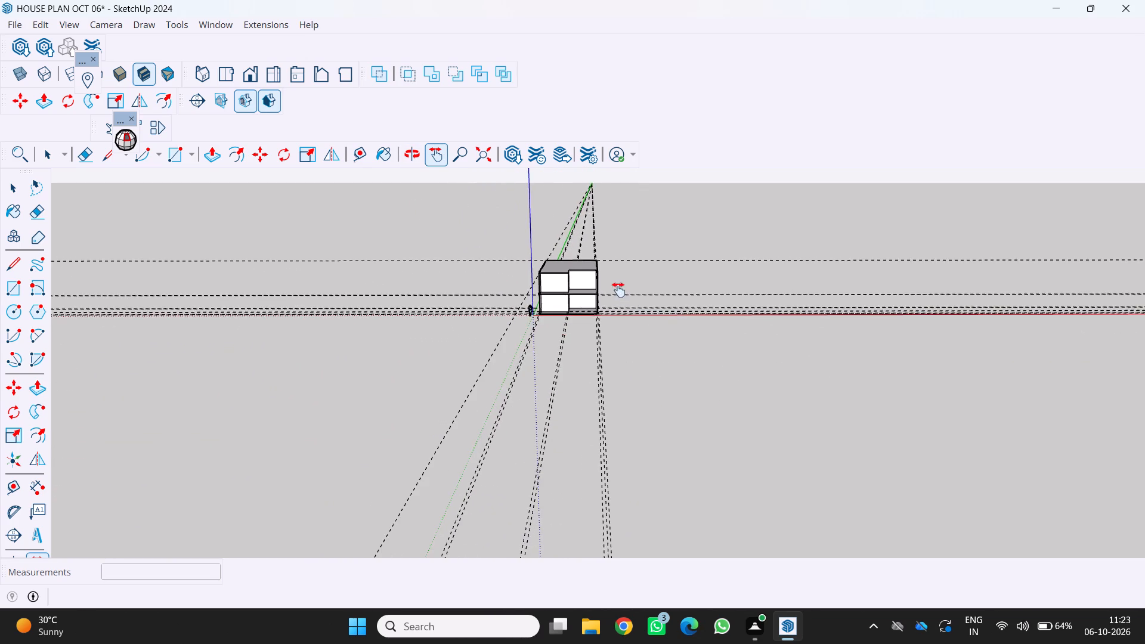
pyautogui.scroll(3, 617, 287)
pyautogui.moveTo(616, 259); pyautogui.dragTo(612, 311, button='middle')
pyautogui.scroll(1, 616, 259)
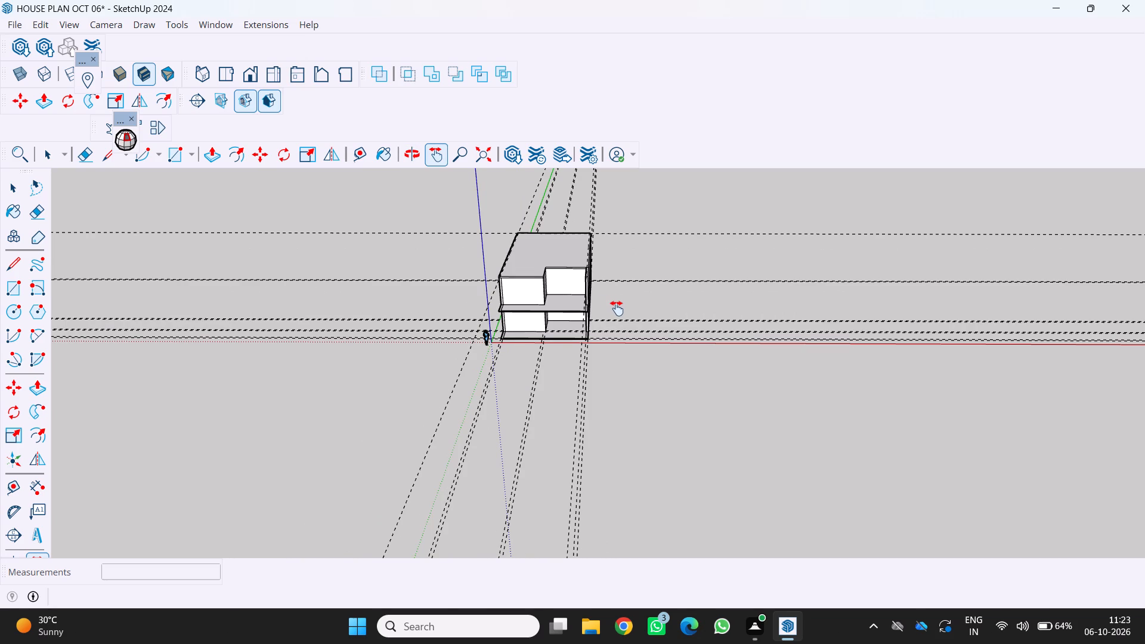
pyautogui.scroll(1, 575, 276)
pyautogui.moveTo(479, 266); pyautogui.dragTo(518, 306, button='middle')
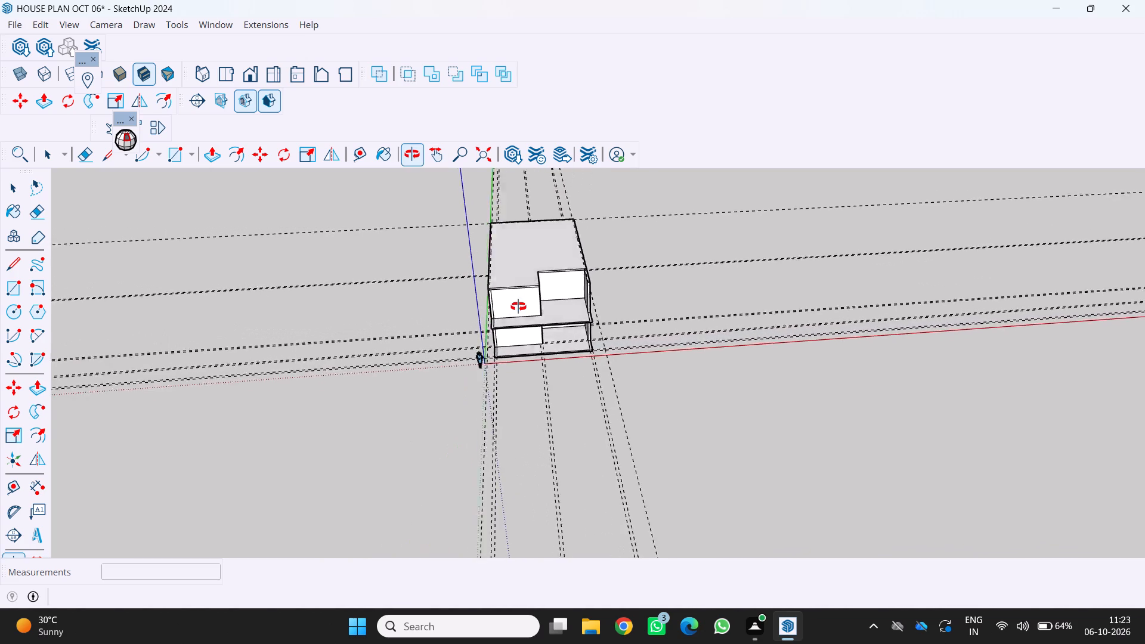
pyautogui.moveTo(518, 306); pyautogui.dragTo(518, 307, button='middle')
pyautogui.scroll(1, 518, 307)
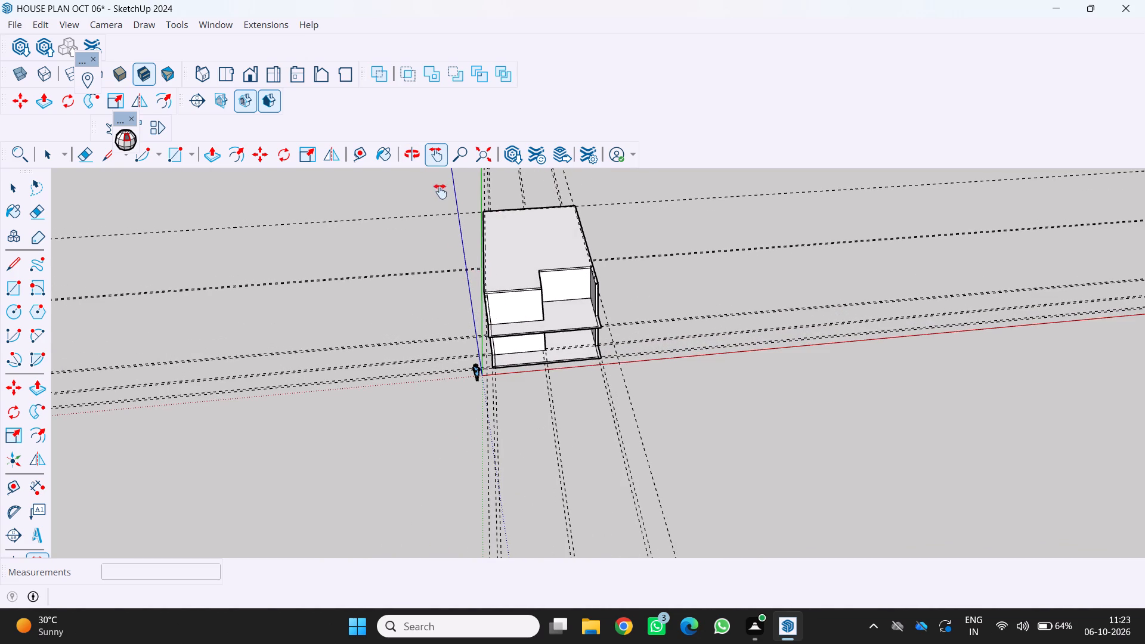
pyautogui.scroll(2, 439, 191)
pyautogui.scroll(11, 507, 289)
pyautogui.scroll(-6, 463, 215)
pyautogui.moveTo(462, 211); pyautogui.dragTo(468, 212, button='middle')
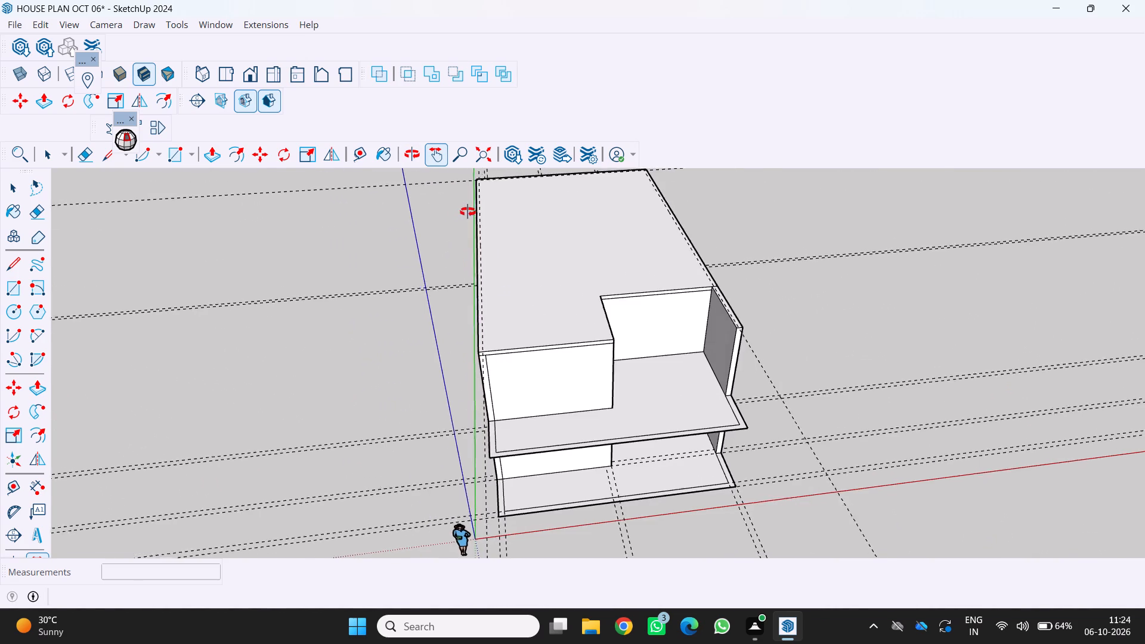
pyautogui.moveTo(468, 212); pyautogui.dragTo(475, 215, button='middle')
pyautogui.scroll(-4, 476, 216)
pyautogui.scroll(17, 455, 190)
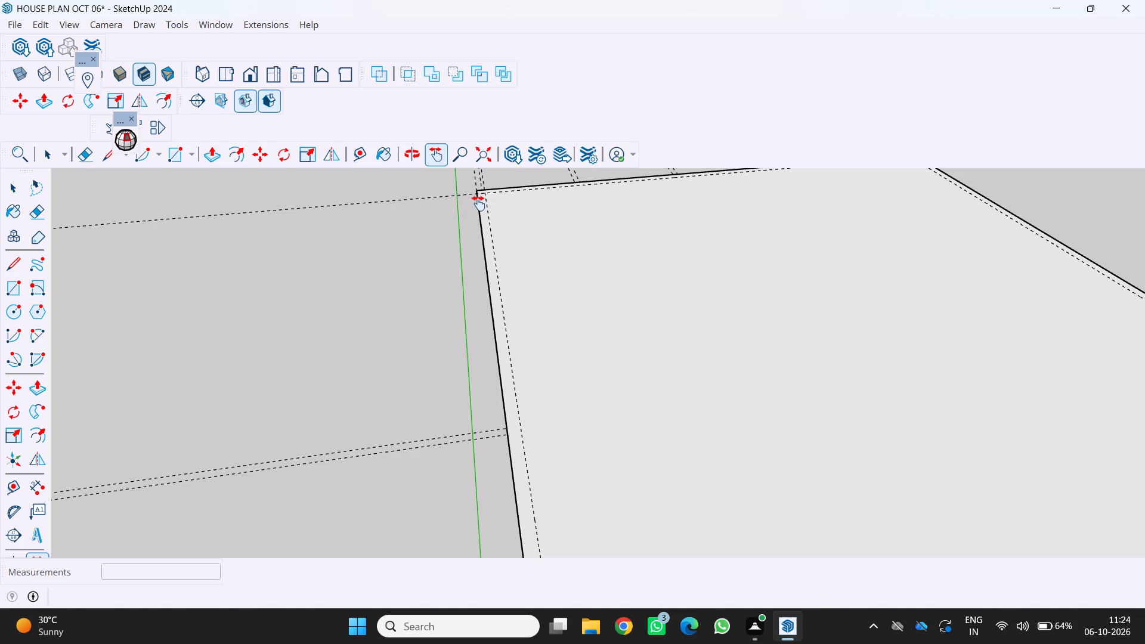
pyautogui.scroll(7, 476, 191)
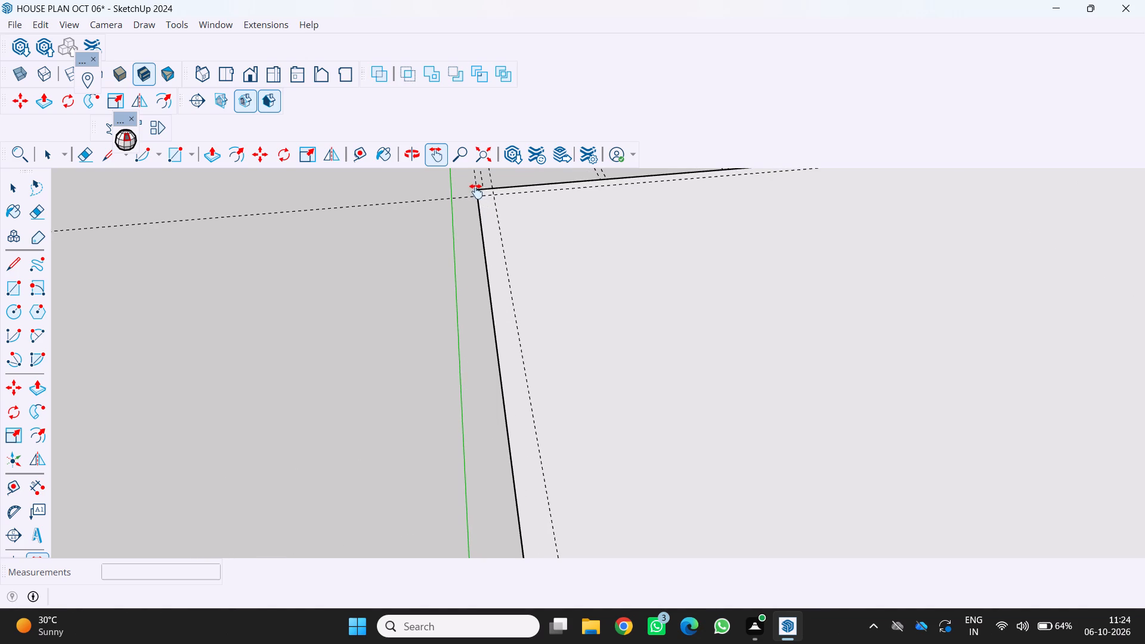
pyautogui.press('r')
pyautogui.scroll(5, 476, 191)
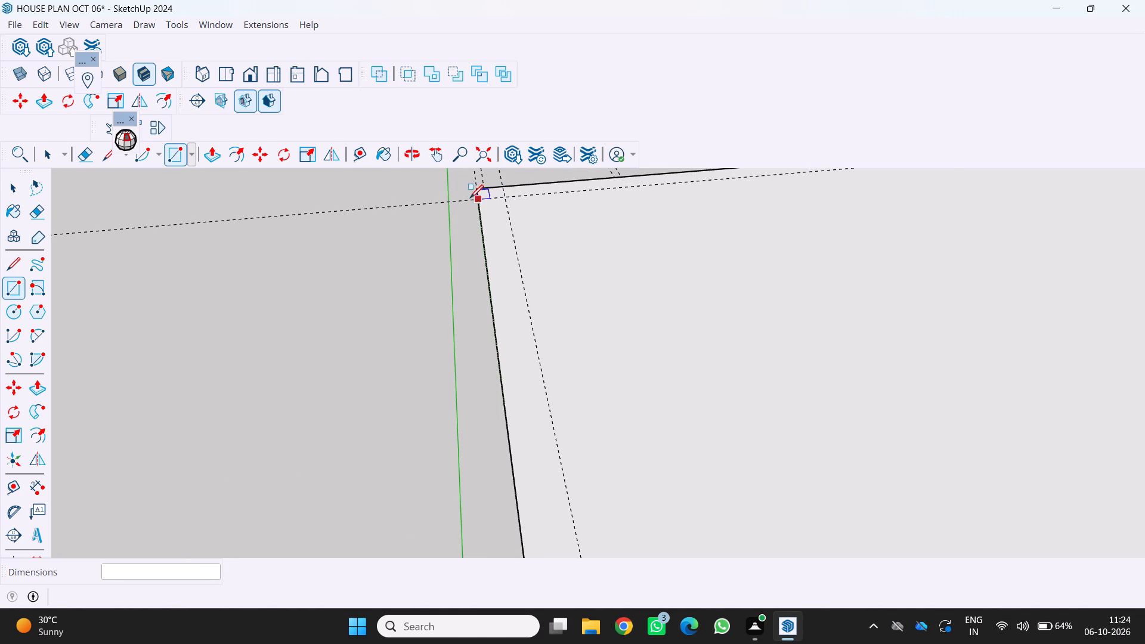
pyautogui.click(476, 188)
pyautogui.scroll(-14, 509, 231)
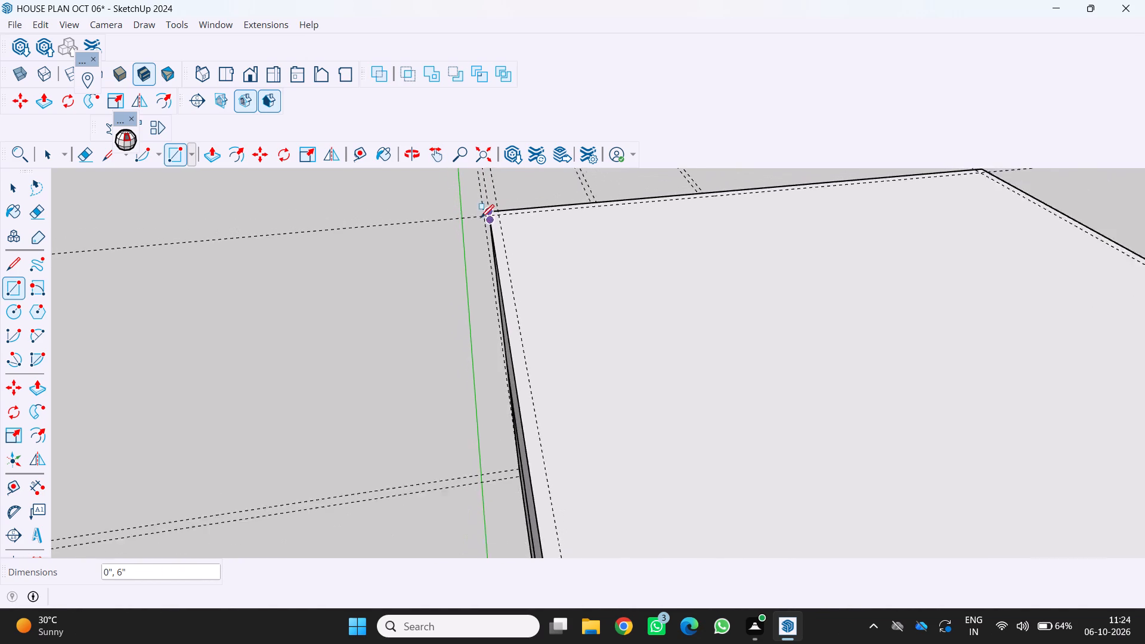
pyautogui.scroll(-20, 481, 218)
pyautogui.scroll(9, 485, 320)
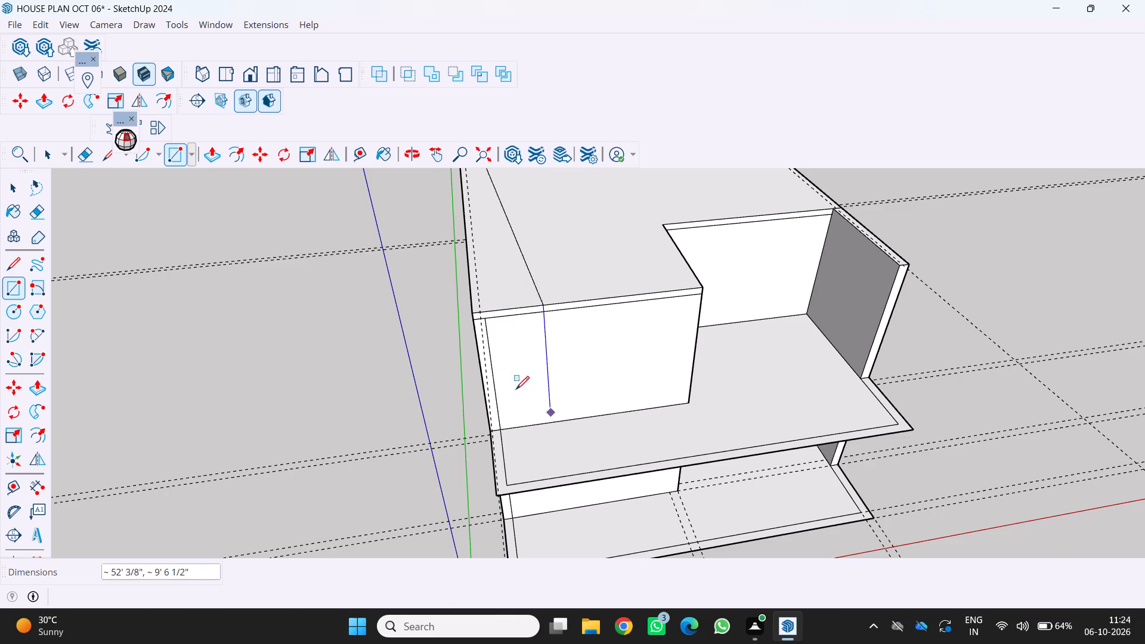
pyautogui.scroll(9, 466, 326)
pyautogui.scroll(-6, 495, 299)
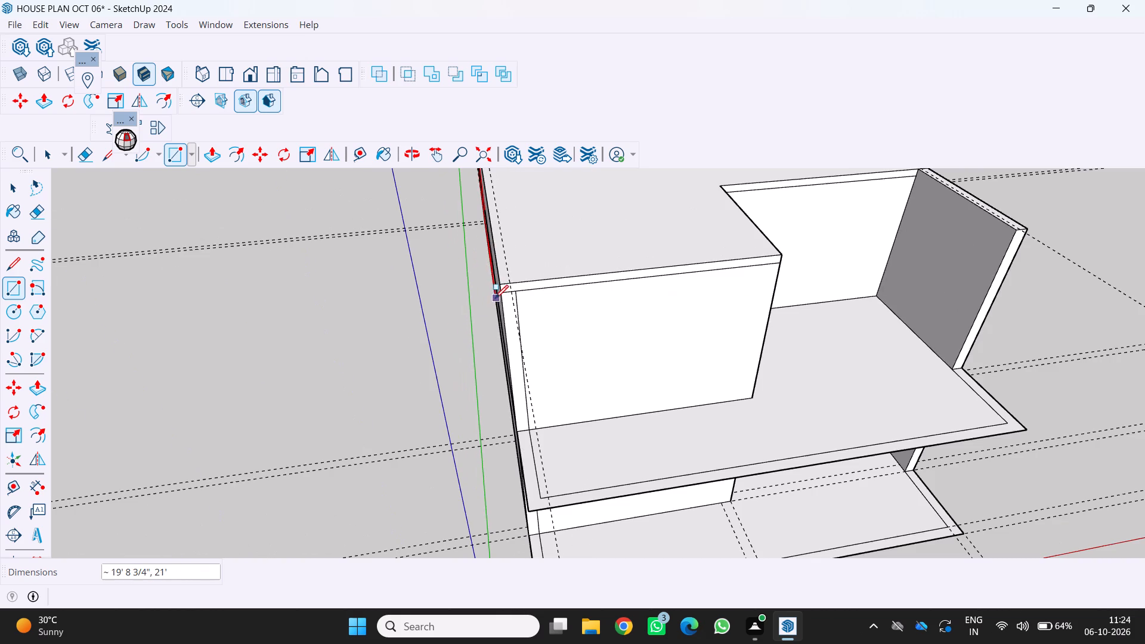
pyautogui.scroll(4, 515, 284)
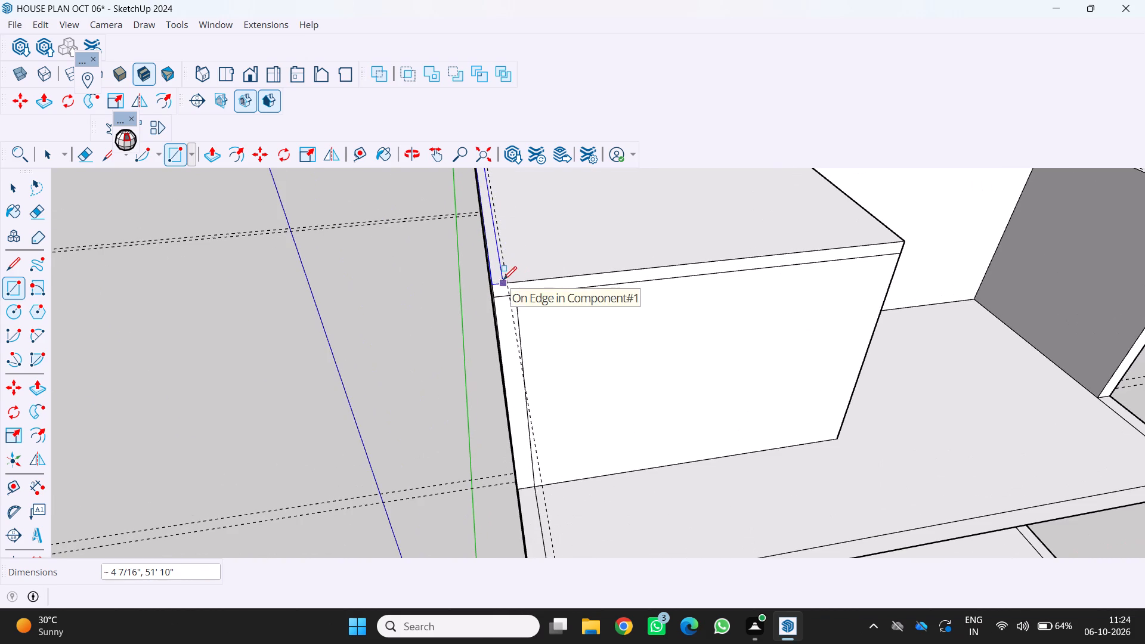
pyautogui.click(508, 284)
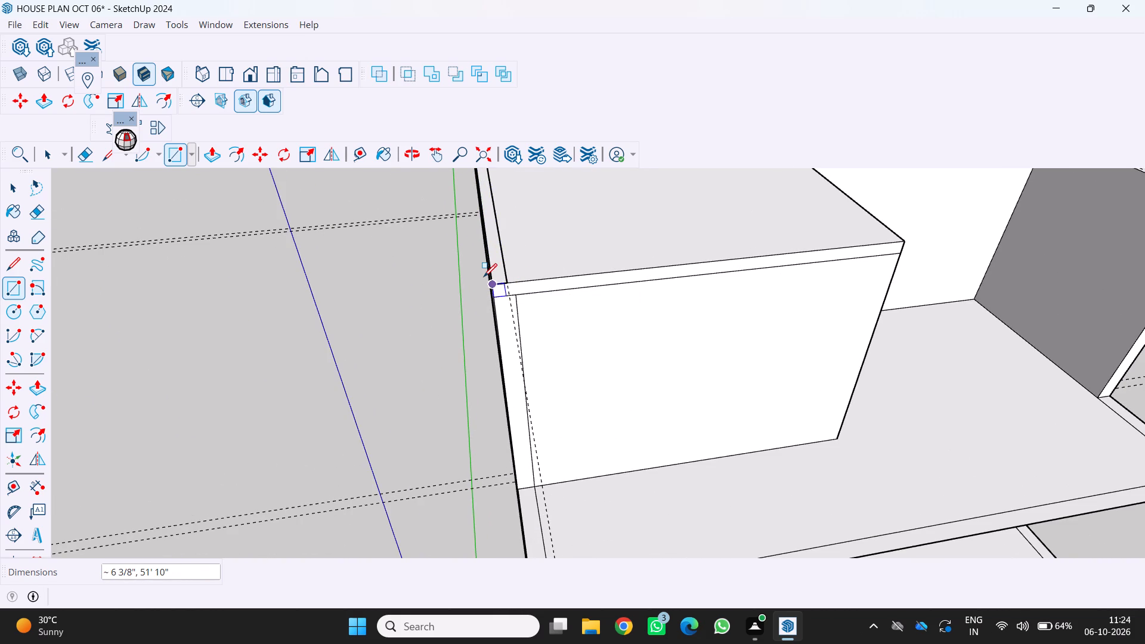
# Draw a 30' 3" by 6" strip rectangle along the upper roof slab's rear edge, from the first strip's inner edge to the opposite rear corner.
pyautogui.scroll(-2, 484, 277)
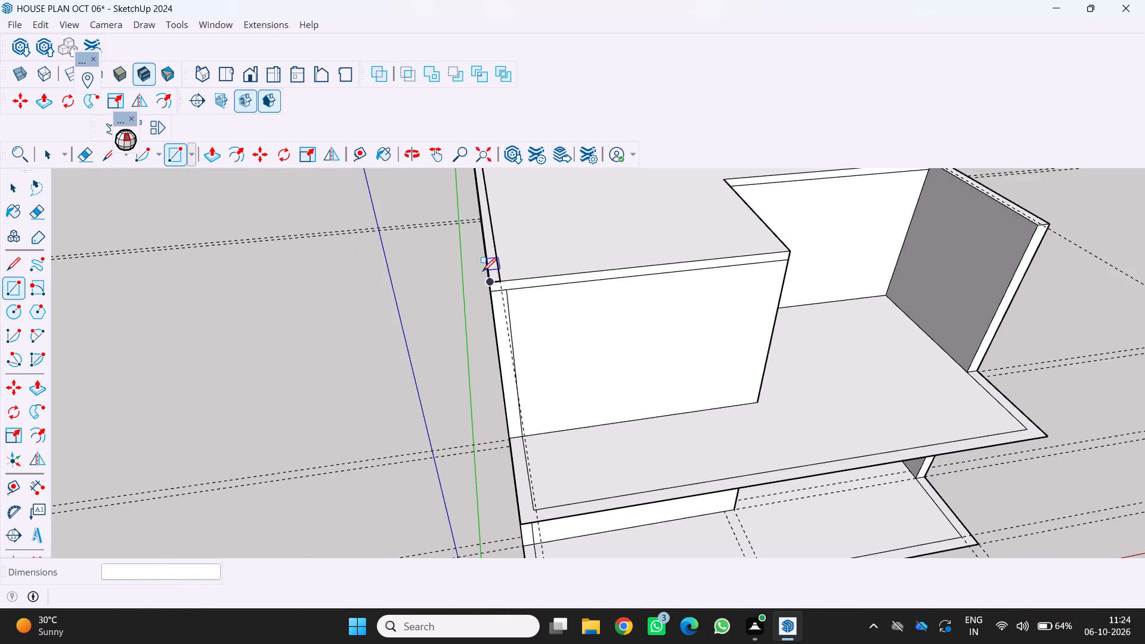
pyautogui.scroll(-8, 482, 271)
pyautogui.moveTo(506, 240); pyautogui.dragTo(544, 261, button='middle')
pyautogui.scroll(-4, 544, 261)
pyautogui.scroll(1, 471, 292)
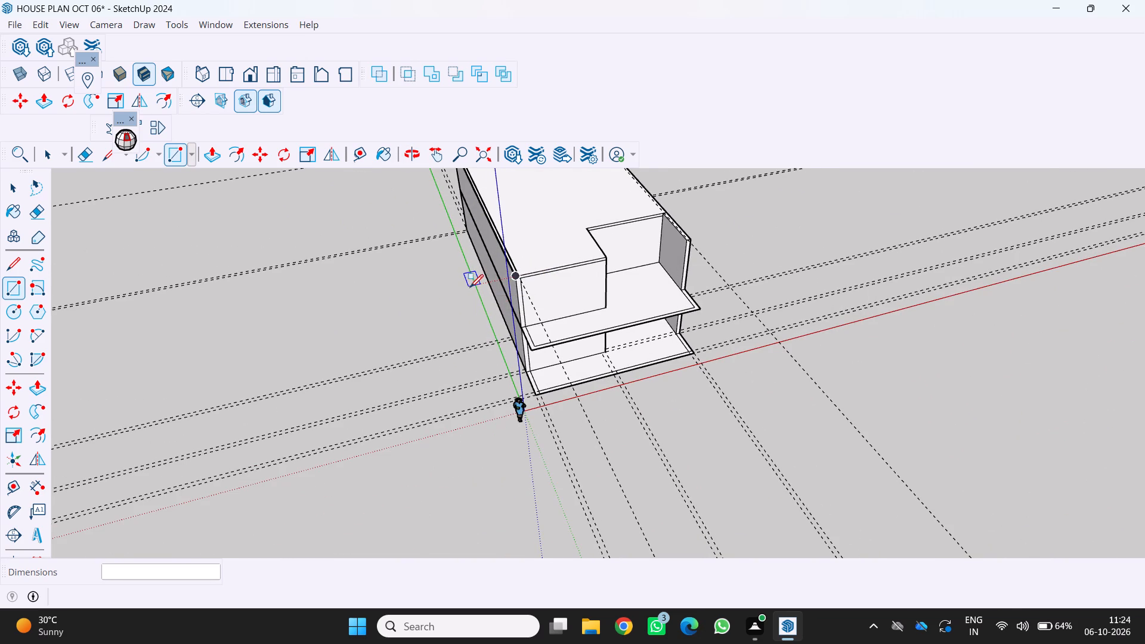
pyautogui.scroll(8, 469, 290)
pyautogui.moveTo(567, 267); pyautogui.dragTo(566, 266, button='middle')
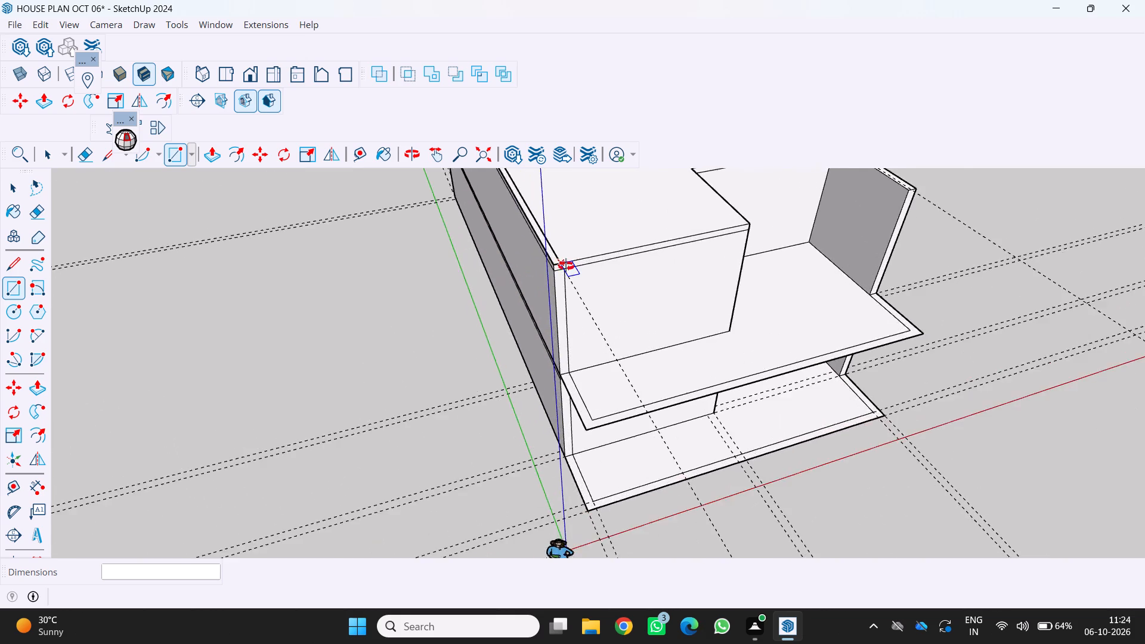
pyautogui.moveTo(566, 266); pyautogui.dragTo(453, 345, button='middle')
pyautogui.scroll(-5, 453, 344)
pyautogui.scroll(-4, 553, 240)
pyautogui.moveTo(553, 240); pyautogui.dragTo(572, 165, button='middle')
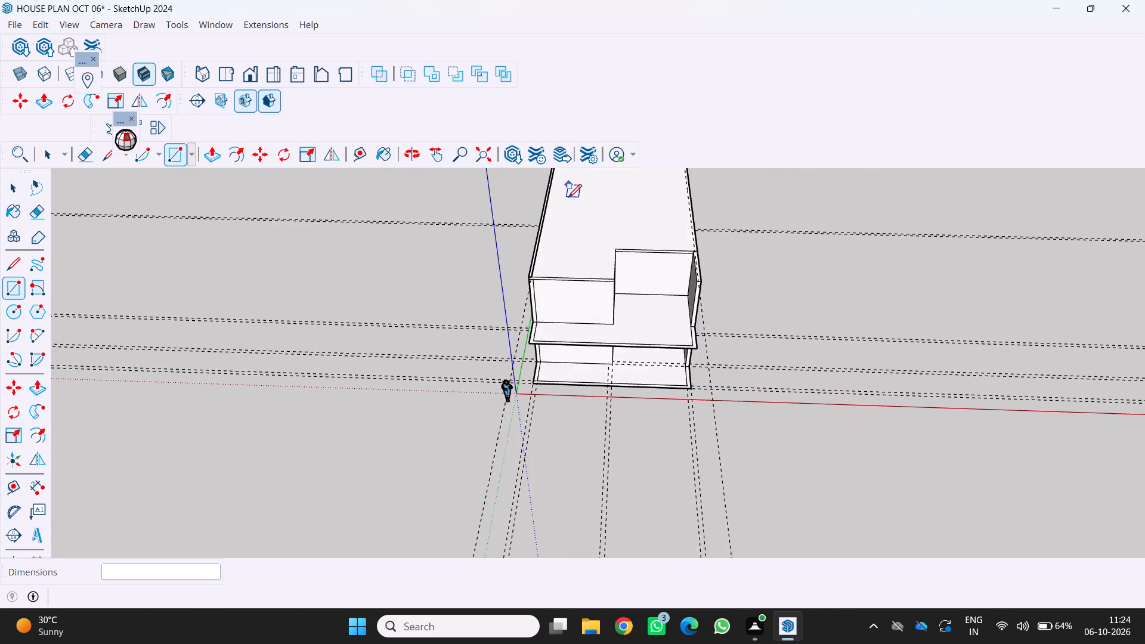
pyautogui.scroll(7, 559, 202)
pyautogui.moveTo(508, 281); pyautogui.dragTo(507, 231, button='middle')
pyautogui.scroll(4, 507, 231)
pyautogui.scroll(-3, 564, 250)
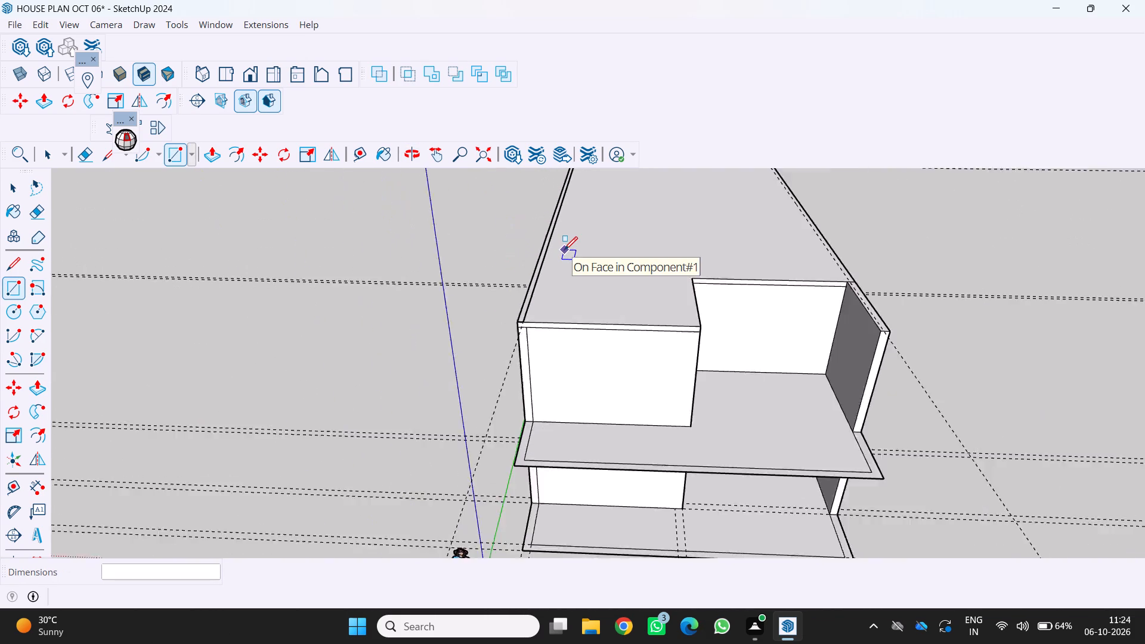
pyautogui.scroll(-8, 564, 250)
pyautogui.moveTo(560, 247); pyautogui.dragTo(425, 229, button='middle')
pyautogui.scroll(1, 428, 229)
pyautogui.scroll(3, 853, 247)
pyautogui.moveTo(860, 243); pyautogui.dragTo(847, 256, button='middle')
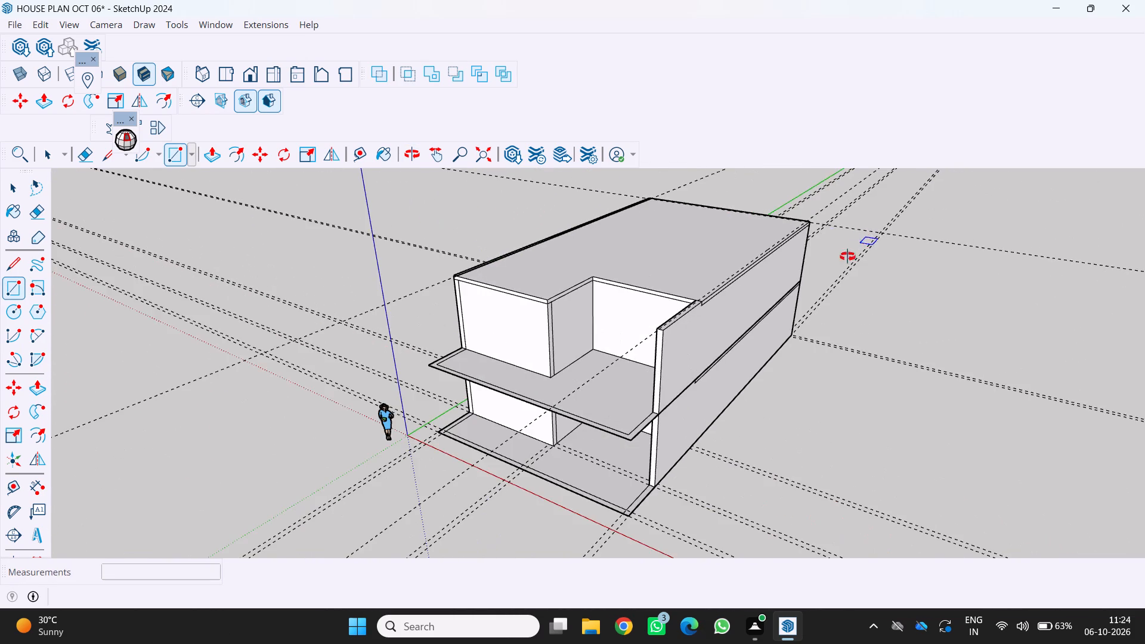
pyautogui.moveTo(847, 256); pyautogui.dragTo(674, 364, button='middle')
pyautogui.scroll(4, 811, 287)
pyautogui.scroll(-5, 839, 264)
pyautogui.moveTo(839, 264); pyautogui.dragTo(773, 301, button='middle')
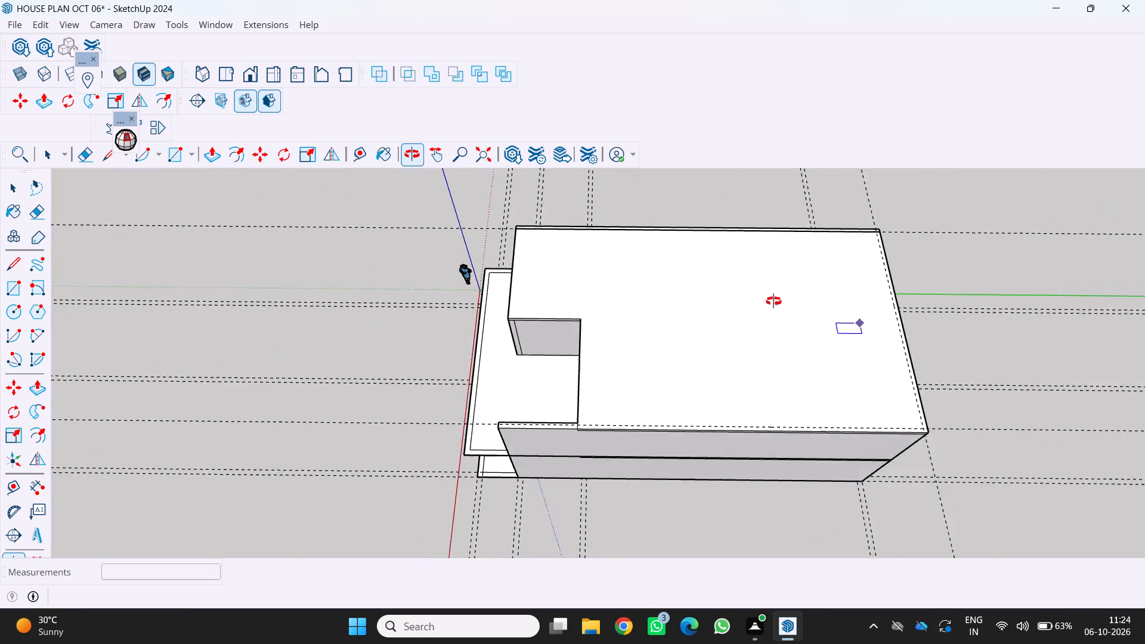
pyautogui.moveTo(773, 301); pyautogui.dragTo(740, 321, button='middle')
pyautogui.scroll(15, 880, 343)
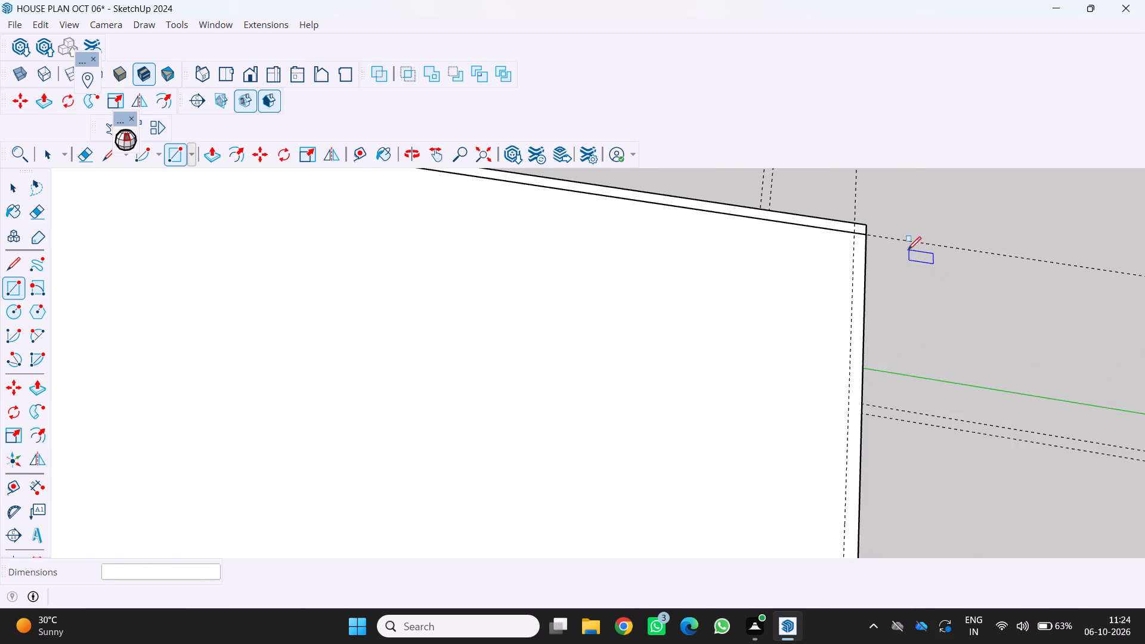
pyautogui.click(853, 233)
pyautogui.scroll(-1, 859, 384)
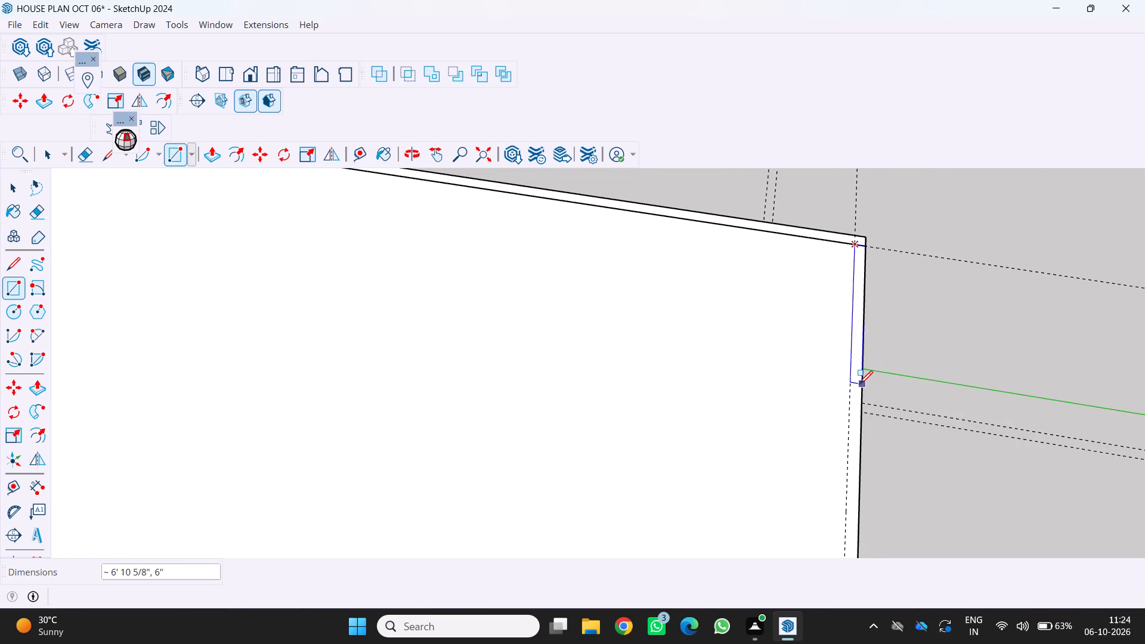
pyautogui.scroll(-13, 859, 384)
pyautogui.scroll(1, 845, 432)
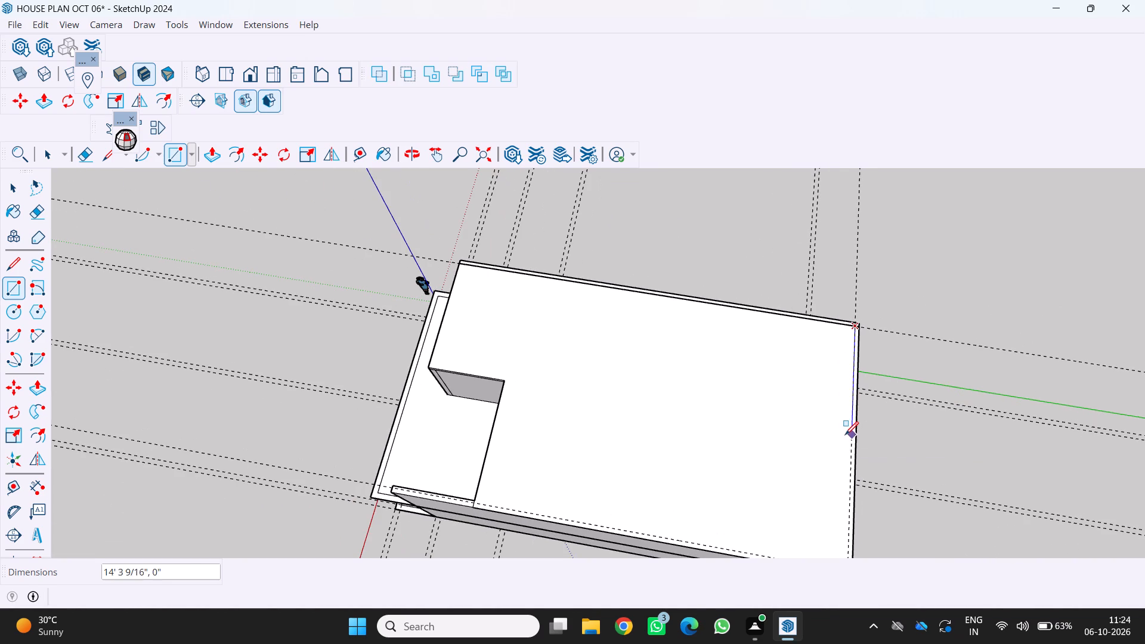
pyautogui.middleClick(831, 479)
pyautogui.moveTo(830, 479); pyautogui.dragTo(838, 348, button='middle')
pyautogui.scroll(5, 881, 454)
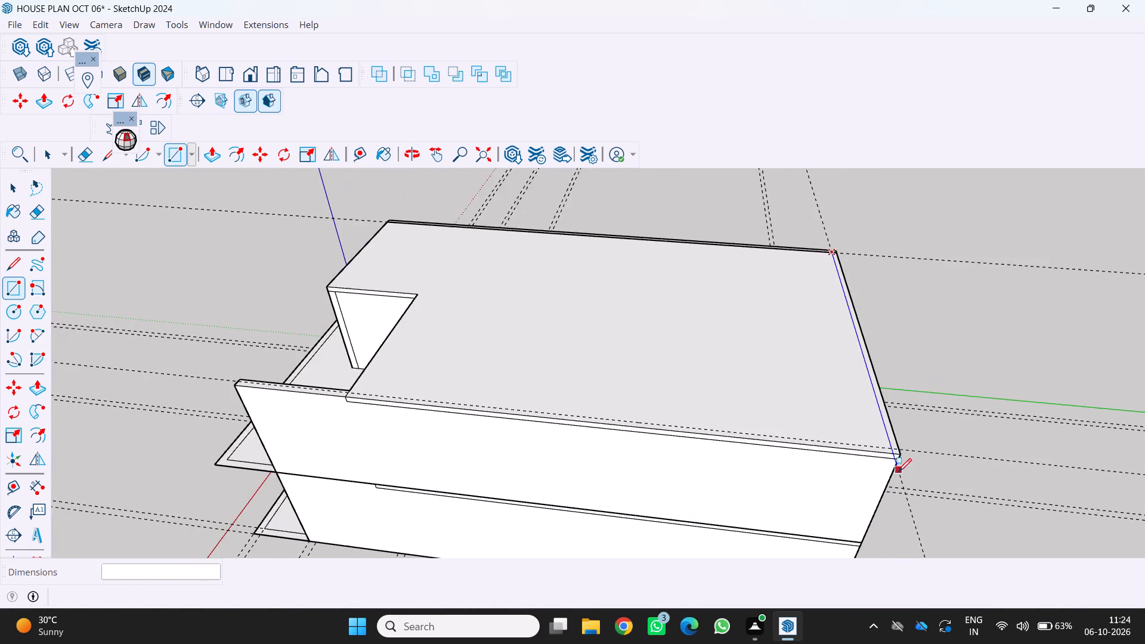
pyautogui.scroll(8, 898, 472)
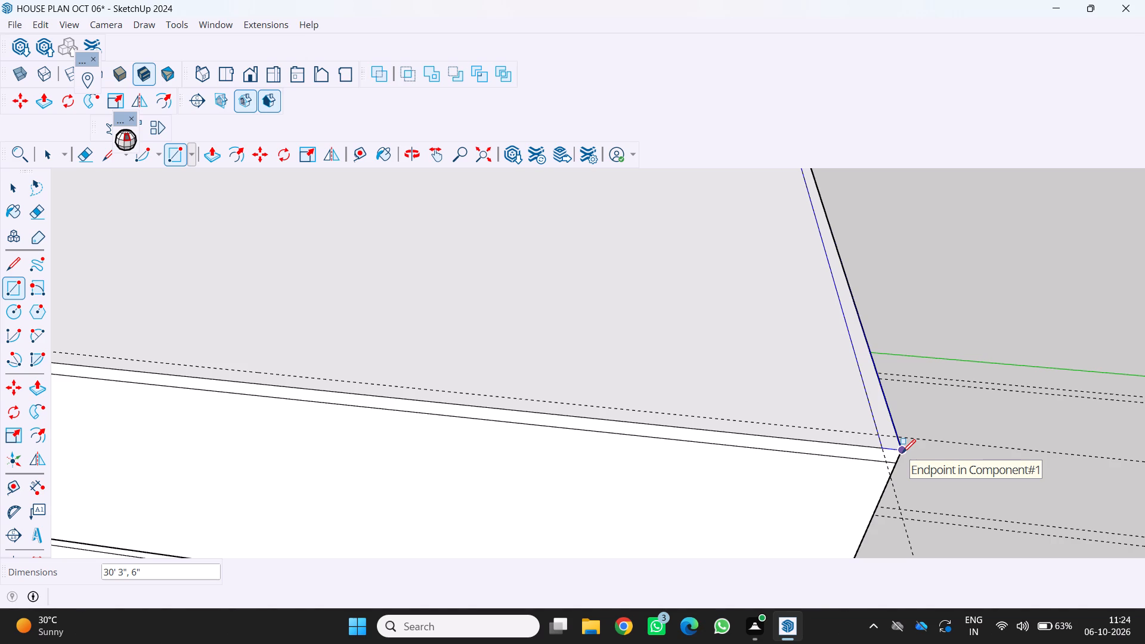
pyautogui.click(902, 453)
pyautogui.scroll(-3, 757, 513)
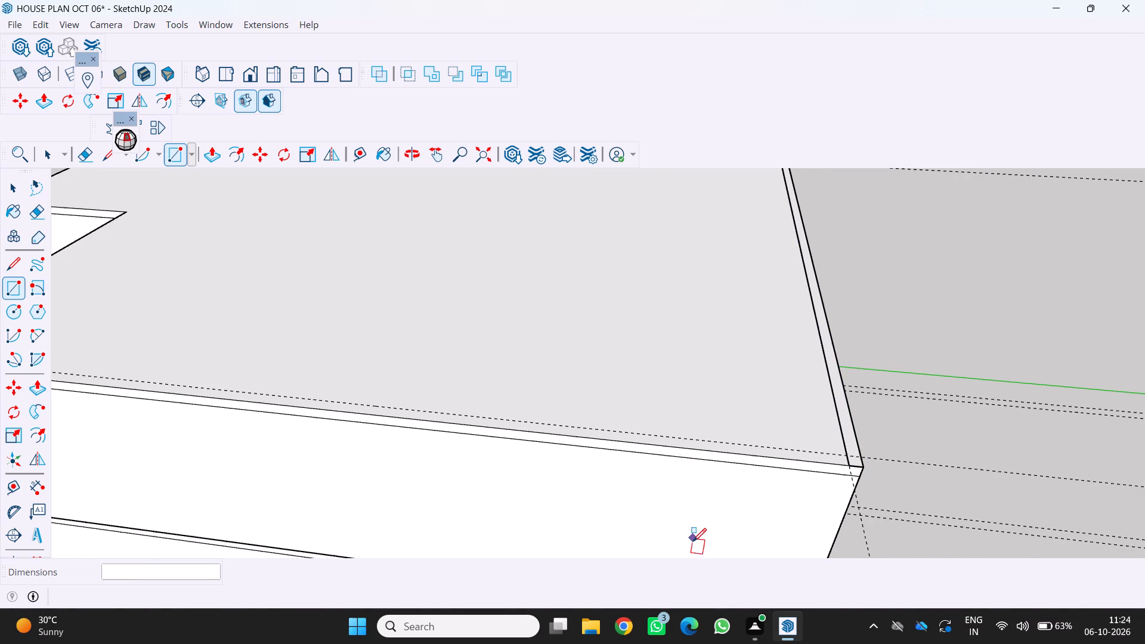
pyautogui.scroll(-2, 694, 504)
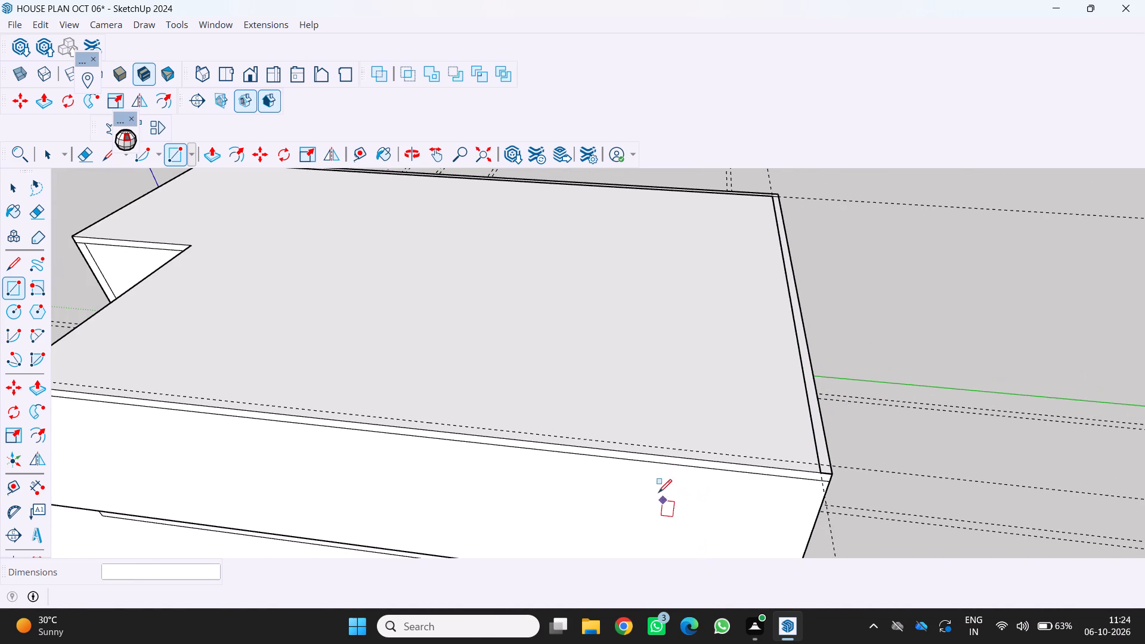
# Draw a 6" by 41' 9" strip rectangle along the upper roof slab's recess-side long edge, from the rear strip to the recess.
pyautogui.scroll(3, 796, 430)
pyautogui.scroll(-5, 797, 427)
pyautogui.moveTo(791, 422); pyautogui.dragTo(936, 416, button='middle')
pyautogui.scroll(-4, 894, 383)
pyautogui.moveTo(785, 380); pyautogui.dragTo(958, 436, button='middle')
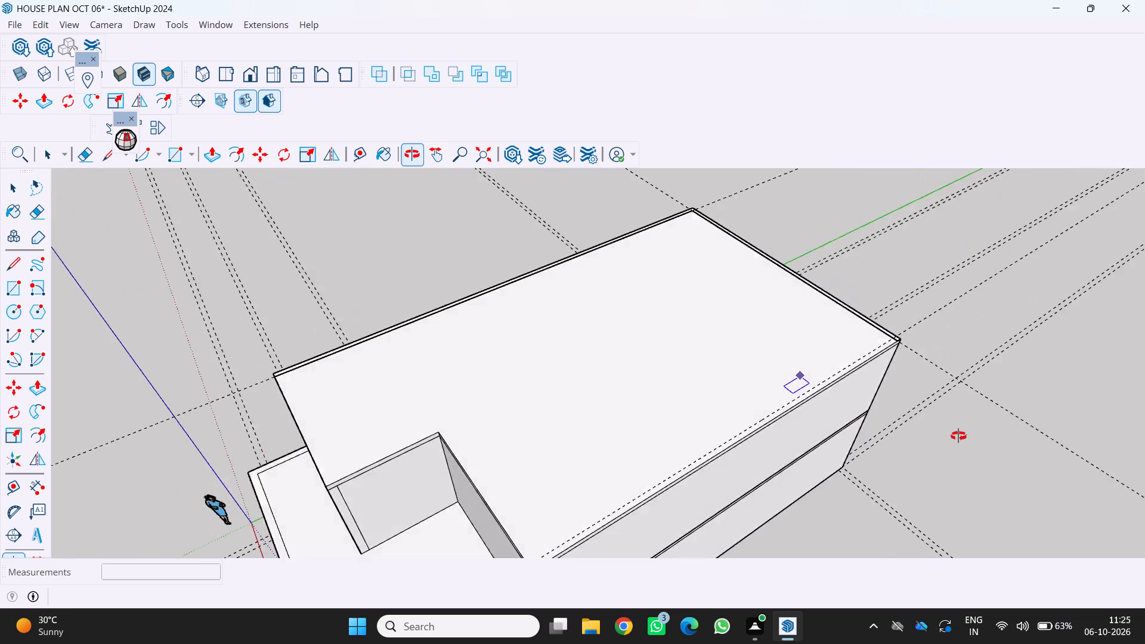
pyautogui.moveTo(958, 436); pyautogui.dragTo(979, 431, button='middle')
pyautogui.scroll(6, 952, 278)
pyautogui.scroll(1, 802, 224)
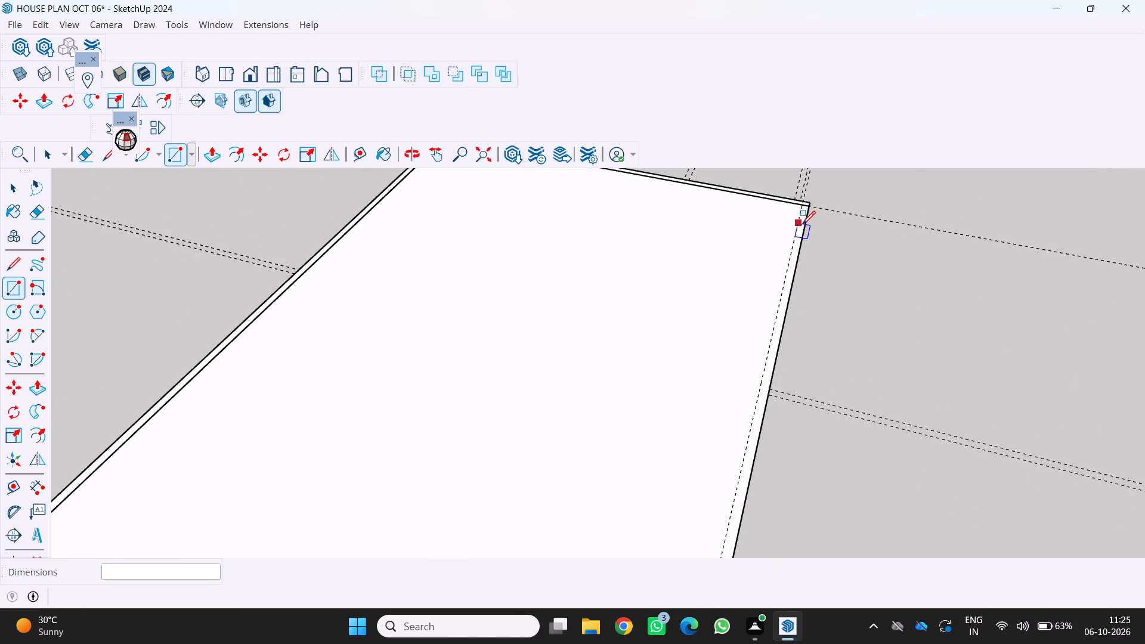
pyautogui.scroll(3, 802, 224)
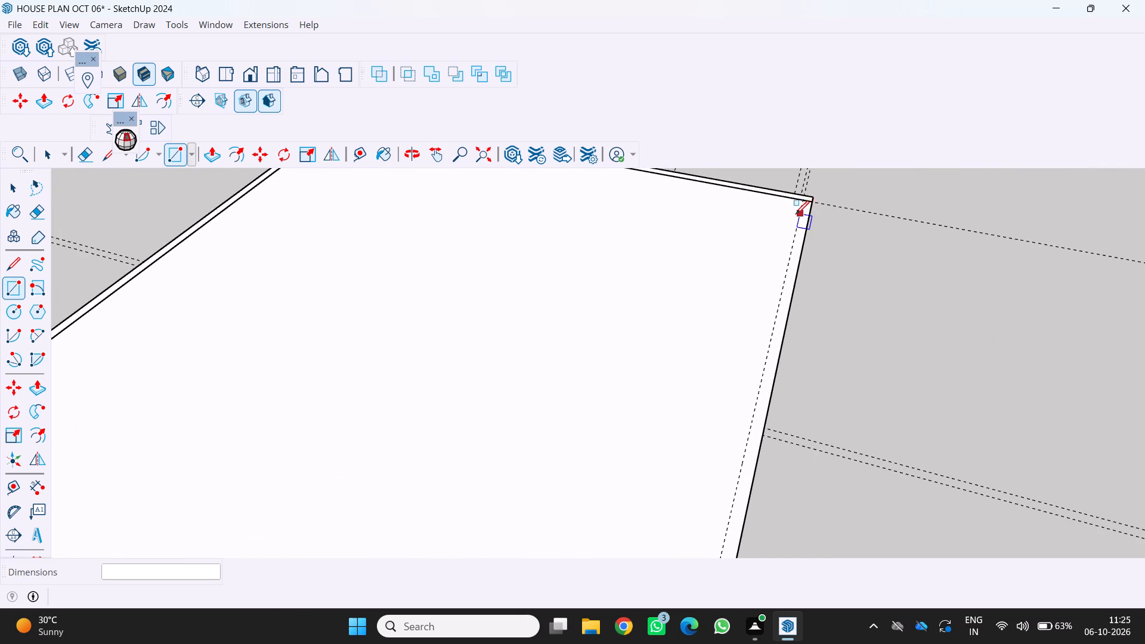
pyautogui.scroll(1, 797, 206)
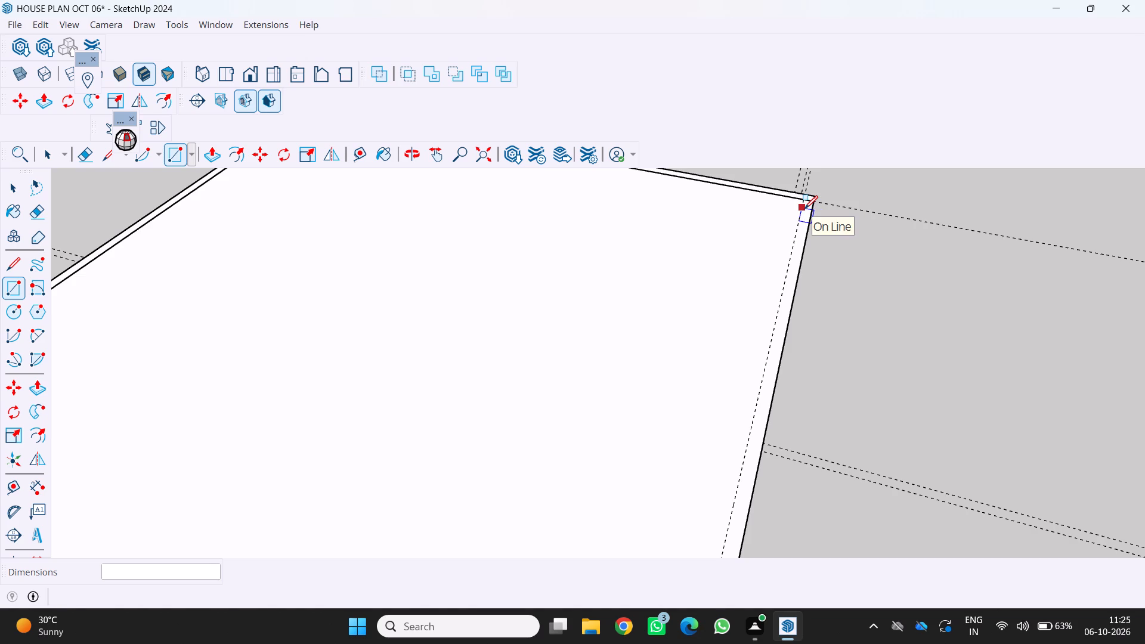
pyautogui.scroll(-2, 813, 210)
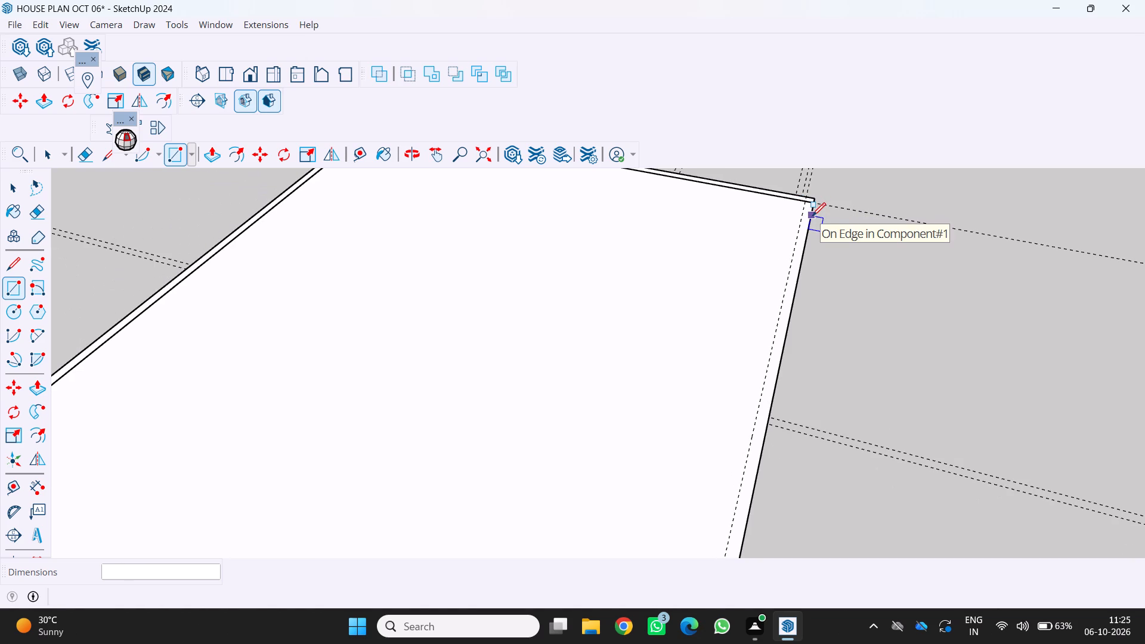
pyautogui.scroll(8, 815, 219)
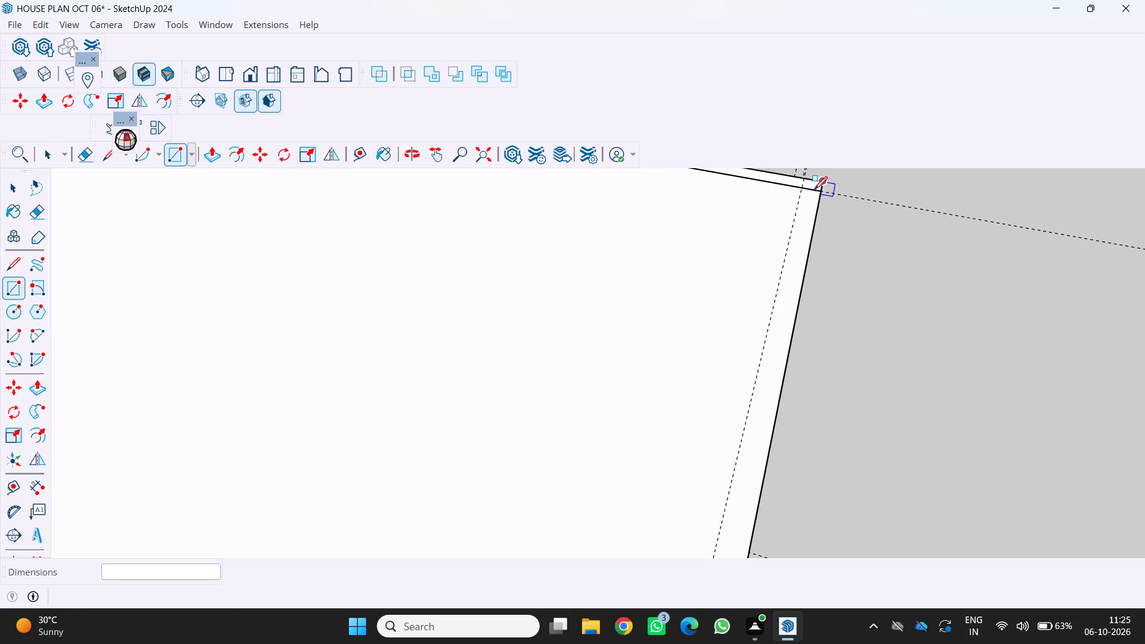
pyautogui.click(802, 190)
pyautogui.scroll(-3, 762, 309)
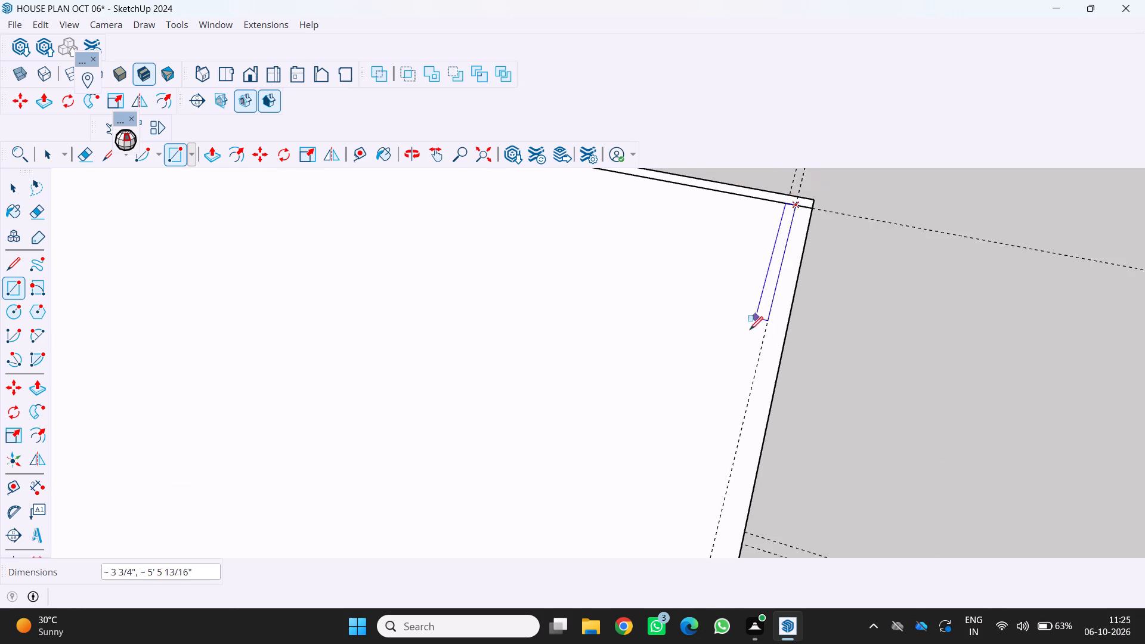
pyautogui.scroll(-9, 750, 330)
pyautogui.moveTo(744, 367); pyautogui.dragTo(756, 338, button='middle')
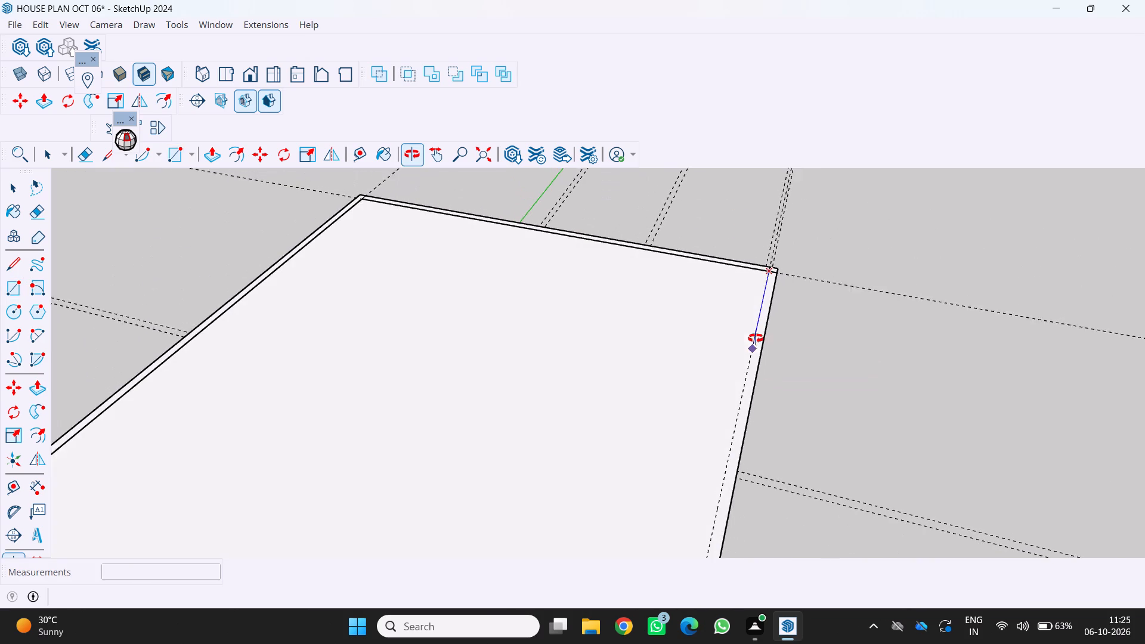
pyautogui.moveTo(756, 338); pyautogui.dragTo(757, 336, button='middle')
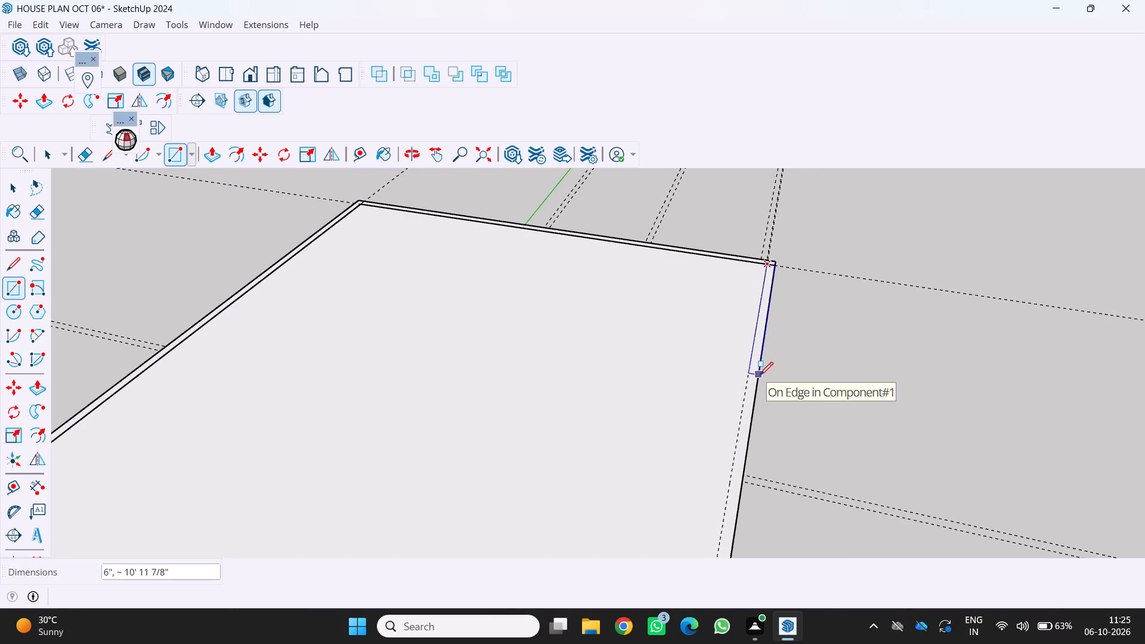
pyautogui.scroll(-5, 744, 407)
pyautogui.moveTo(744, 407); pyautogui.dragTo(831, 287, button='middle')
pyautogui.scroll(-1, 870, 346)
pyautogui.moveTo(867, 347); pyautogui.dragTo(755, 421, button='middle')
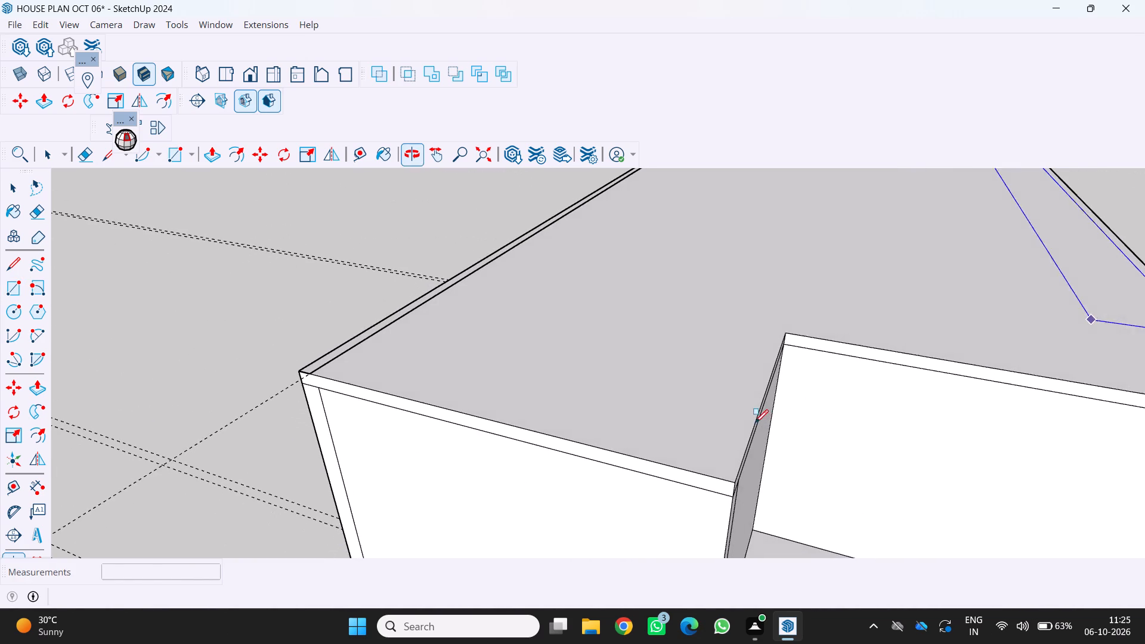
pyautogui.scroll(-10, 849, 404)
pyautogui.scroll(3, 1091, 381)
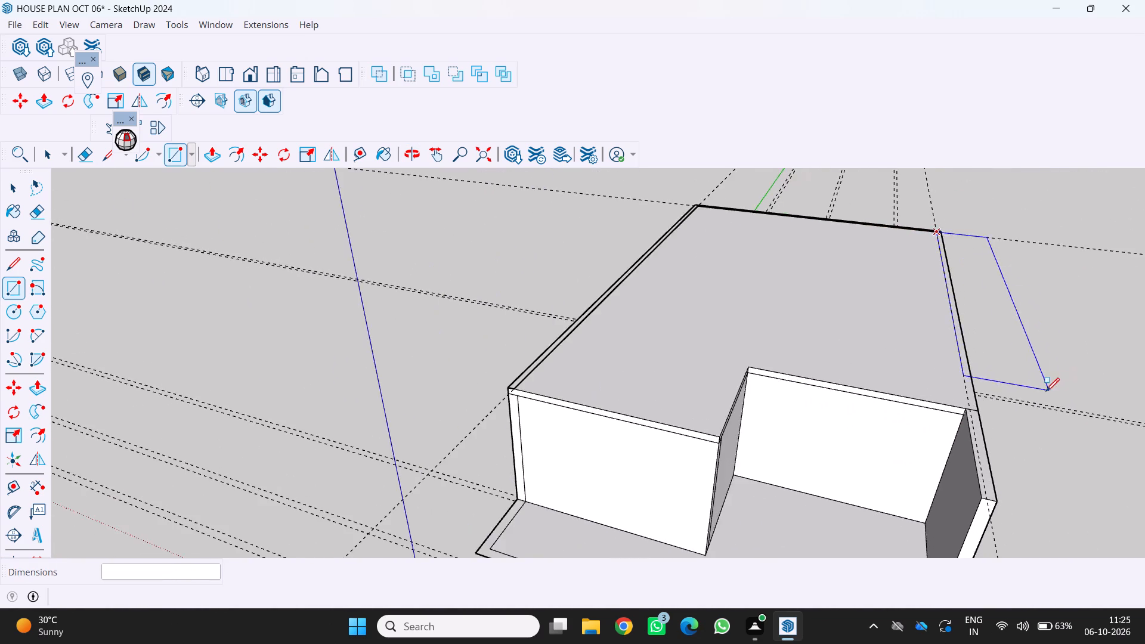
pyautogui.scroll(7, 1006, 444)
pyautogui.scroll(3, 949, 394)
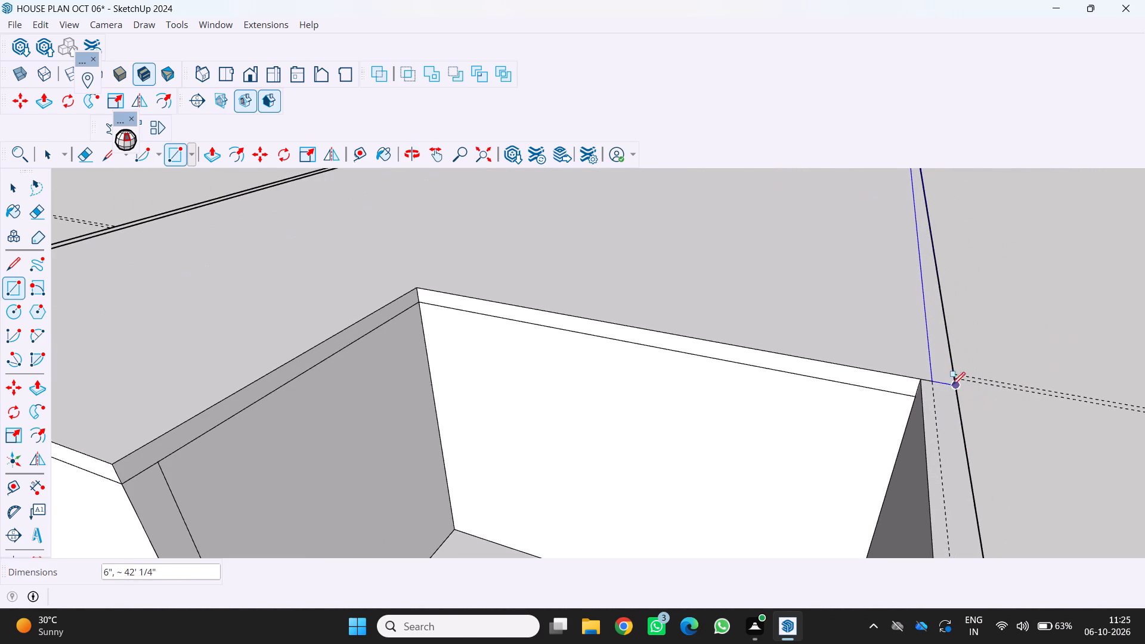
pyautogui.scroll(2, 952, 374)
pyautogui.click(957, 388)
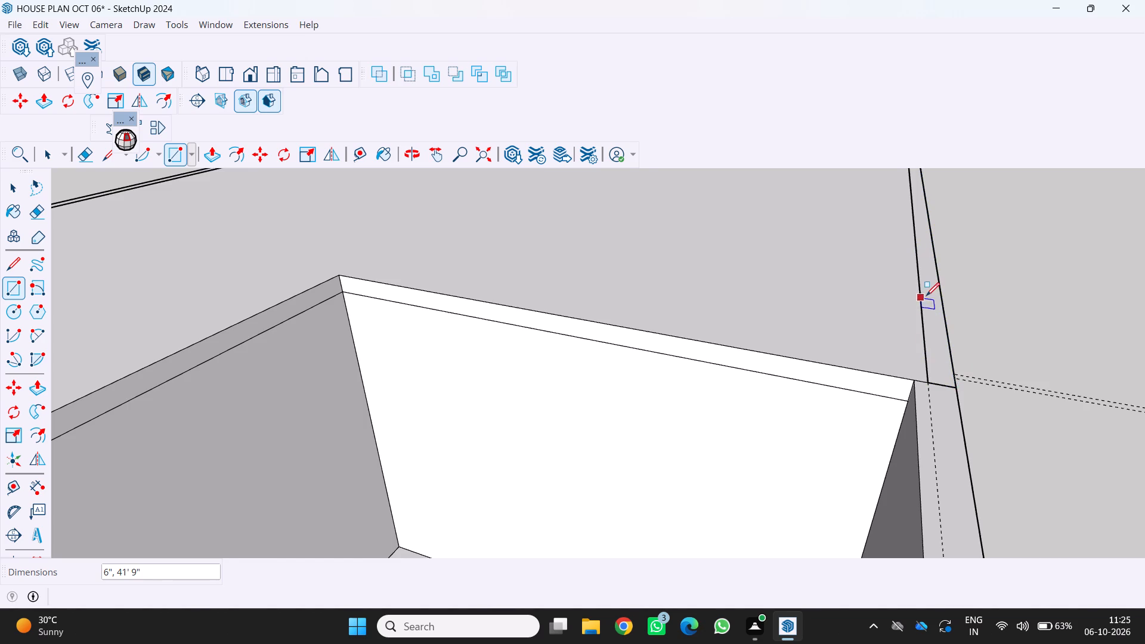
# Push/pull the recess-side edge strip on the upper roof slab upward by 3'.
pyautogui.scroll(-11, 926, 296)
pyautogui.scroll(2, 1001, 314)
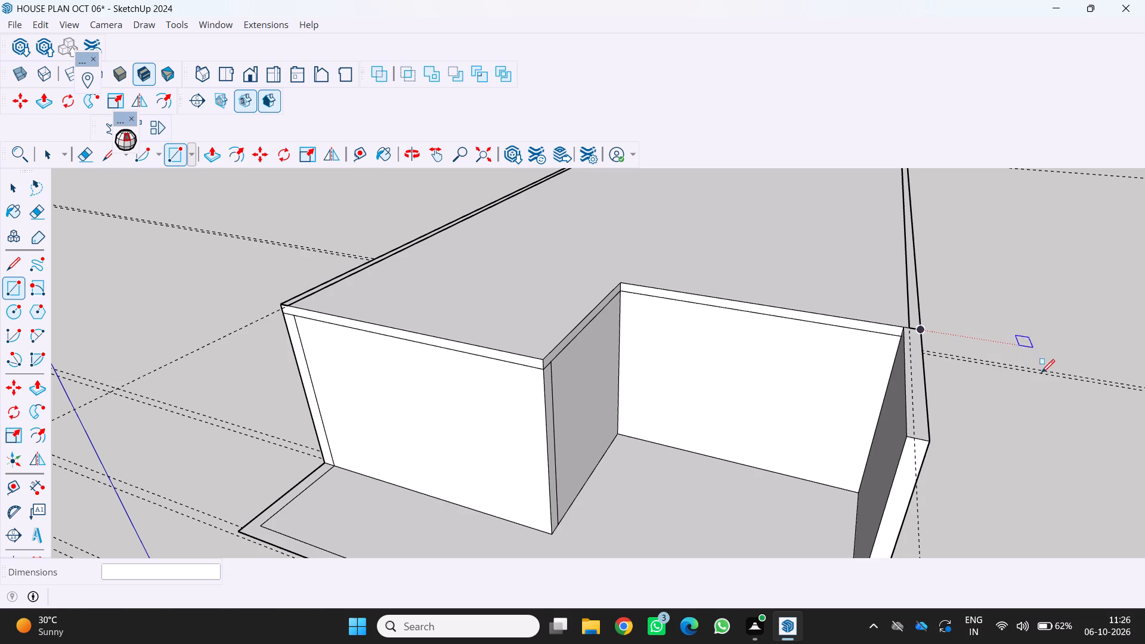
pyautogui.scroll(2, 994, 318)
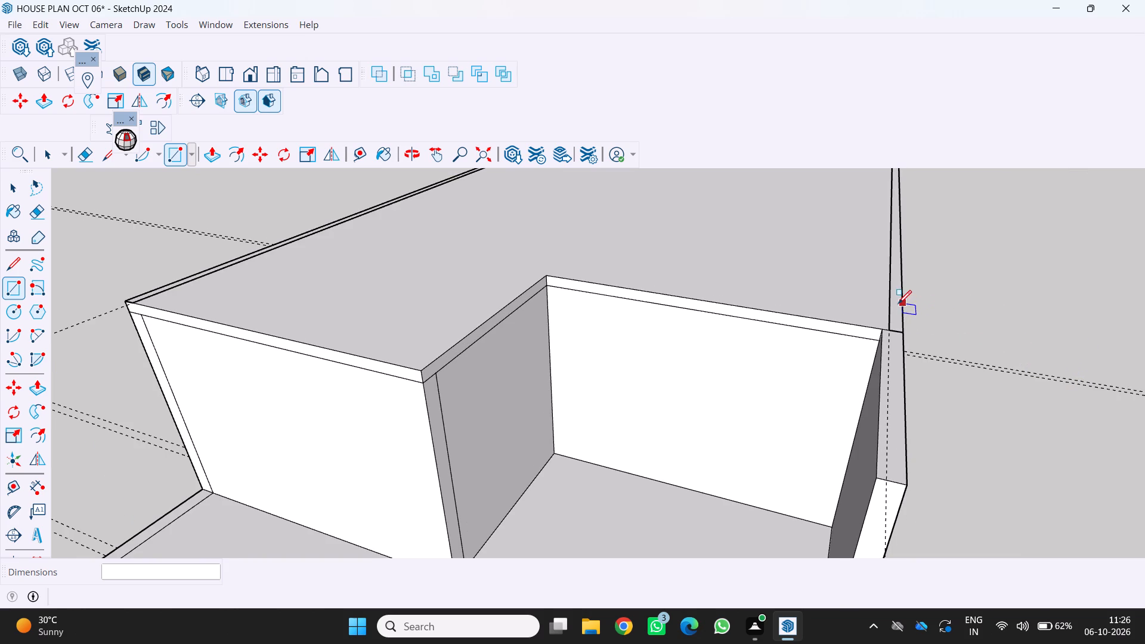
pyautogui.press('p')
pyautogui.scroll(6, 897, 305)
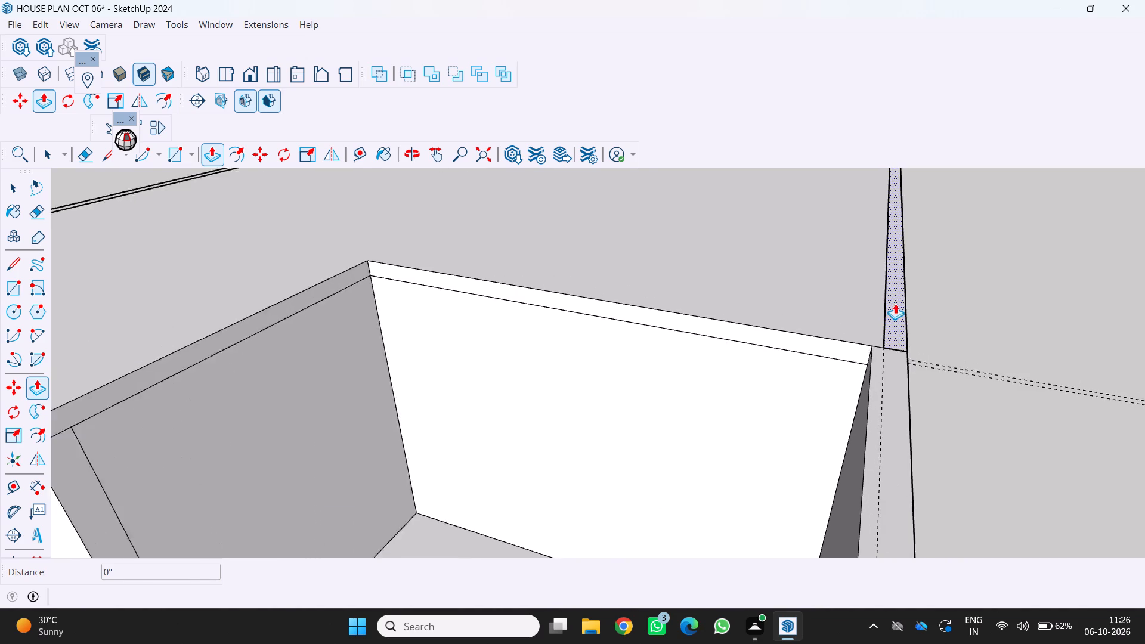
pyautogui.scroll(3, 895, 304)
pyautogui.click(902, 320)
pyautogui.scroll(-10, 917, 289)
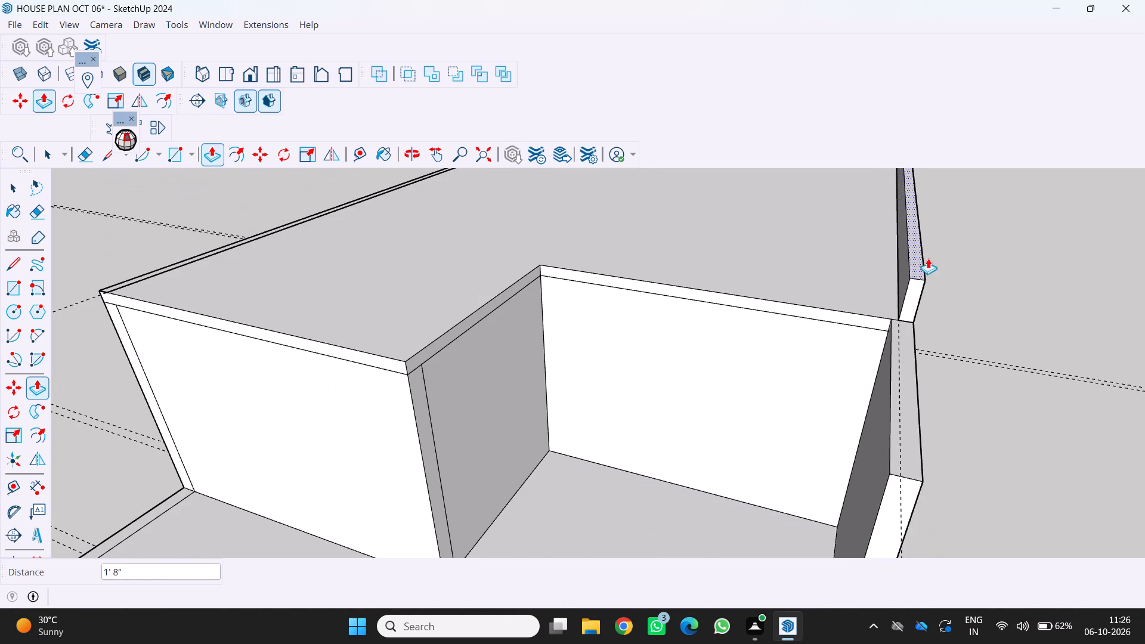
pyautogui.scroll(-6, 929, 256)
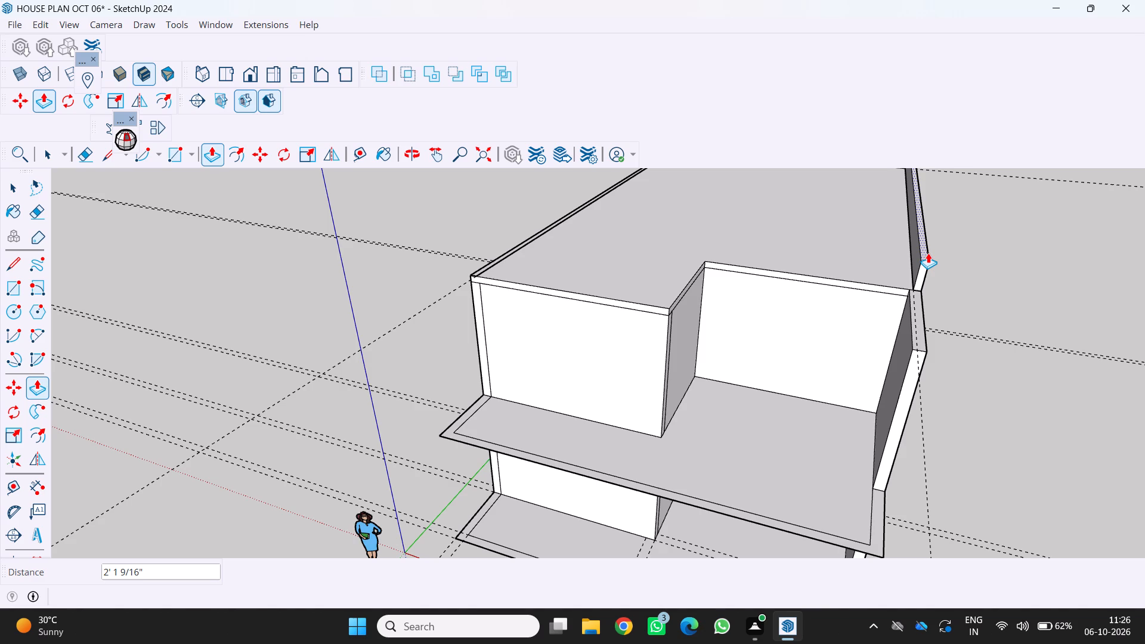
pyautogui.write("3'")
pyautogui.press('Return')
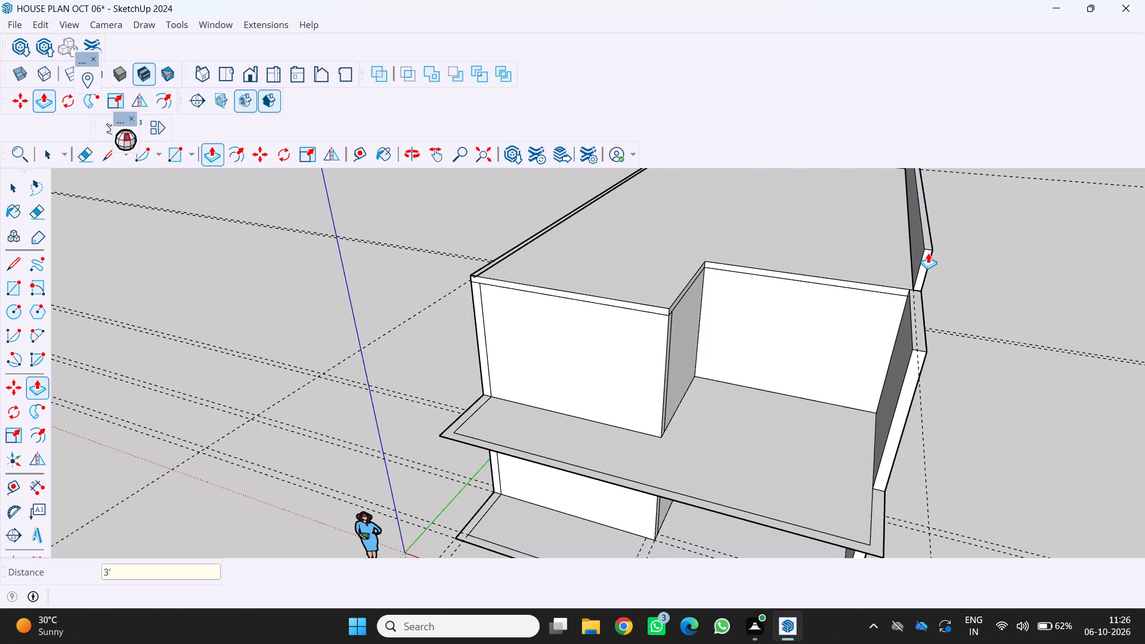
# Push/pull the rear edge strip on the upper roof slab upward by 3'.
pyautogui.scroll(-6, 928, 253)
pyautogui.moveTo(880, 228); pyautogui.dragTo(1048, 247, button='middle')
pyautogui.scroll(1, 543, 241)
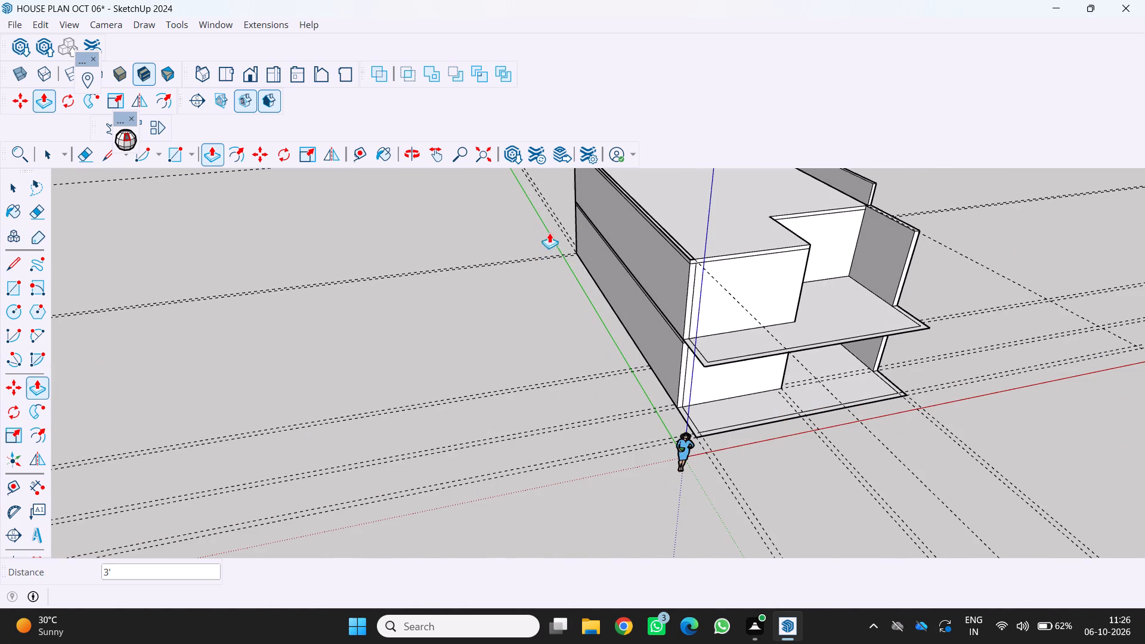
pyautogui.scroll(-6, 575, 147)
pyautogui.scroll(-4, 472, 293)
pyautogui.moveTo(462, 278); pyautogui.dragTo(694, 324, button='middle')
pyautogui.scroll(3, 475, 202)
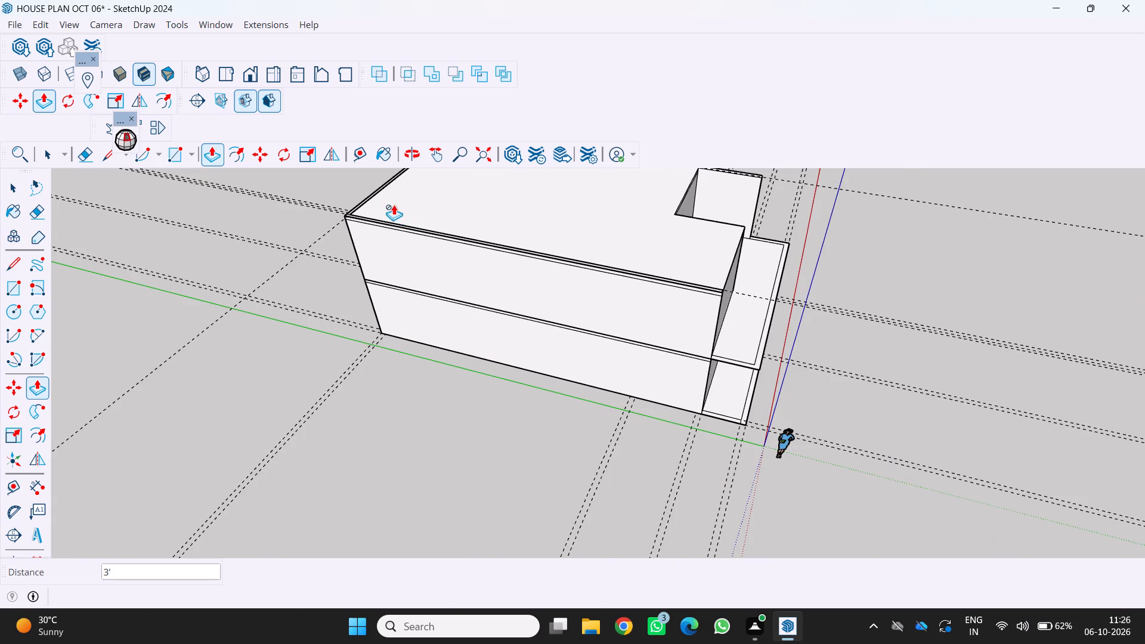
pyautogui.scroll(1, 387, 201)
pyautogui.moveTo(389, 202); pyautogui.dragTo(526, 293, button='middle')
pyautogui.scroll(1, 20, 152)
pyautogui.scroll(-6, 20, 152)
pyautogui.moveTo(121, 244); pyautogui.dragTo(146, 255, button='middle')
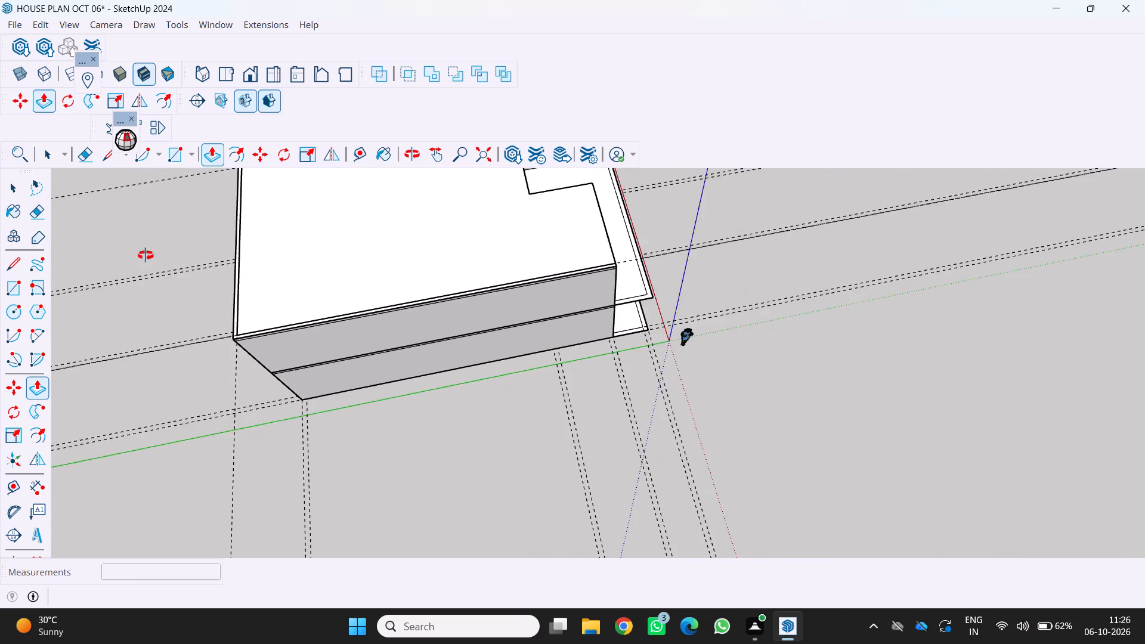
pyautogui.moveTo(146, 255); pyautogui.dragTo(202, 284, button='middle')
pyautogui.scroll(12, 137, 297)
pyautogui.moveTo(135, 262); pyautogui.dragTo(205, 217, button='middle')
pyautogui.press('p')
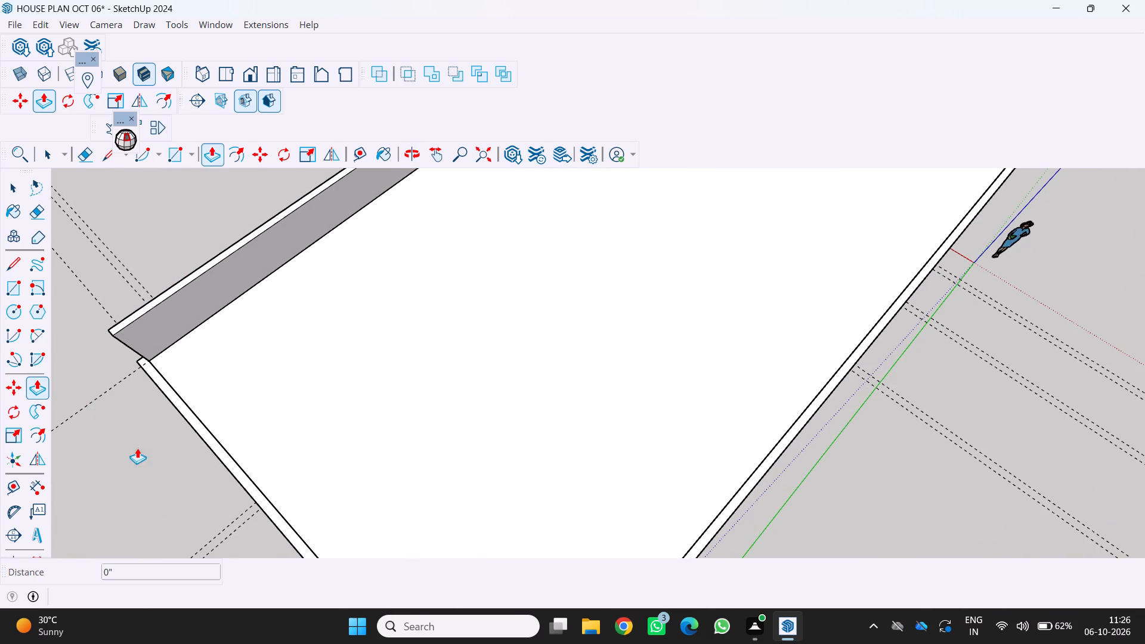
pyautogui.scroll(8, 197, 423)
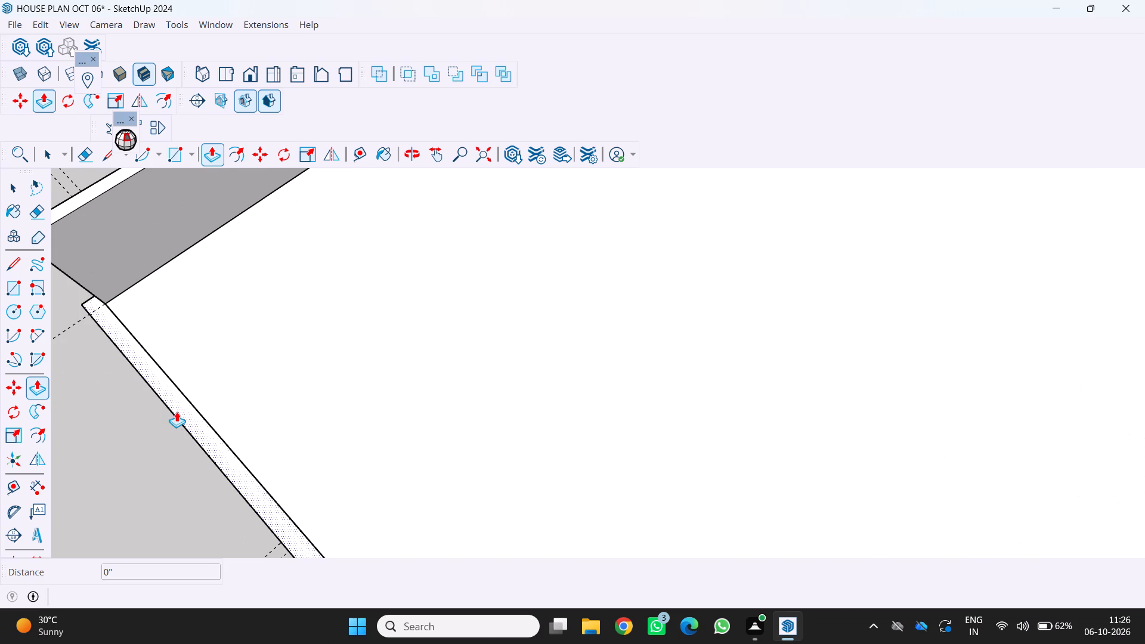
pyautogui.click(193, 424)
pyautogui.scroll(-4, 181, 384)
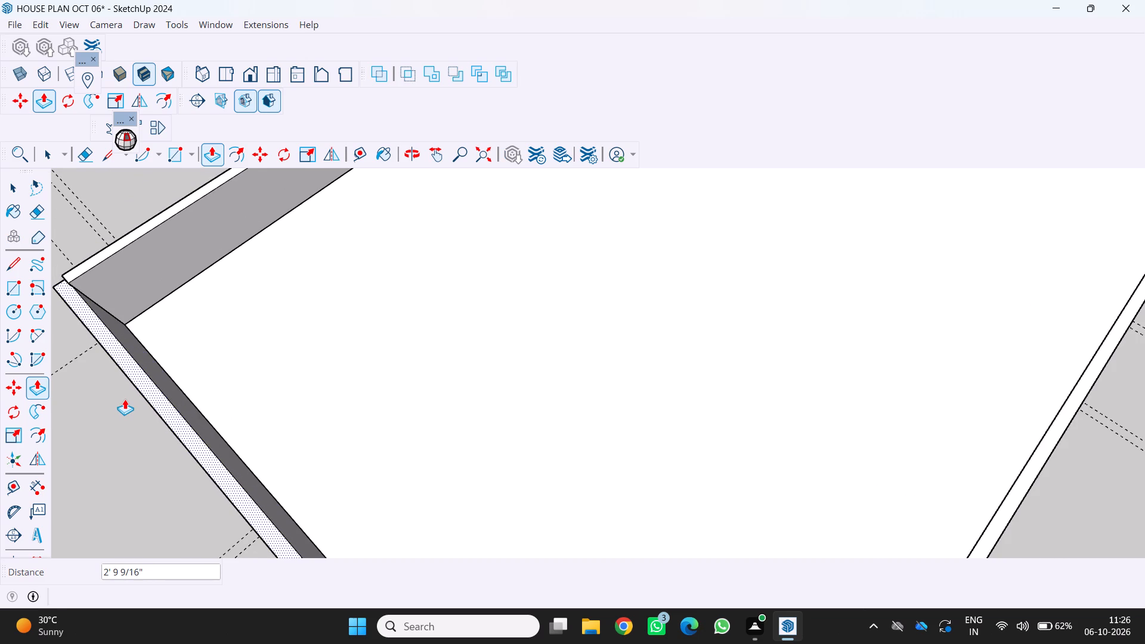
pyautogui.press('3')
pyautogui.press("'")
pyautogui.press('Return')
# Draw a 51' 10" by 6" strip rectangle along the upper roof slab's long edge opposite the recess, from rear corner to front corner.
pyautogui.scroll(-4, 125, 399)
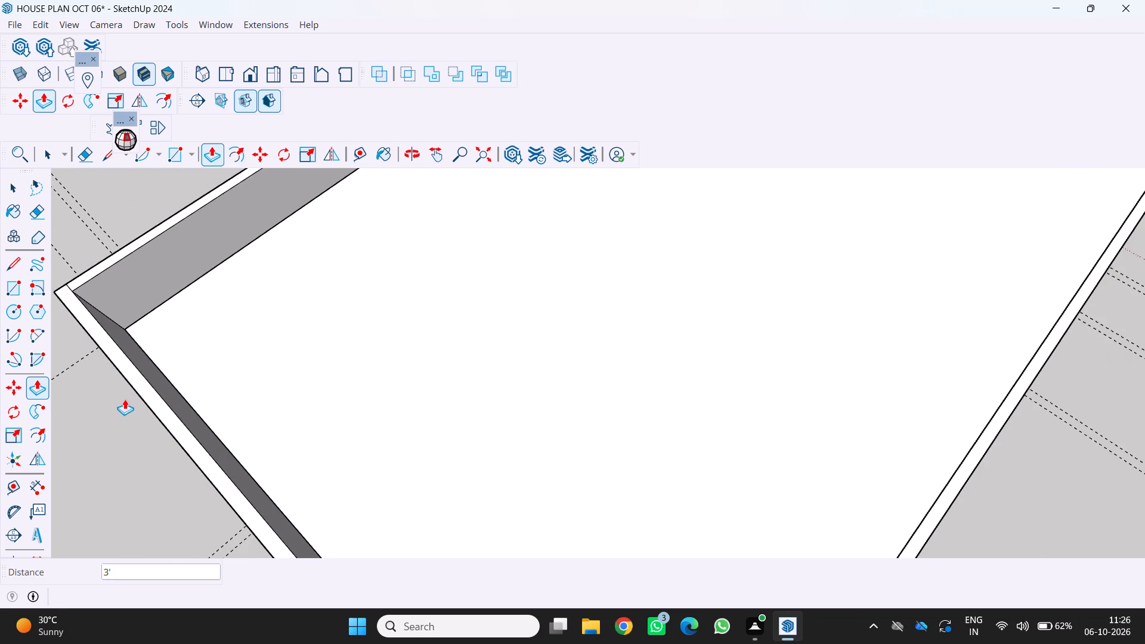
pyautogui.scroll(-10, 125, 399)
pyautogui.scroll(-5, 286, 380)
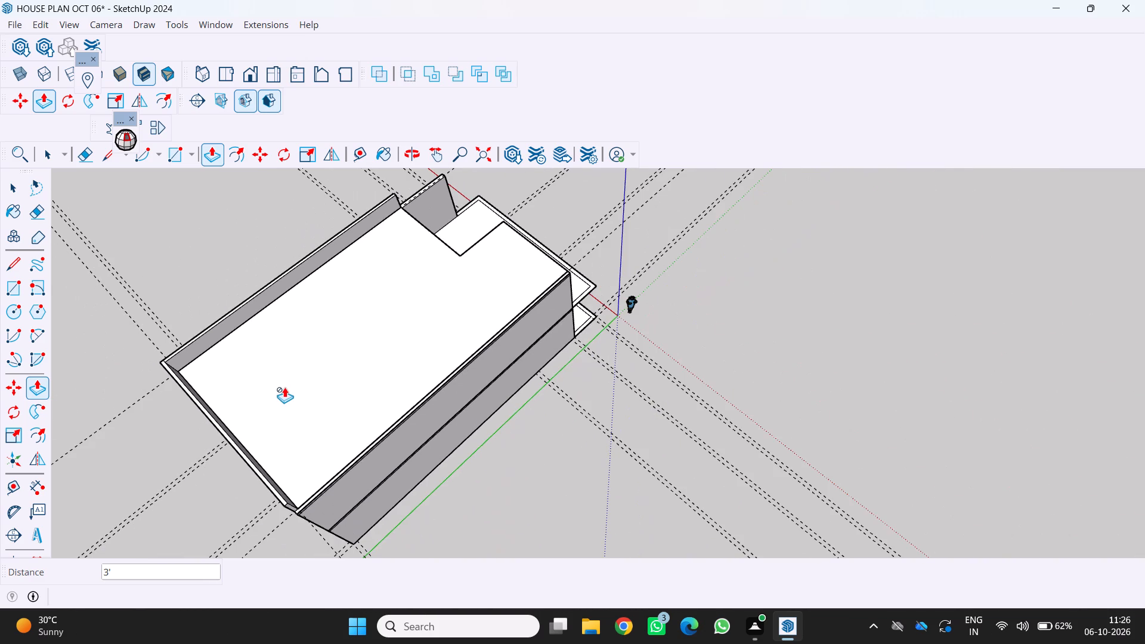
pyautogui.moveTo(284, 387); pyautogui.dragTo(219, 332, button='middle')
pyautogui.scroll(1, 228, 339)
pyautogui.scroll(6, 323, 382)
pyautogui.moveTo(361, 425); pyautogui.dragTo(361, 426, button='middle')
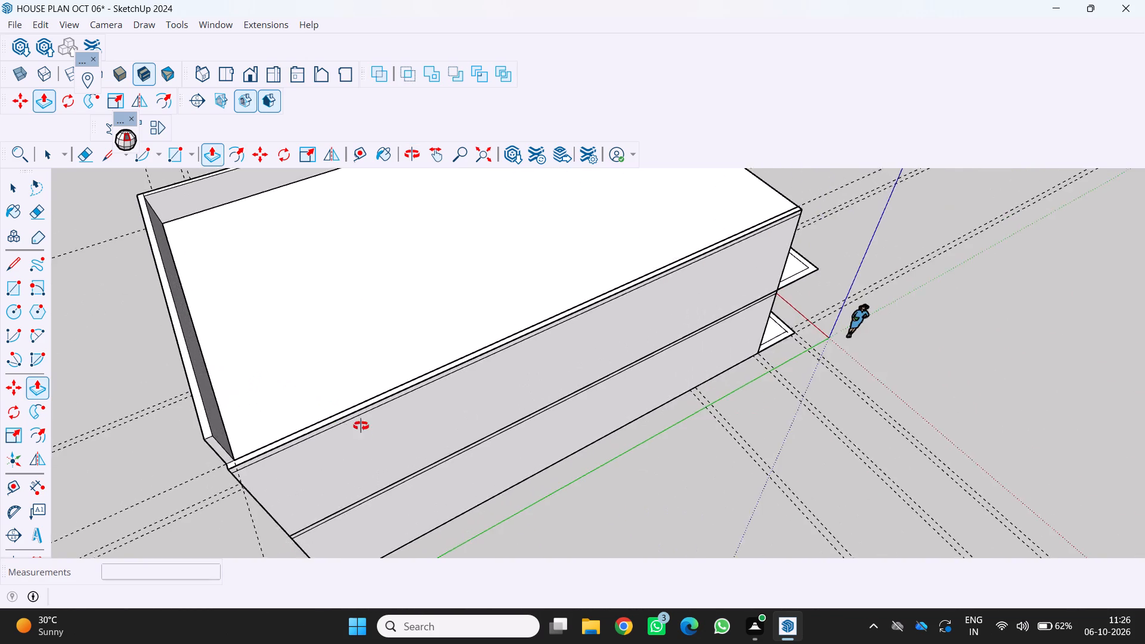
pyautogui.moveTo(361, 426); pyautogui.dragTo(269, 418, button='middle')
pyautogui.scroll(8, 246, 384)
pyautogui.scroll(5, 219, 296)
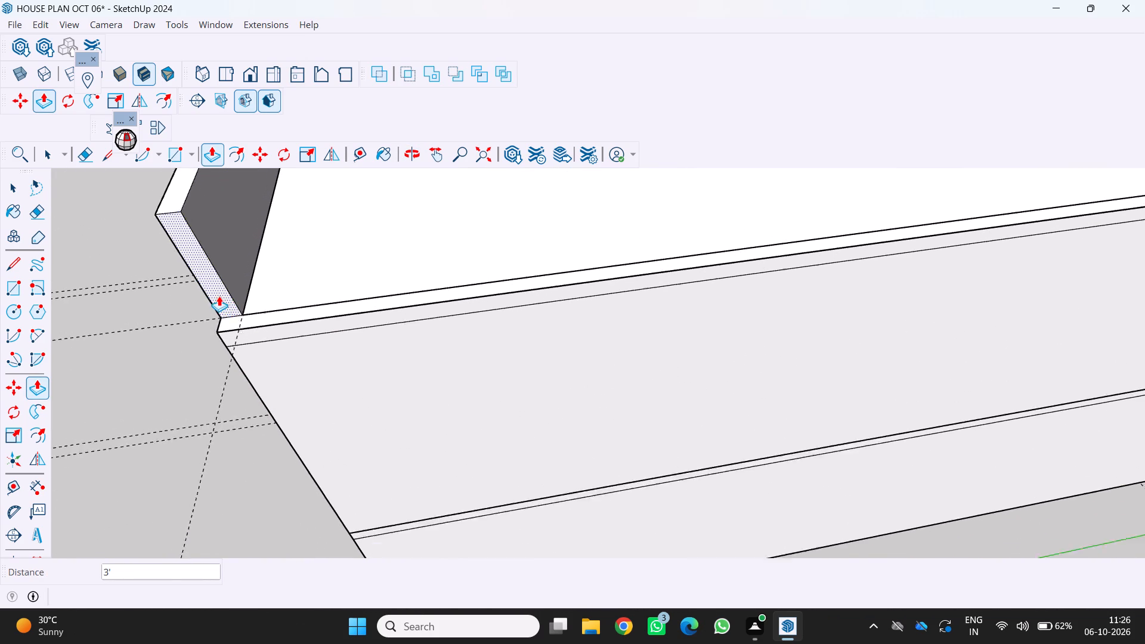
pyautogui.scroll(2, 219, 296)
pyautogui.press('r')
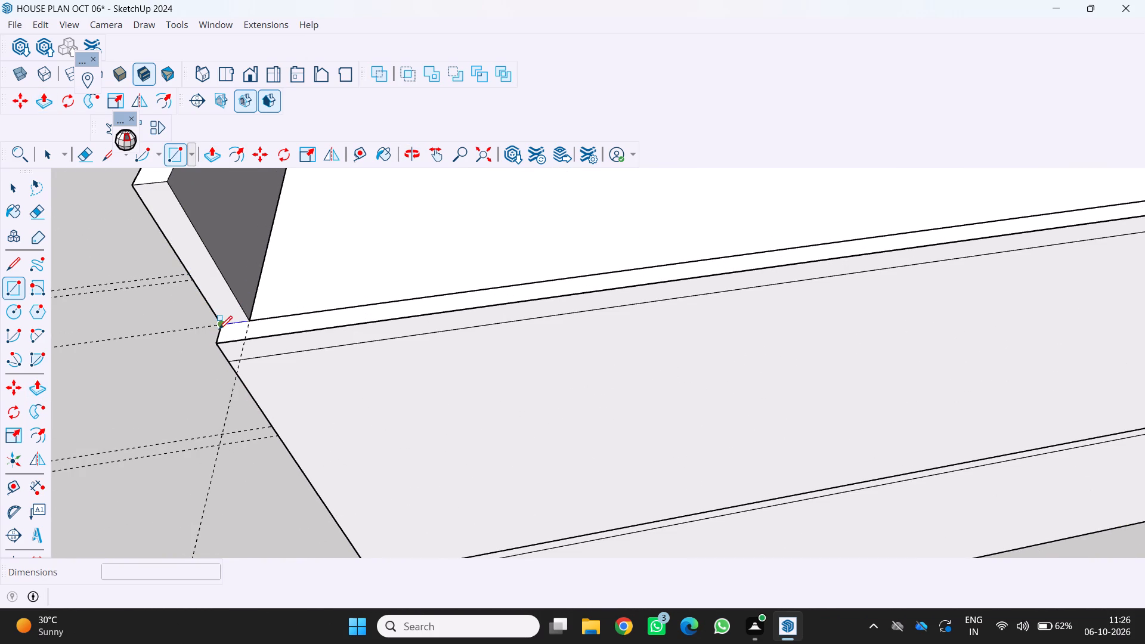
pyautogui.click(219, 329)
pyautogui.scroll(-20, 275, 340)
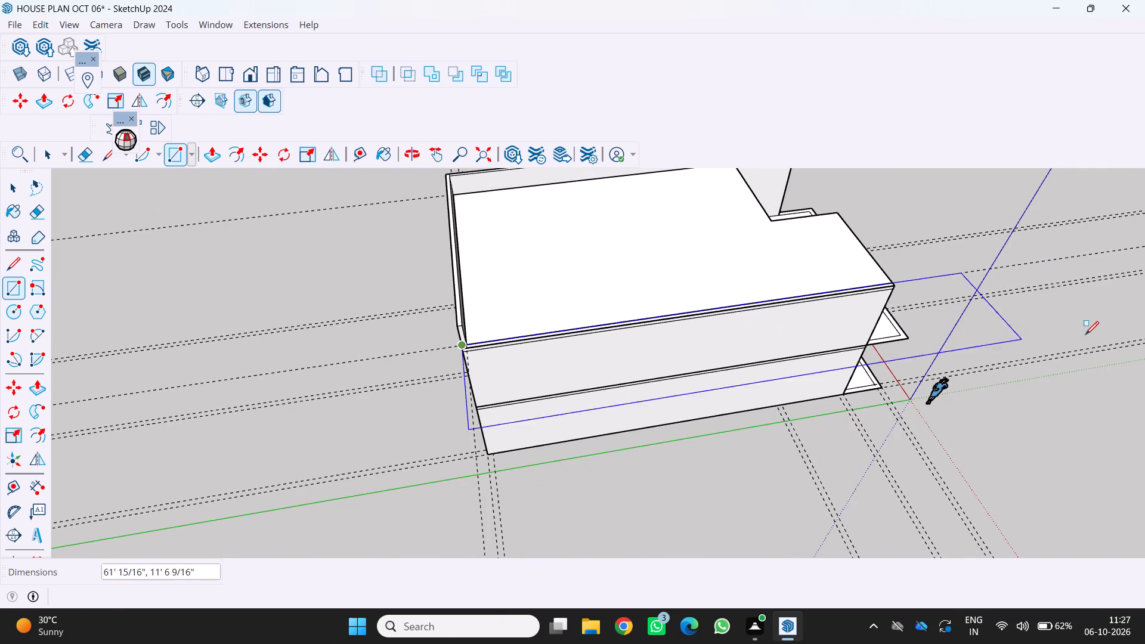
pyautogui.scroll(11, 893, 281)
pyautogui.click(909, 286)
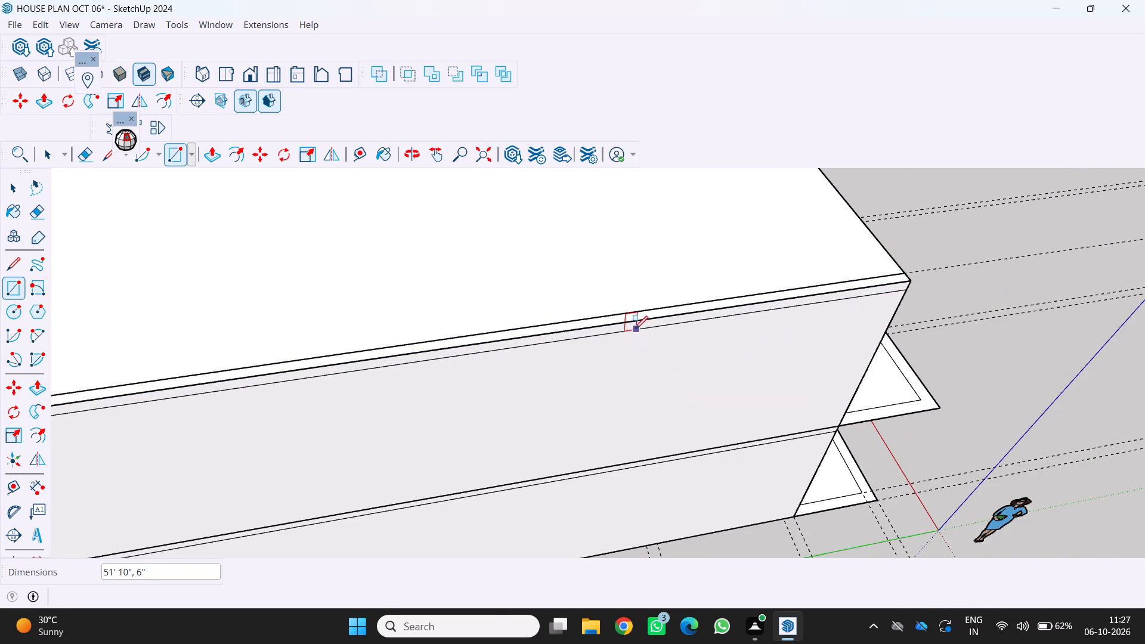
# Push/pull the long edge strip opposite the recess on the upper roof slab upward by 3'.
pyautogui.press('p')
pyautogui.scroll(4, 611, 315)
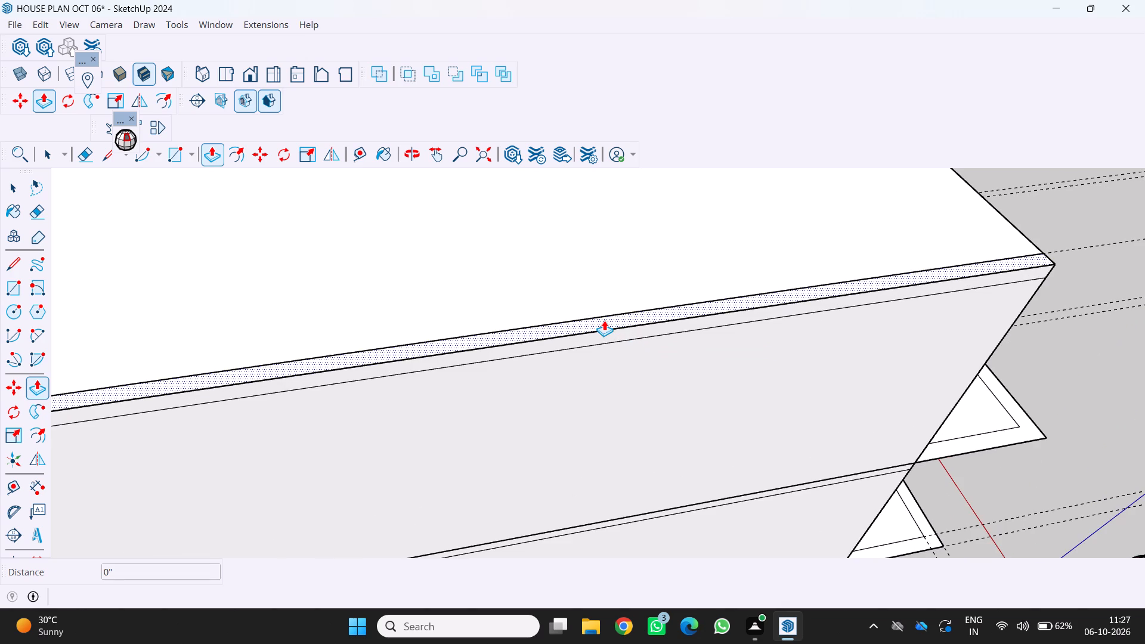
pyautogui.click(604, 320)
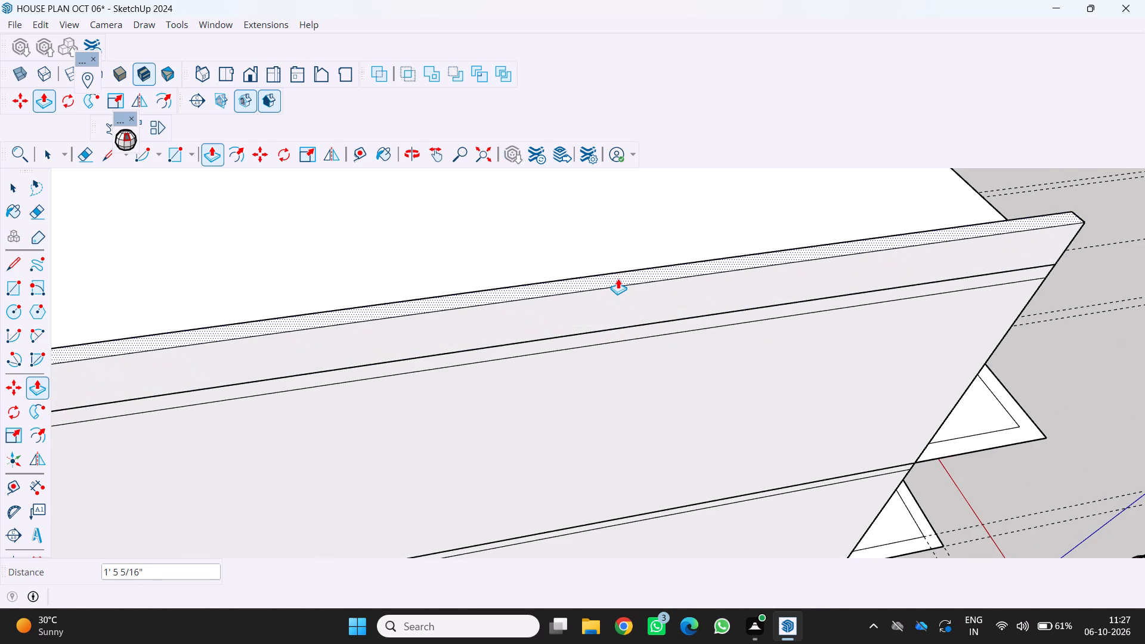
pyautogui.write("3'")
pyautogui.press('Return')
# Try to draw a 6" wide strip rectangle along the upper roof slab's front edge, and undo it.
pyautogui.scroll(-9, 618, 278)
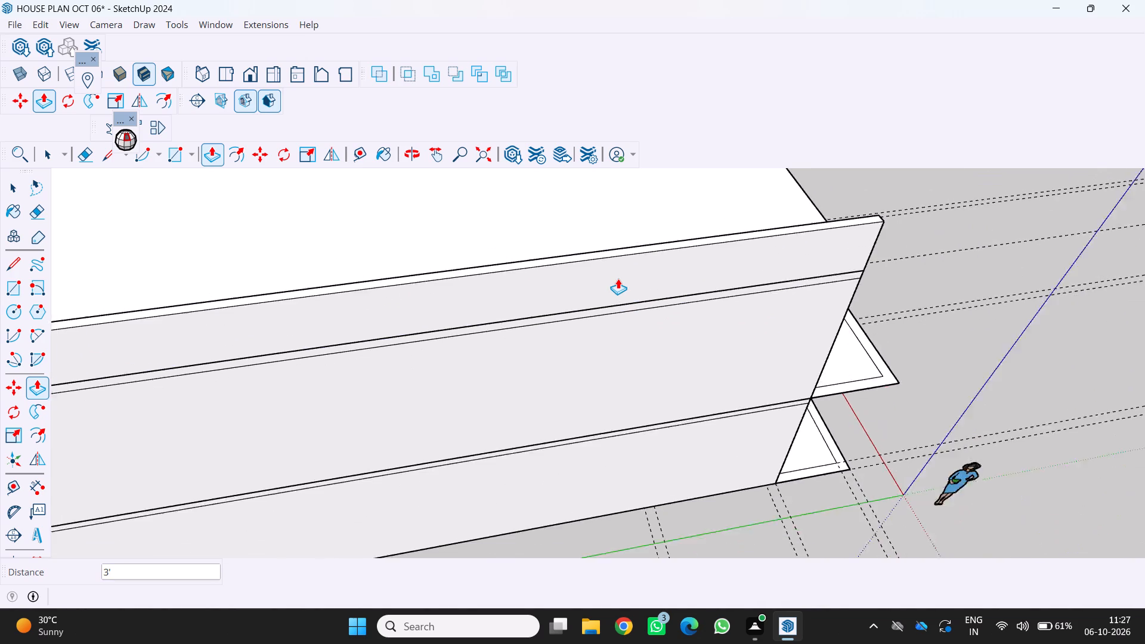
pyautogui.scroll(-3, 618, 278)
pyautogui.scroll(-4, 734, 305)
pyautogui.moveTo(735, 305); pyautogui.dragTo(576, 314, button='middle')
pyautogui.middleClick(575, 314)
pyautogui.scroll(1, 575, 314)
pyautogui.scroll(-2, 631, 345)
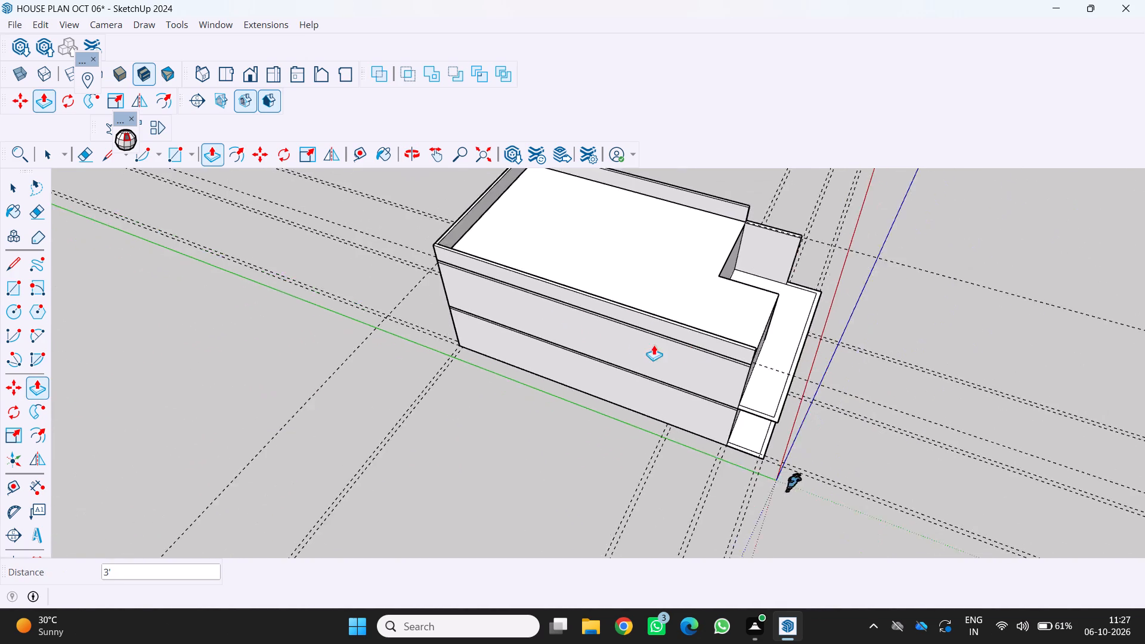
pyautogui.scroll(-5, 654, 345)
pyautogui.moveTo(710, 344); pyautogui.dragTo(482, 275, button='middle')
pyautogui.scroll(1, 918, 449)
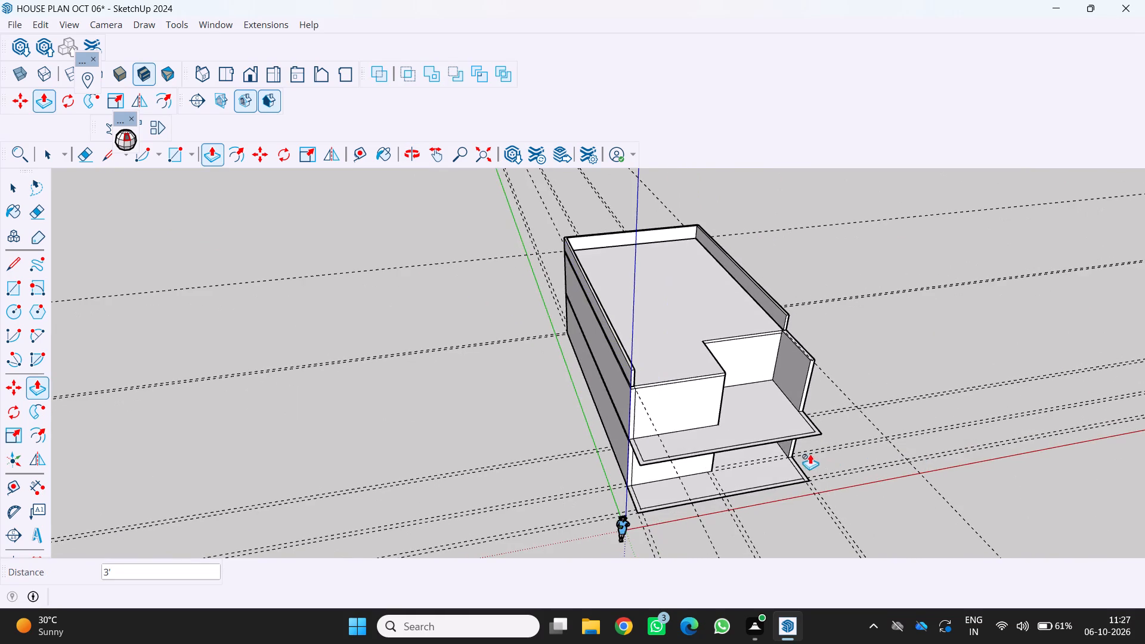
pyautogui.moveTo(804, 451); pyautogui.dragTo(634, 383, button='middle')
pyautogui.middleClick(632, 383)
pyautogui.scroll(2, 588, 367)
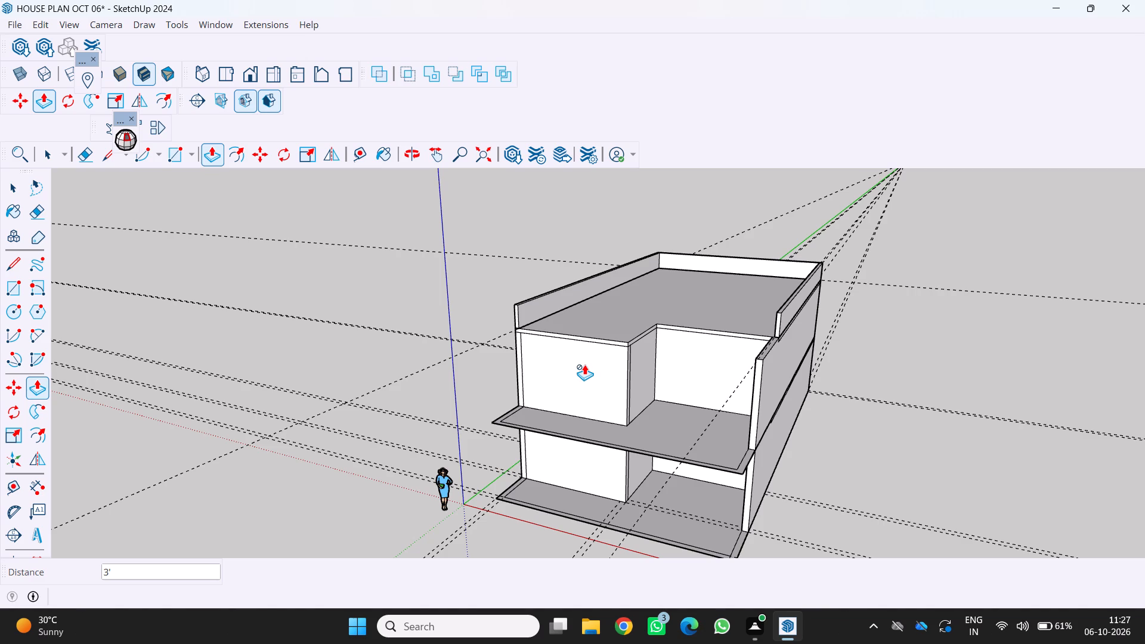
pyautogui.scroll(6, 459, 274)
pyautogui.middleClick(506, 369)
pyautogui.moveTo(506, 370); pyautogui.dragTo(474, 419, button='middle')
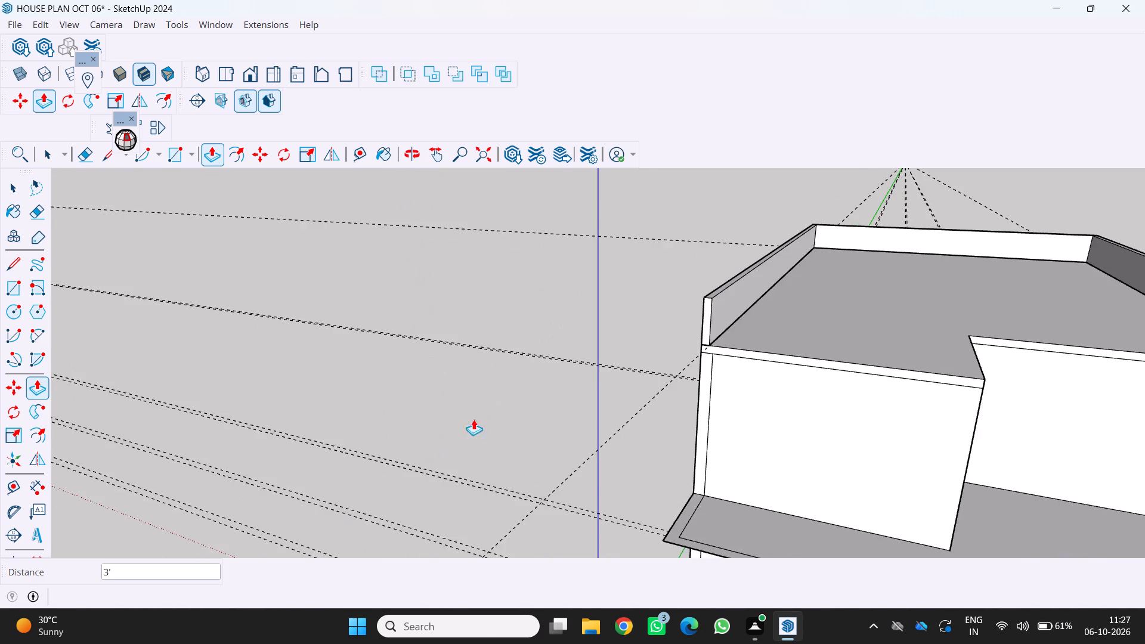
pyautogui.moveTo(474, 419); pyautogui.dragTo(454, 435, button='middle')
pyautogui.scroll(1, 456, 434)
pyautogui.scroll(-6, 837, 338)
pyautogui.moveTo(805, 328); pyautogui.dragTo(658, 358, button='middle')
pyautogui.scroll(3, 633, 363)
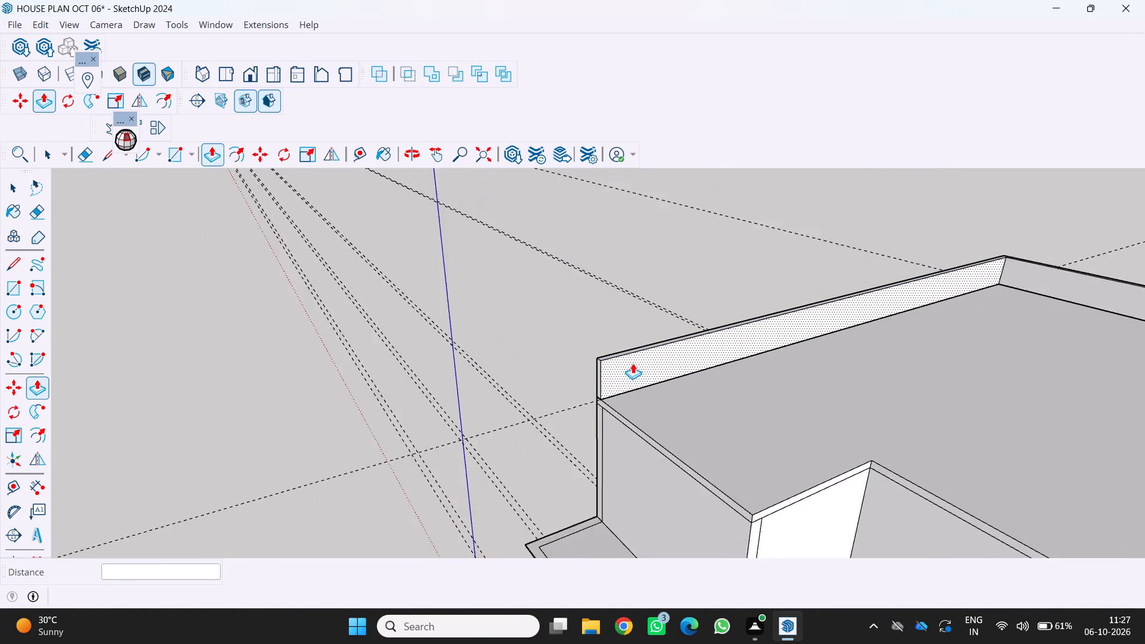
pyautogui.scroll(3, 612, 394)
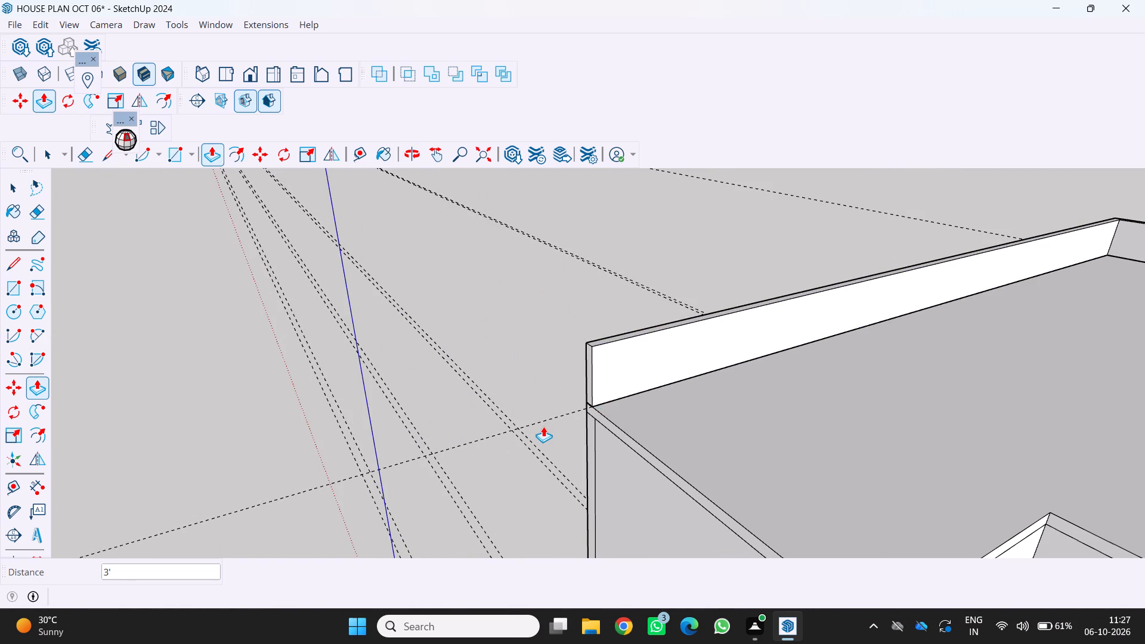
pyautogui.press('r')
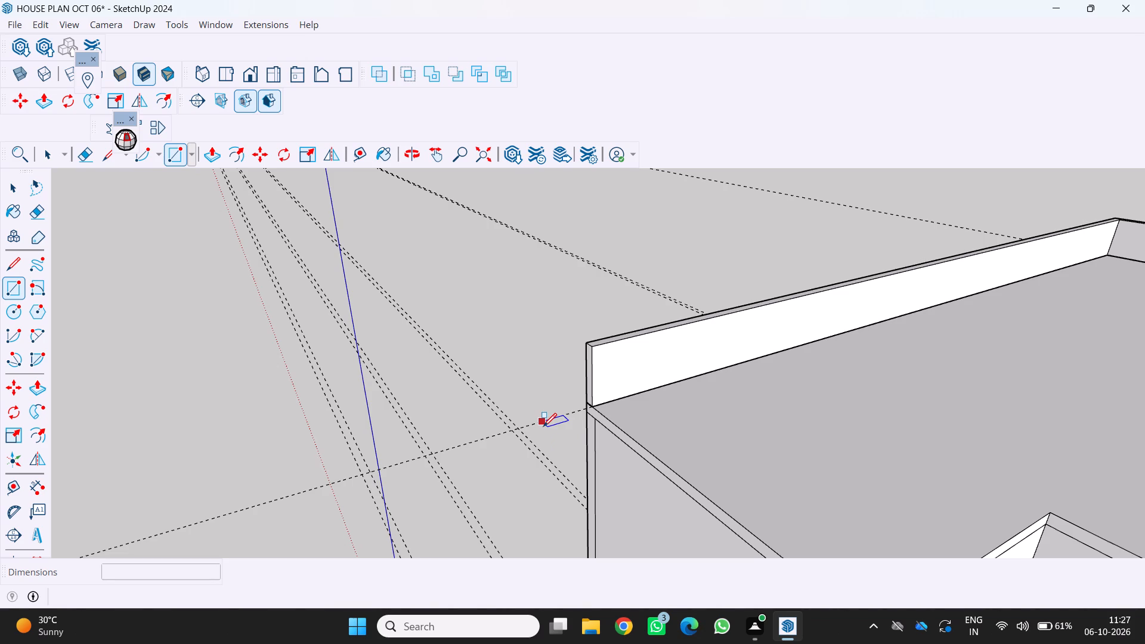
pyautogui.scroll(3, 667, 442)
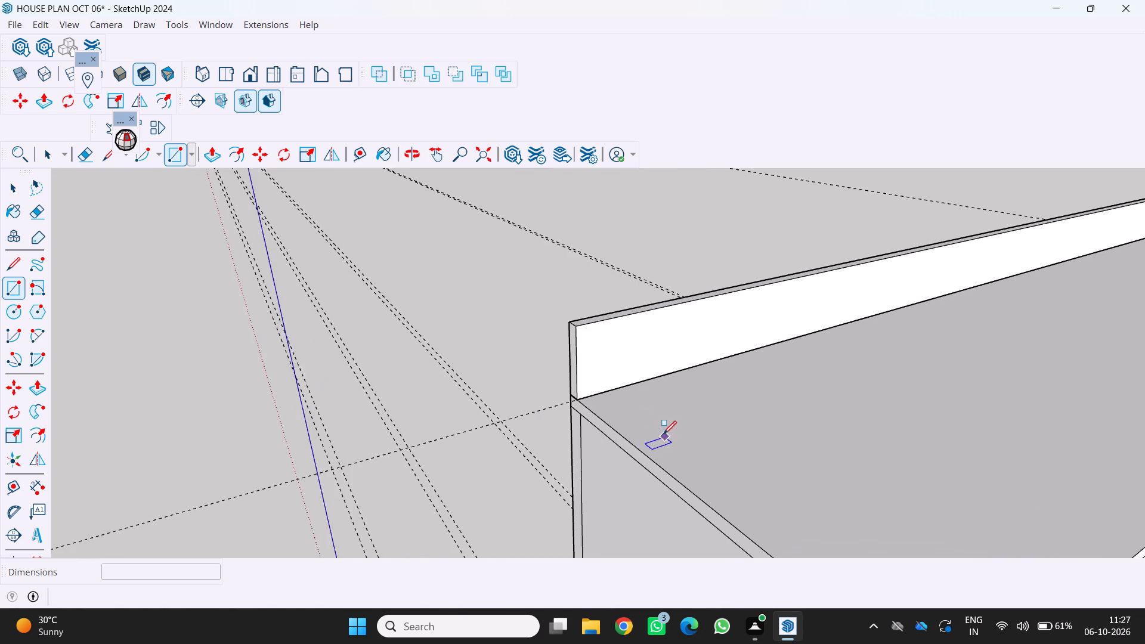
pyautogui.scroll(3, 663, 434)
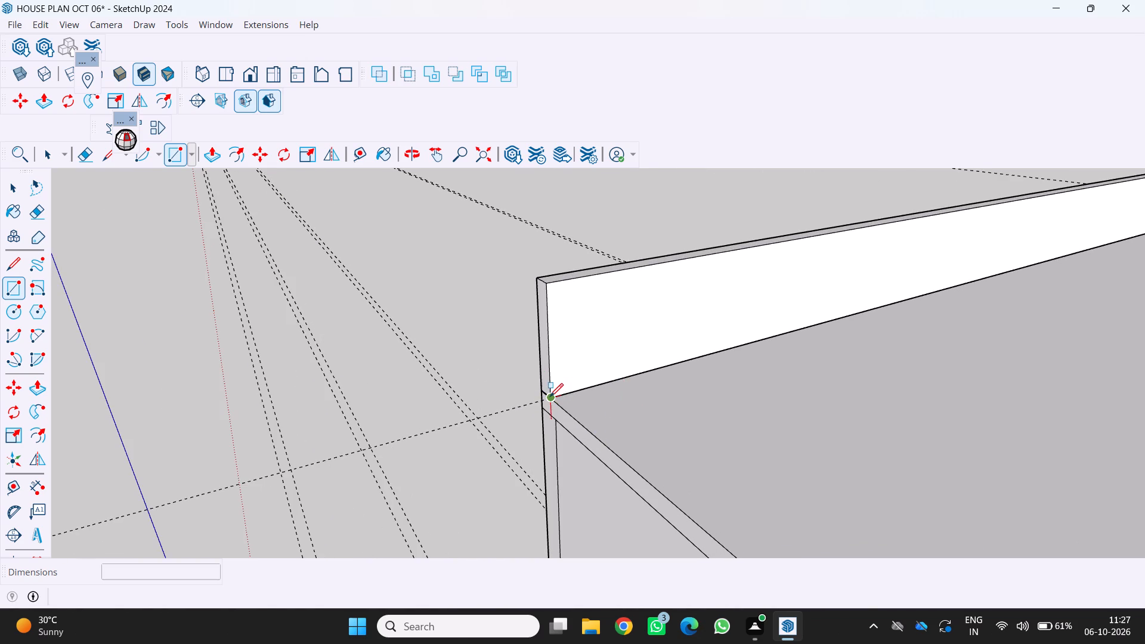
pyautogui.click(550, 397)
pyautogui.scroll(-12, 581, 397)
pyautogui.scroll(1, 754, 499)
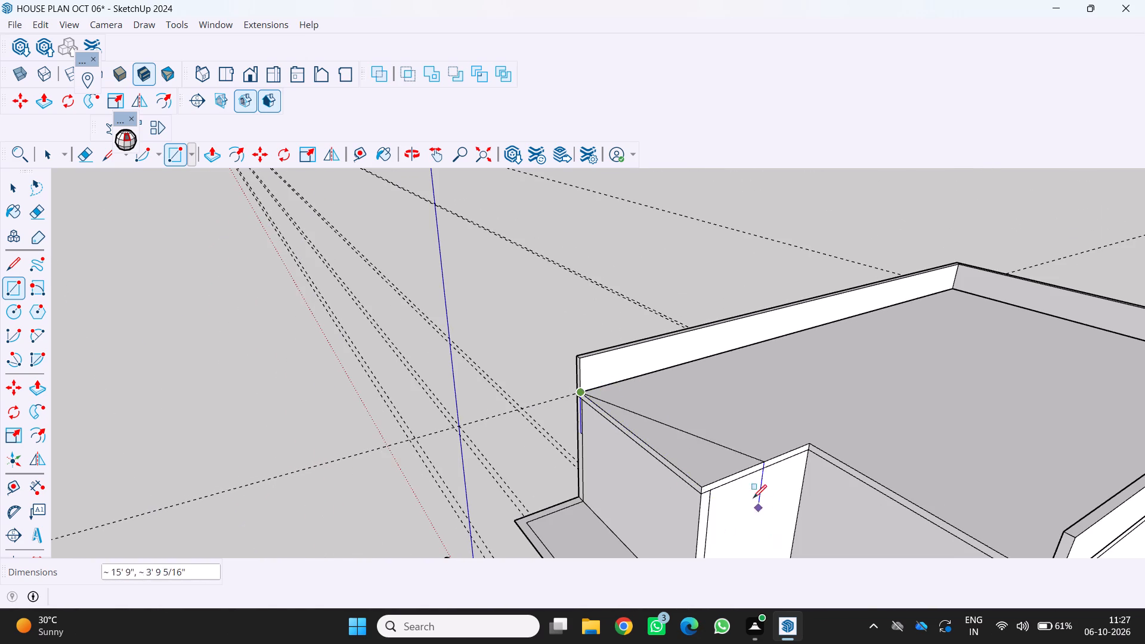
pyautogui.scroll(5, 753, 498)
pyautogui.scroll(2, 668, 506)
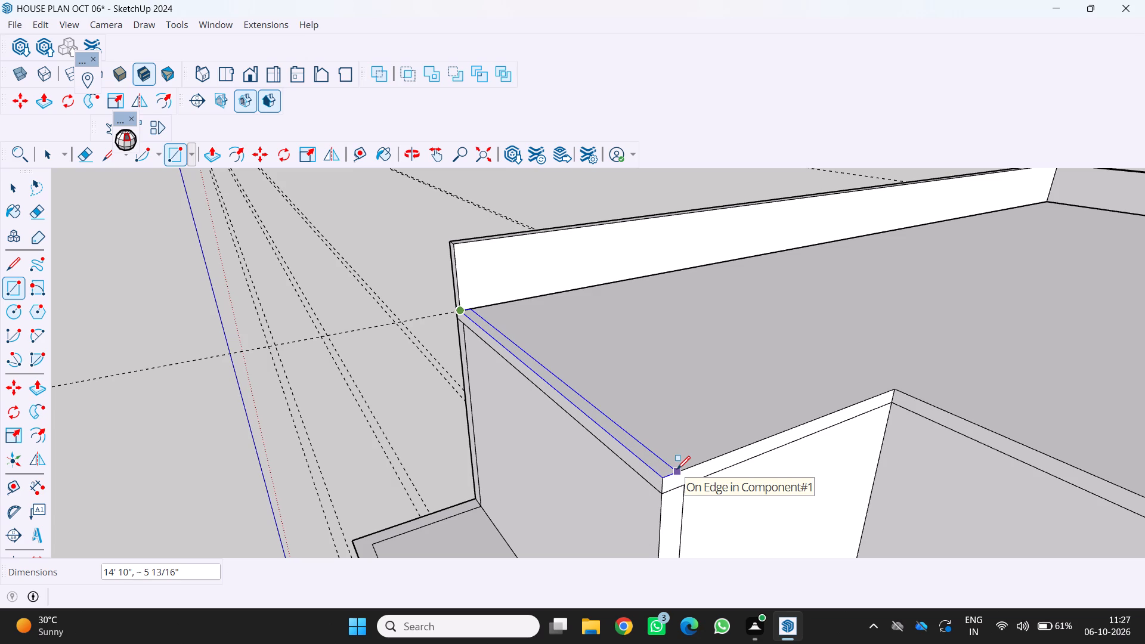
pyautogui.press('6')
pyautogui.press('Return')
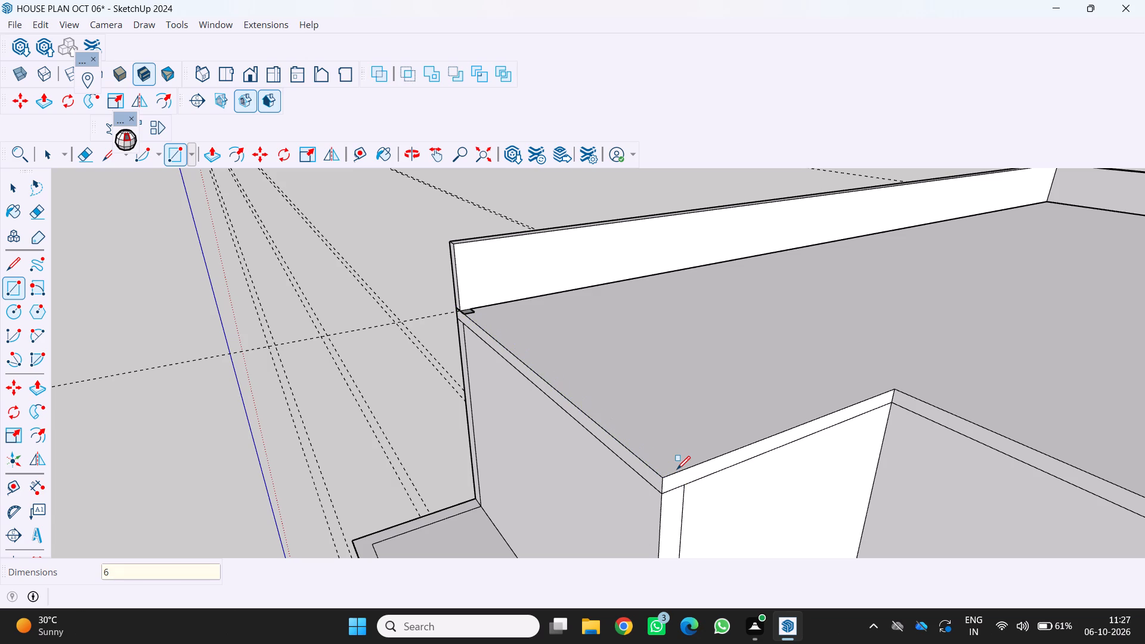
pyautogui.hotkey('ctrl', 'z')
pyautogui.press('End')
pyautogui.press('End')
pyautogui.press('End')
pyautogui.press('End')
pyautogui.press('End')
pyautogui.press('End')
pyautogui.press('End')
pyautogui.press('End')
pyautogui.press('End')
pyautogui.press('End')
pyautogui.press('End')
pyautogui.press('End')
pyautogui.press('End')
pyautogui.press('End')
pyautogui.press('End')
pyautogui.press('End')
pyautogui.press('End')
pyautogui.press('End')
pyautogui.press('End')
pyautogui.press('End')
# Place a guide line on the upper roof slab, parallel to its front edge and 6" inward.
pyautogui.scroll(1, 638, 445)
pyautogui.scroll(4, 515, 335)
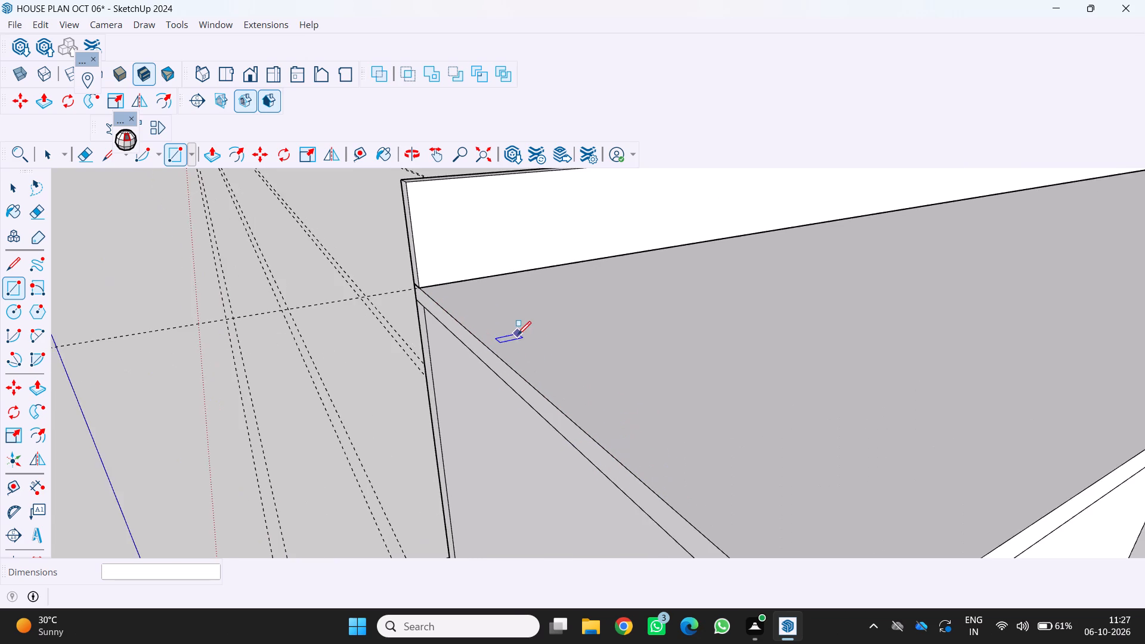
pyautogui.scroll(3, 518, 335)
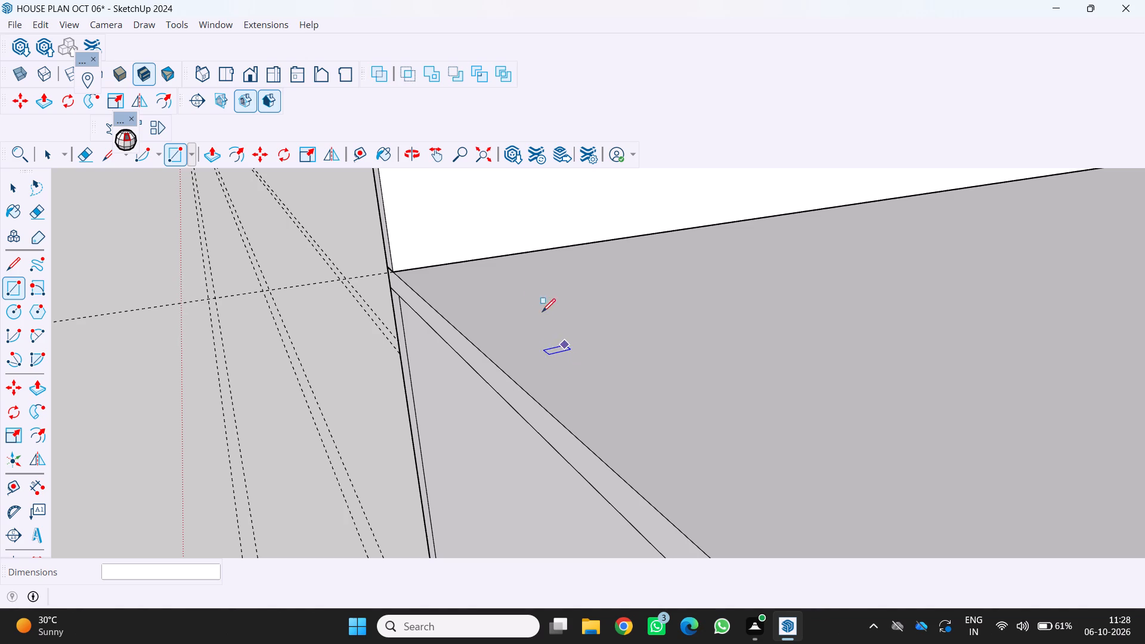
pyautogui.scroll(-3, 550, 416)
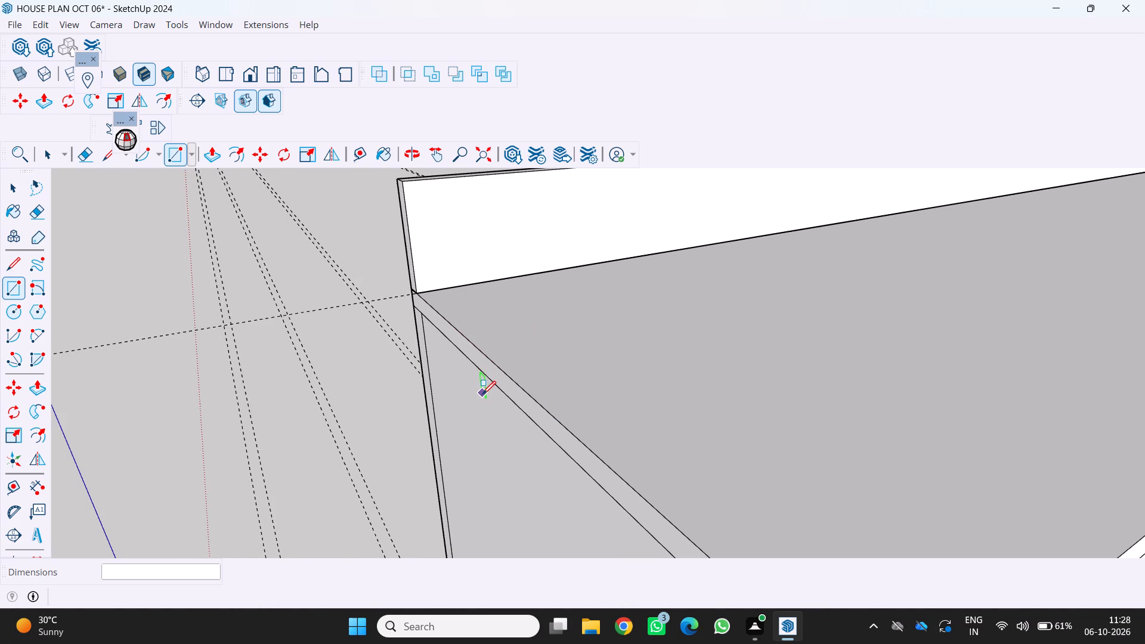
pyautogui.scroll(-3, 482, 394)
pyautogui.middleClick(482, 394)
pyautogui.scroll(1, 482, 394)
pyautogui.middleClick(481, 393)
pyautogui.middleClick(484, 394)
pyautogui.scroll(-3, 612, 361)
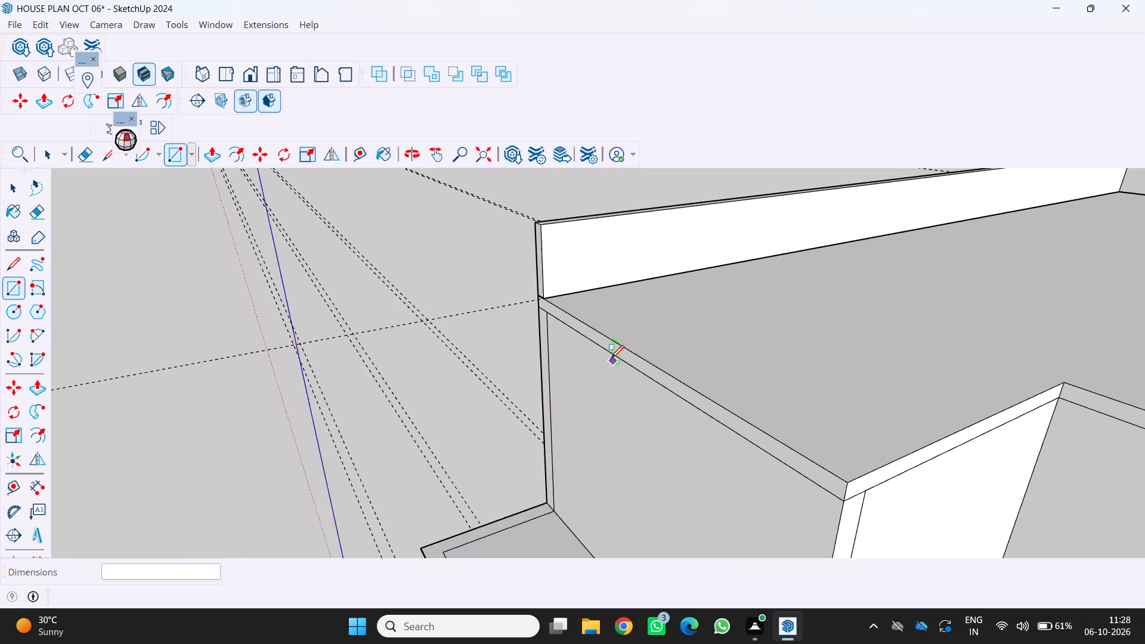
pyautogui.scroll(-1, 611, 358)
pyautogui.moveTo(745, 391); pyautogui.dragTo(622, 363, button='middle')
pyautogui.scroll(3, 596, 352)
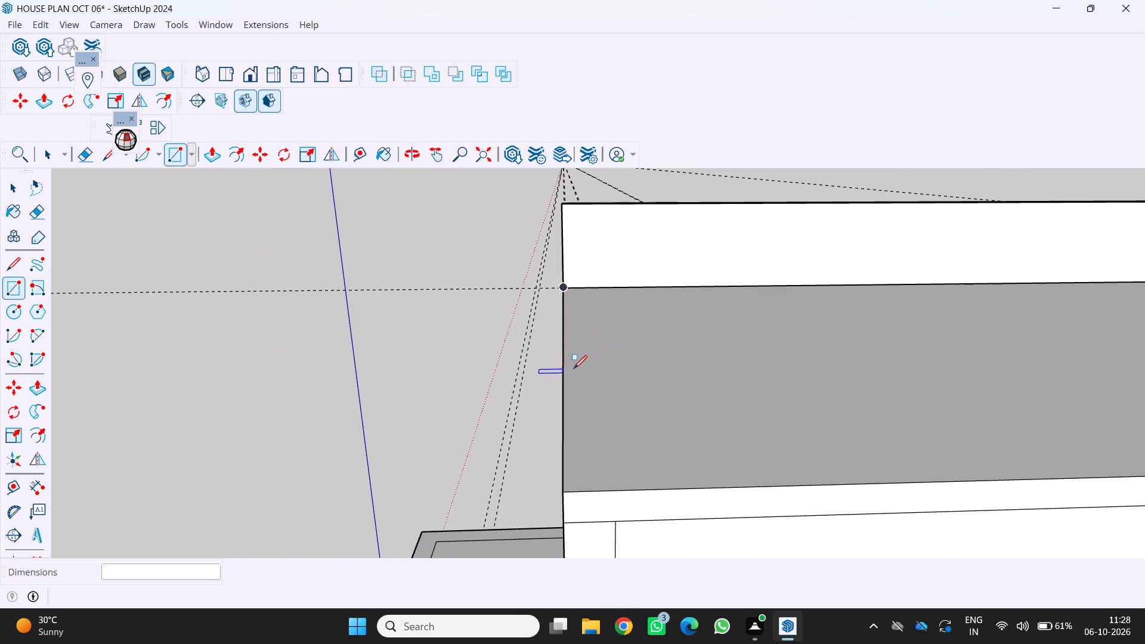
pyautogui.press('t')
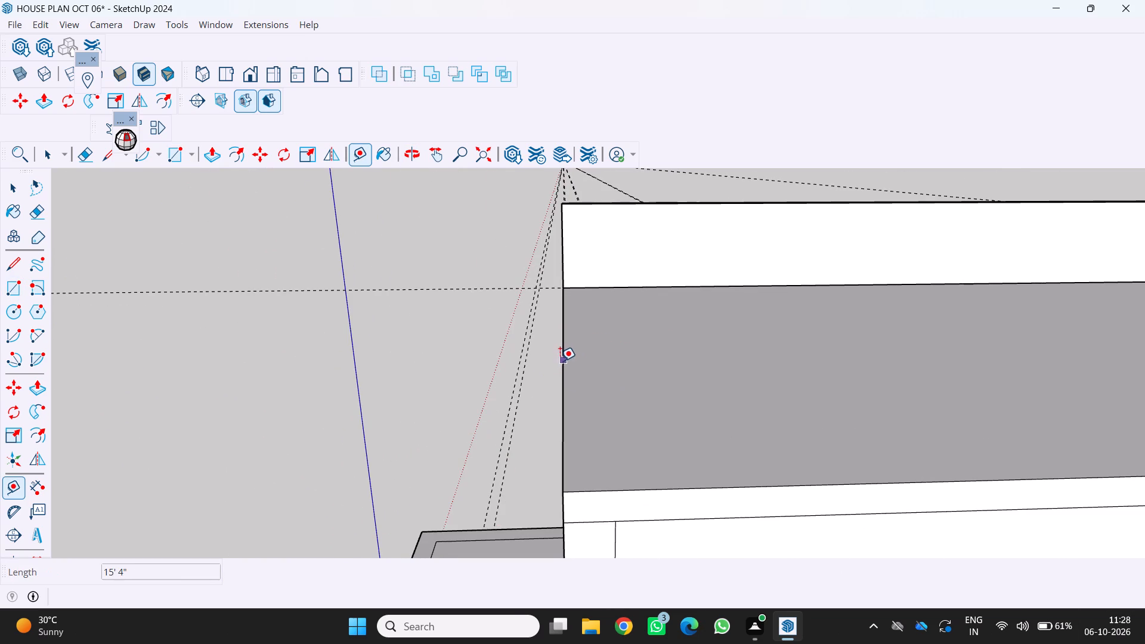
pyautogui.click(561, 362)
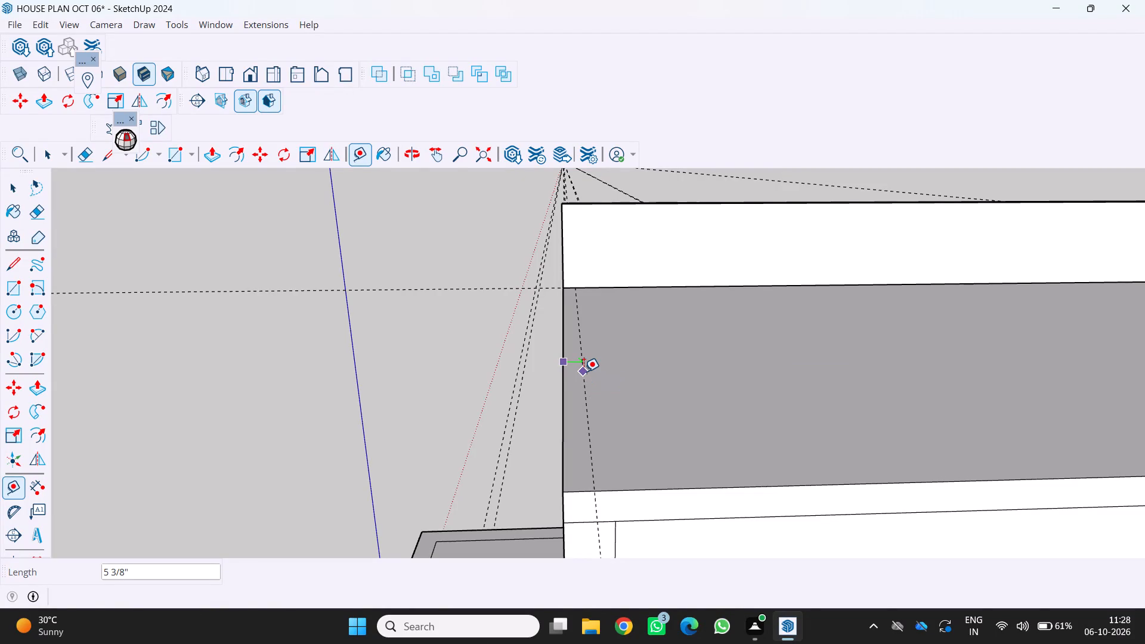
pyautogui.press('6')
pyautogui.press('Return')
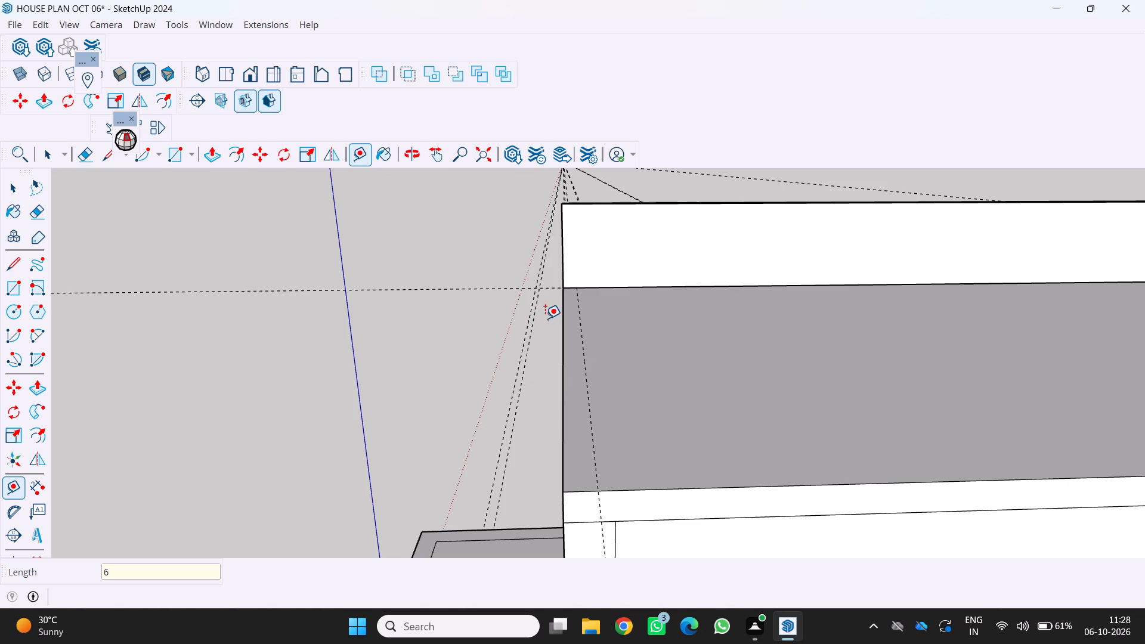
# Draw a 14' 10" by 6" strip rectangle along the upper roof slab's front edge, from the long parapet to the guide at the recess side.
pyautogui.press('r')
pyautogui.click(565, 290)
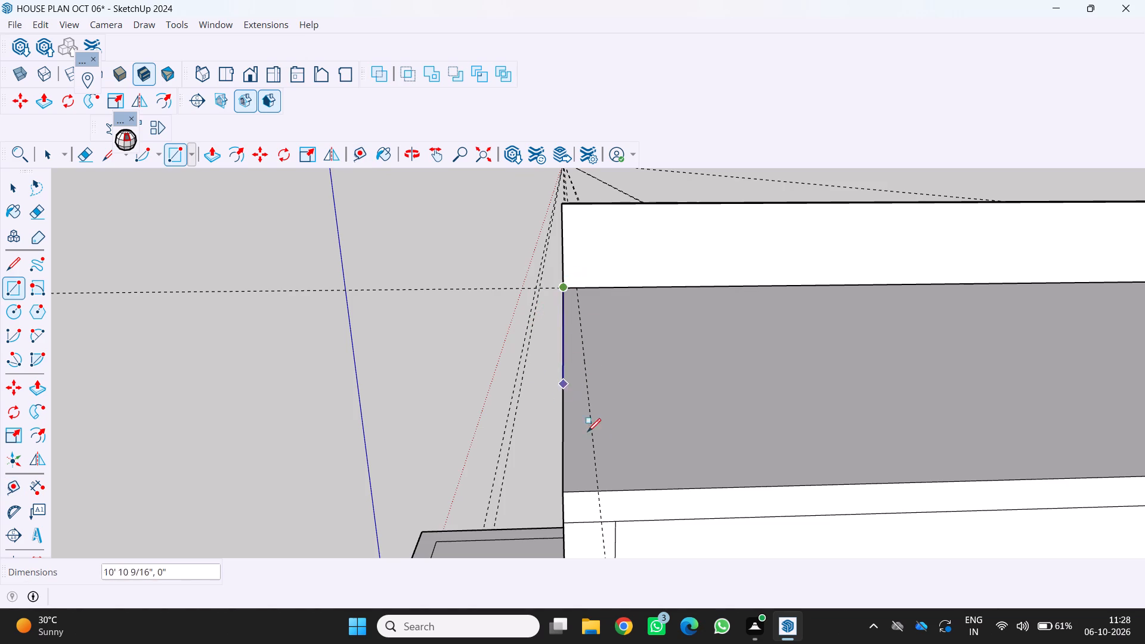
pyautogui.click(596, 497)
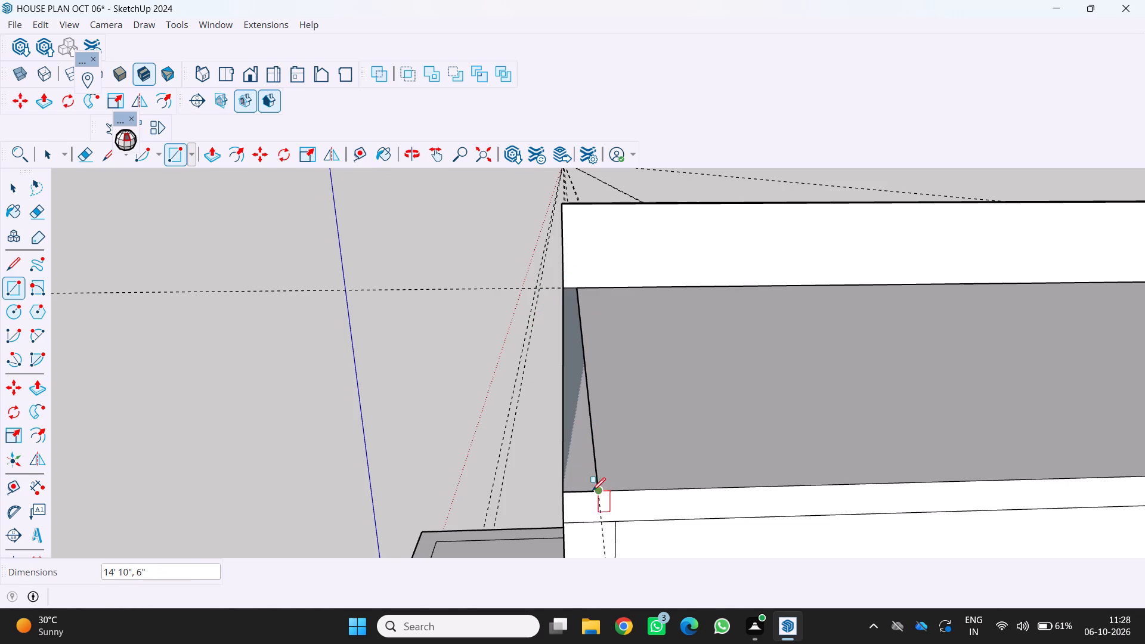
# Push/pull the front edge strip on the upper roof slab upward by 3'.
pyautogui.press('p')
pyautogui.click(581, 460)
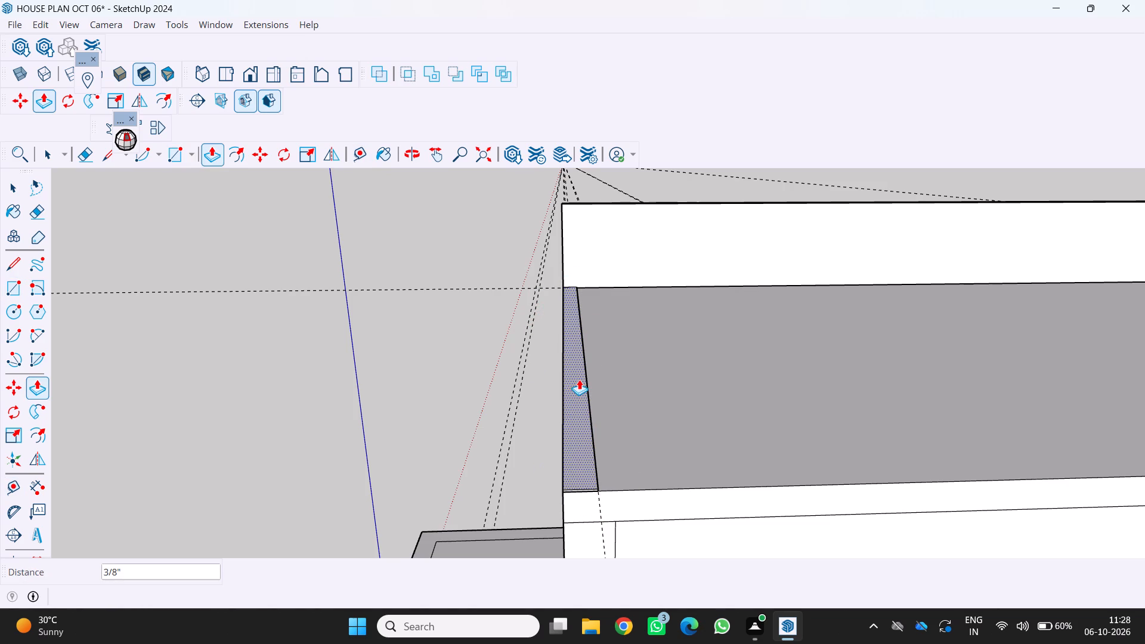
pyautogui.click(573, 404)
pyautogui.scroll(-3, 554, 387)
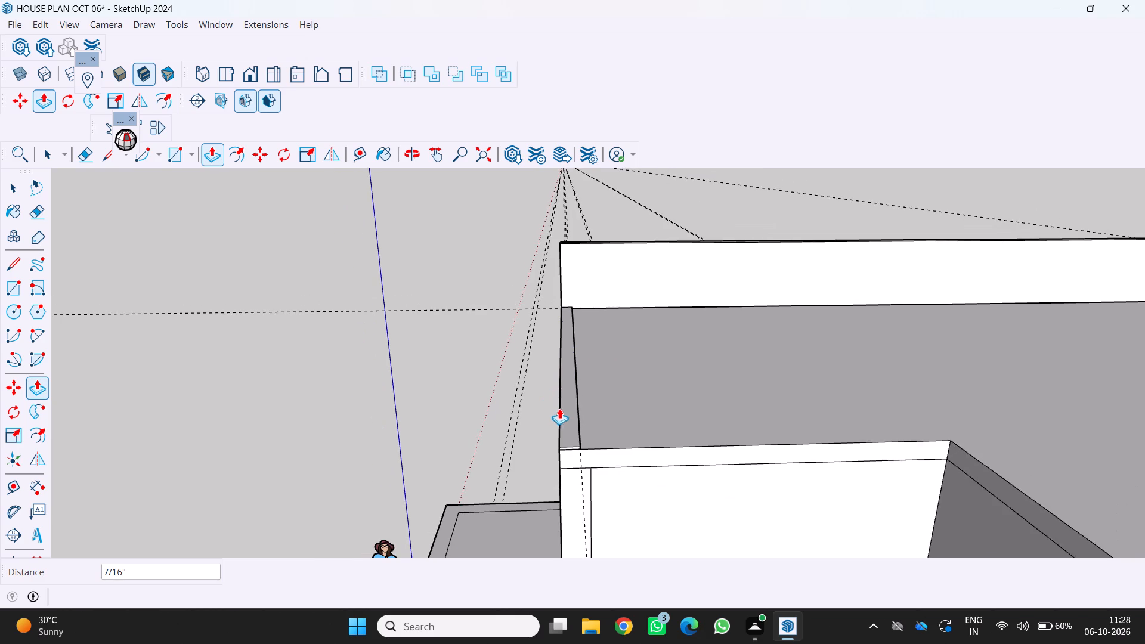
pyautogui.scroll(4, 561, 420)
pyautogui.click(572, 431)
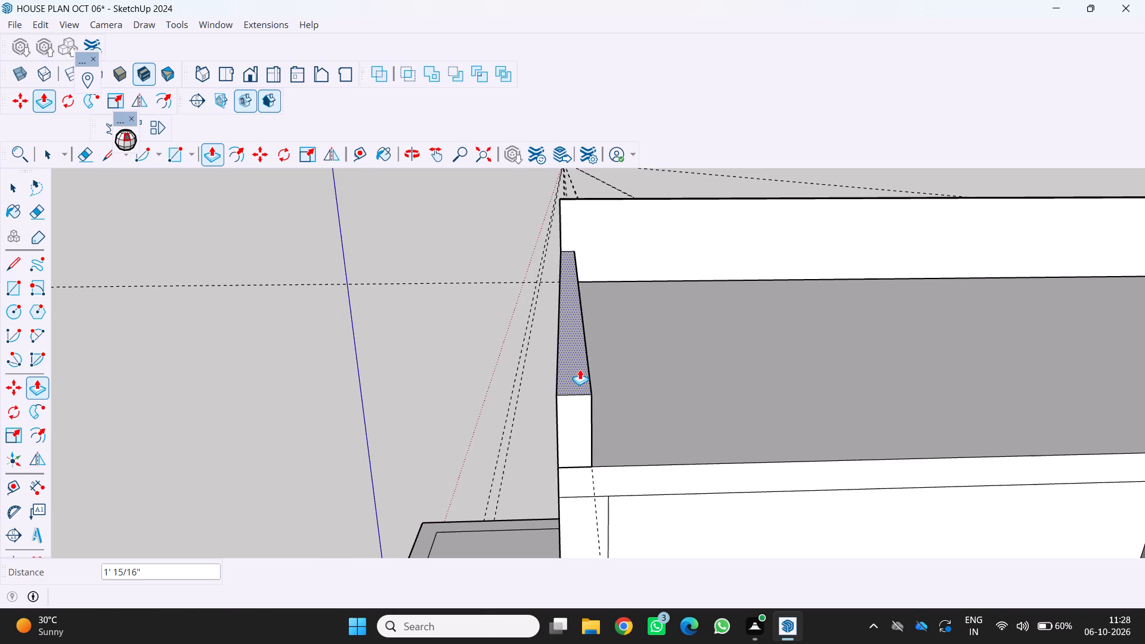
pyautogui.write("3'")
pyautogui.press('Return')
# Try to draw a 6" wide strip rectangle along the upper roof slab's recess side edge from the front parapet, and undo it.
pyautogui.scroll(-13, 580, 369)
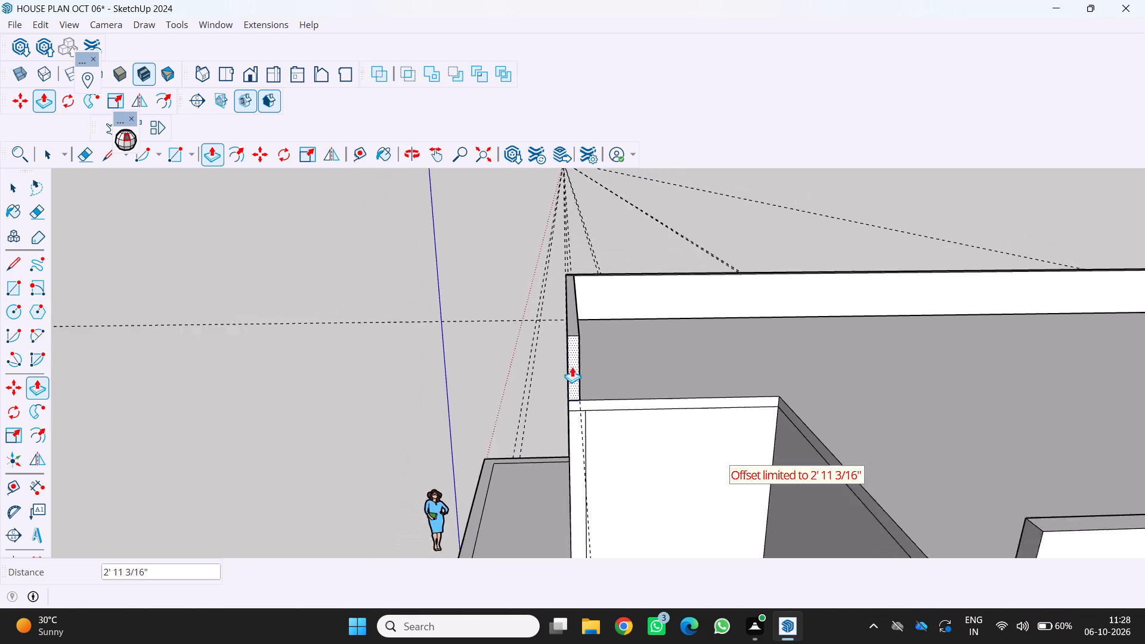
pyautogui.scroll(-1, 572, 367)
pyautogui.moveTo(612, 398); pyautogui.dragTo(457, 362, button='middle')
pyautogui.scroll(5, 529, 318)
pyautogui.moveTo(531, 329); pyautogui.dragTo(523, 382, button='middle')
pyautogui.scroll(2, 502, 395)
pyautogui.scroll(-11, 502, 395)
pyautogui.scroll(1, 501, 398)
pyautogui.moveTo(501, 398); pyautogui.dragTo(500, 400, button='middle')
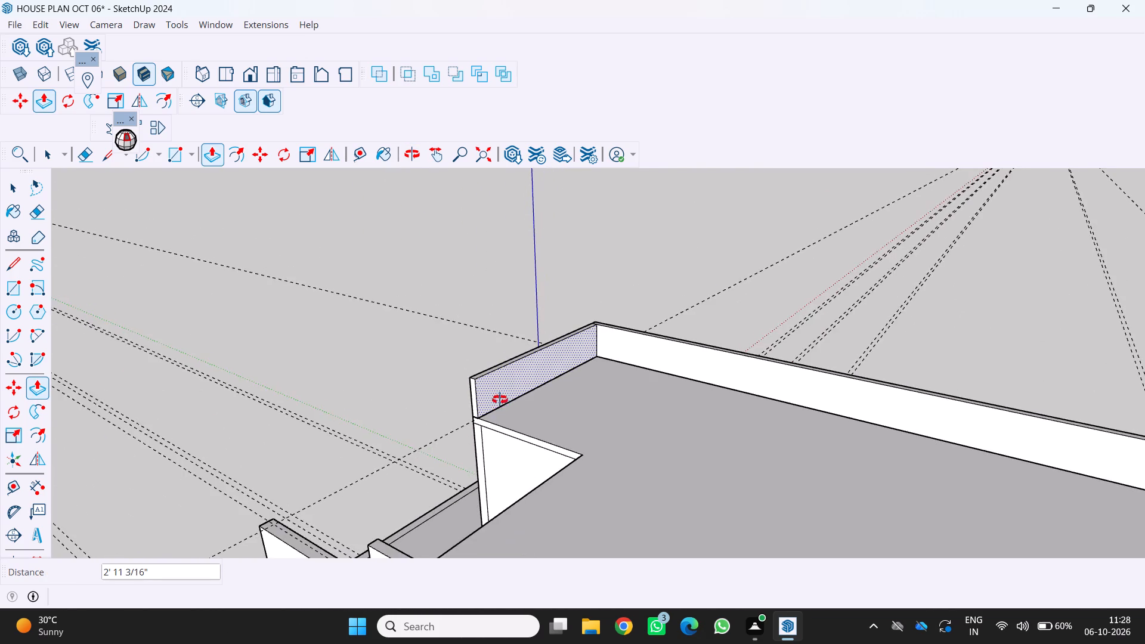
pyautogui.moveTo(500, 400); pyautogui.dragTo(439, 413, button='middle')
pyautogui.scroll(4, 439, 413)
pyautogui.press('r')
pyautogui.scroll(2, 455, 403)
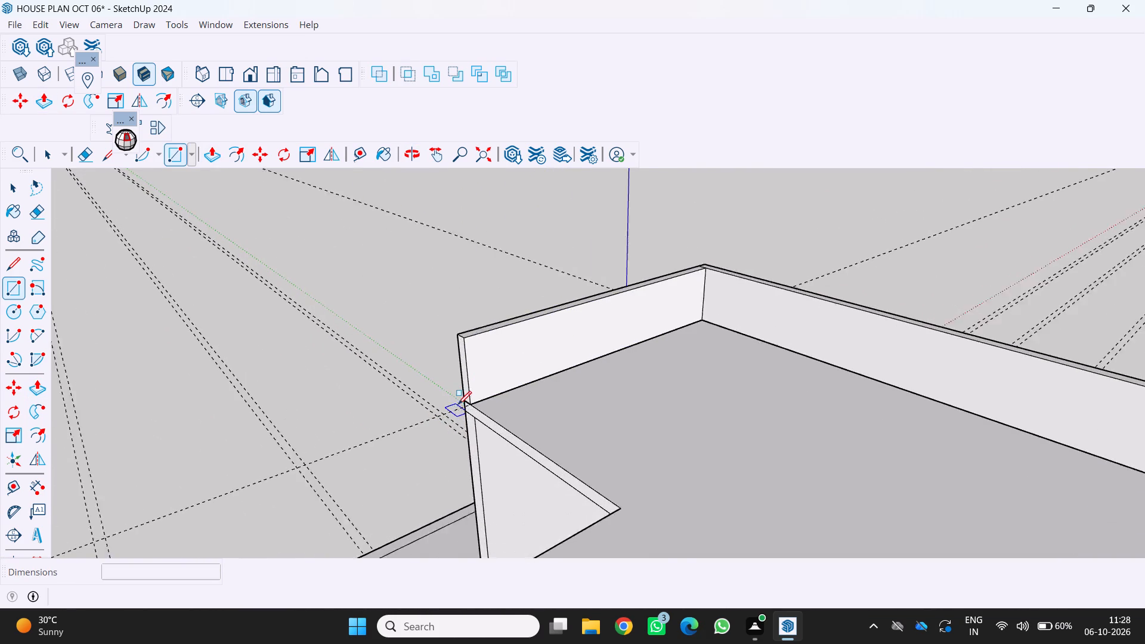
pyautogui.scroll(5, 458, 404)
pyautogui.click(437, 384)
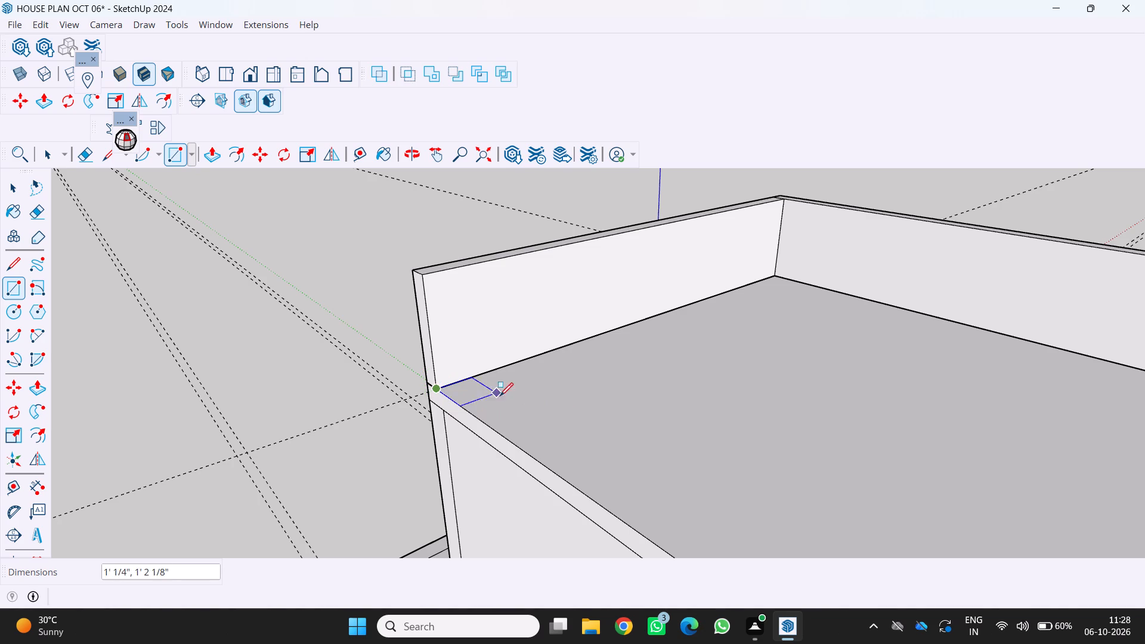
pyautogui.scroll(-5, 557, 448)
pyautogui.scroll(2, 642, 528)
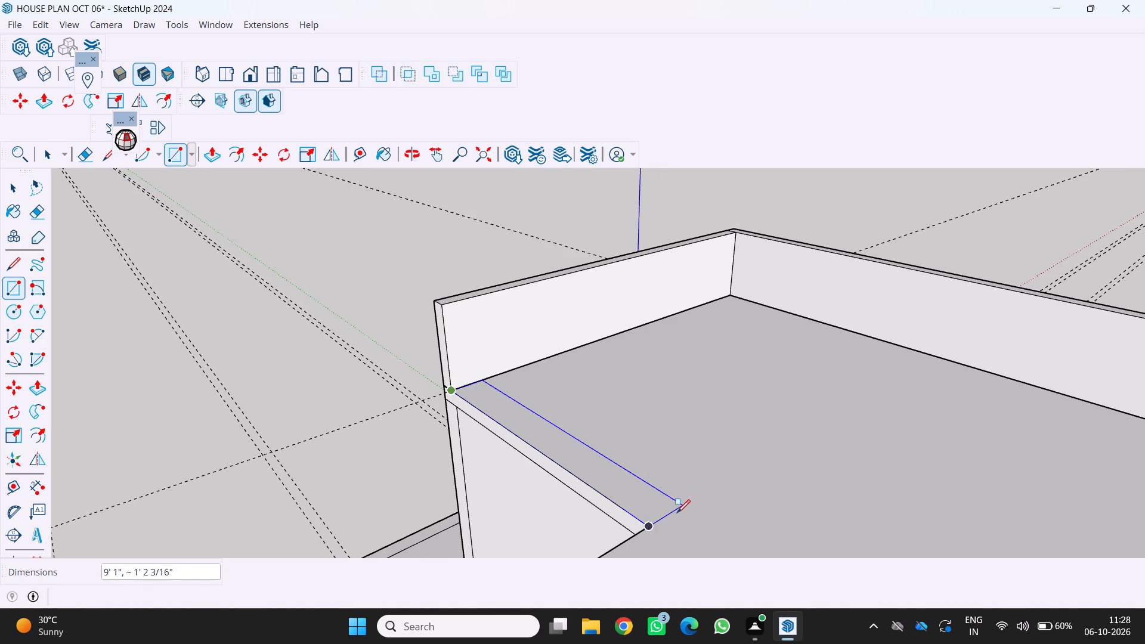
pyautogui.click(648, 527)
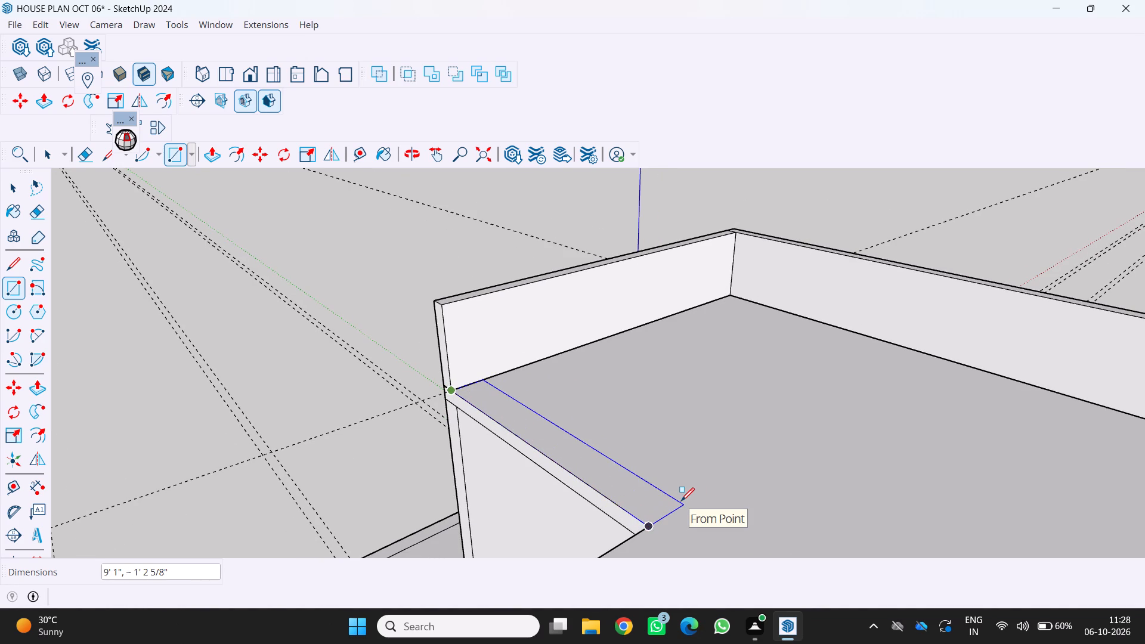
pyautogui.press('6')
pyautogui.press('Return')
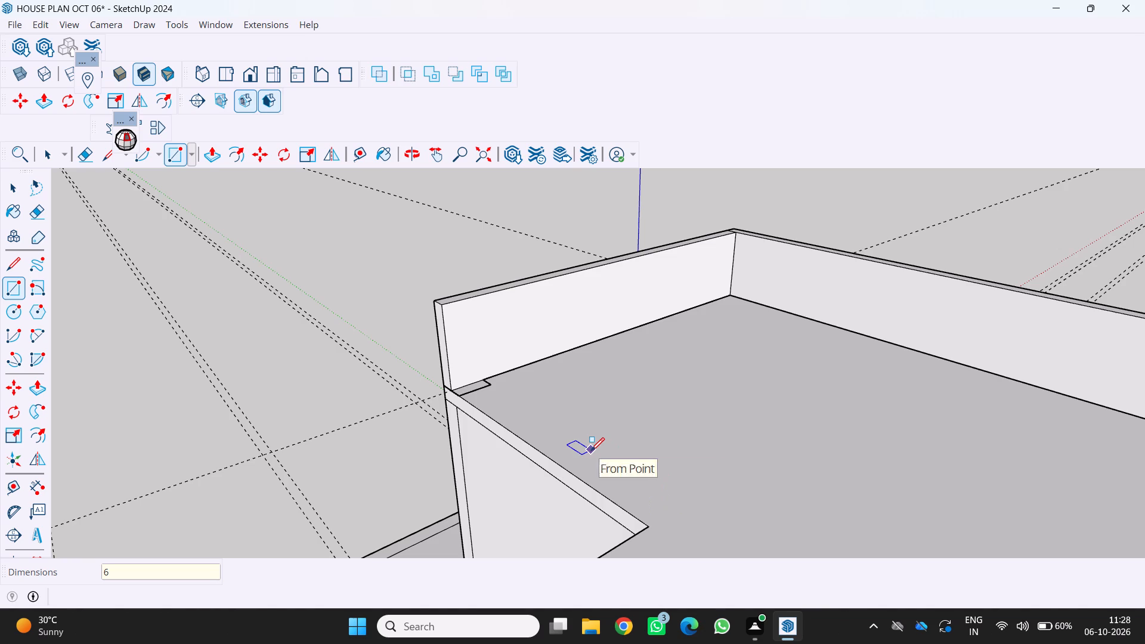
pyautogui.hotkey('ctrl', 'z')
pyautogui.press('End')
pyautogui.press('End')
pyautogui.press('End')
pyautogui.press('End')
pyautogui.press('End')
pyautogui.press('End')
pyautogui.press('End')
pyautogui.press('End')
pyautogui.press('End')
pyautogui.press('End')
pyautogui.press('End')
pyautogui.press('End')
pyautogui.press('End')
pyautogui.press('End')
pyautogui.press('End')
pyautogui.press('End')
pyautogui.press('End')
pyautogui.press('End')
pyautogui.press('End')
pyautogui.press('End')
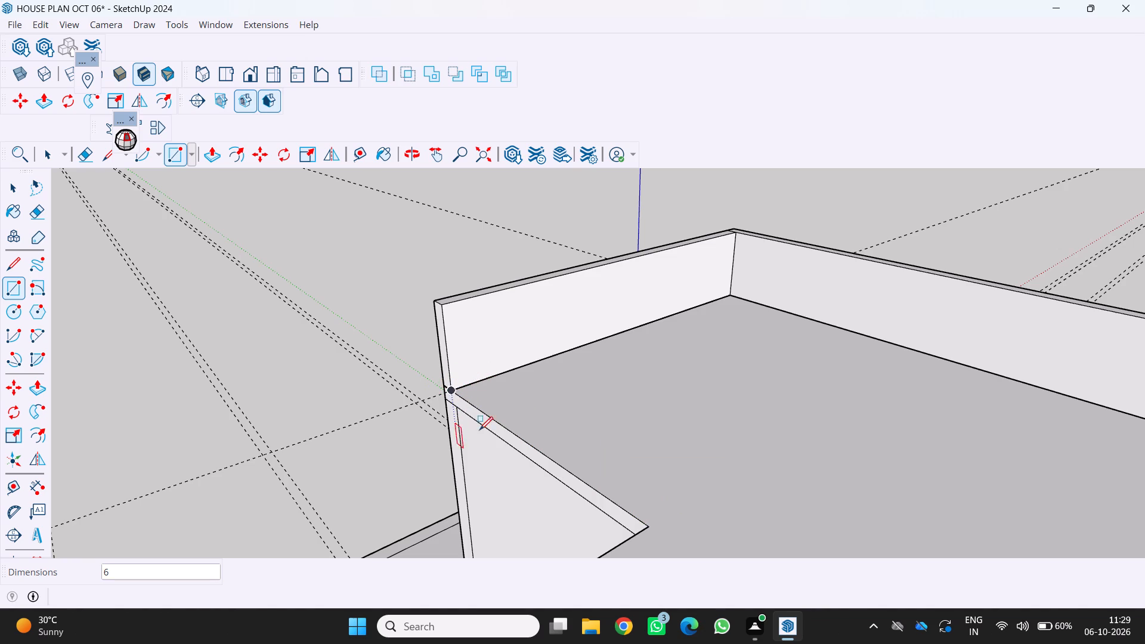
# Place a guide line on the upper roof slab, parallel to the recess side edge and 6" inward.
pyautogui.press('t')
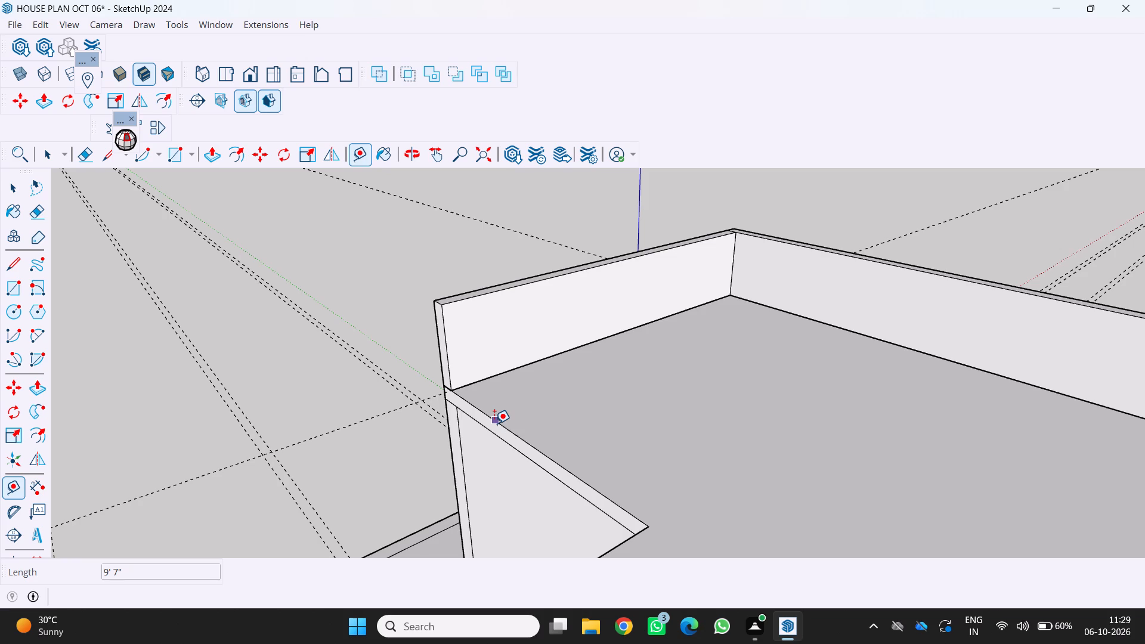
pyautogui.click(494, 423)
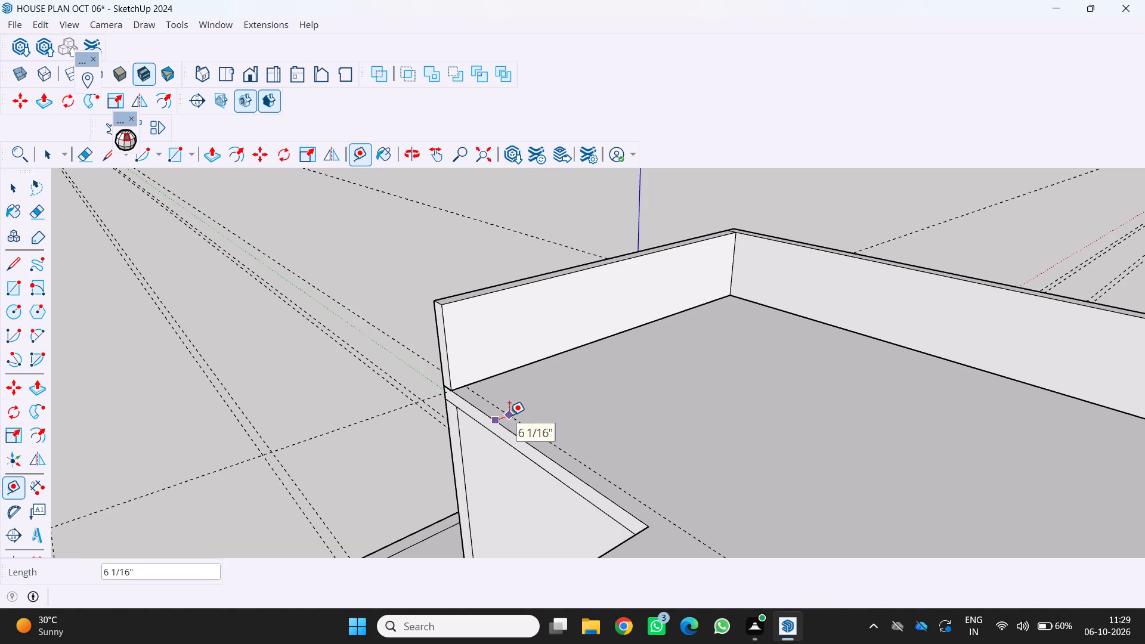
pyautogui.press('6')
pyautogui.press('Return')
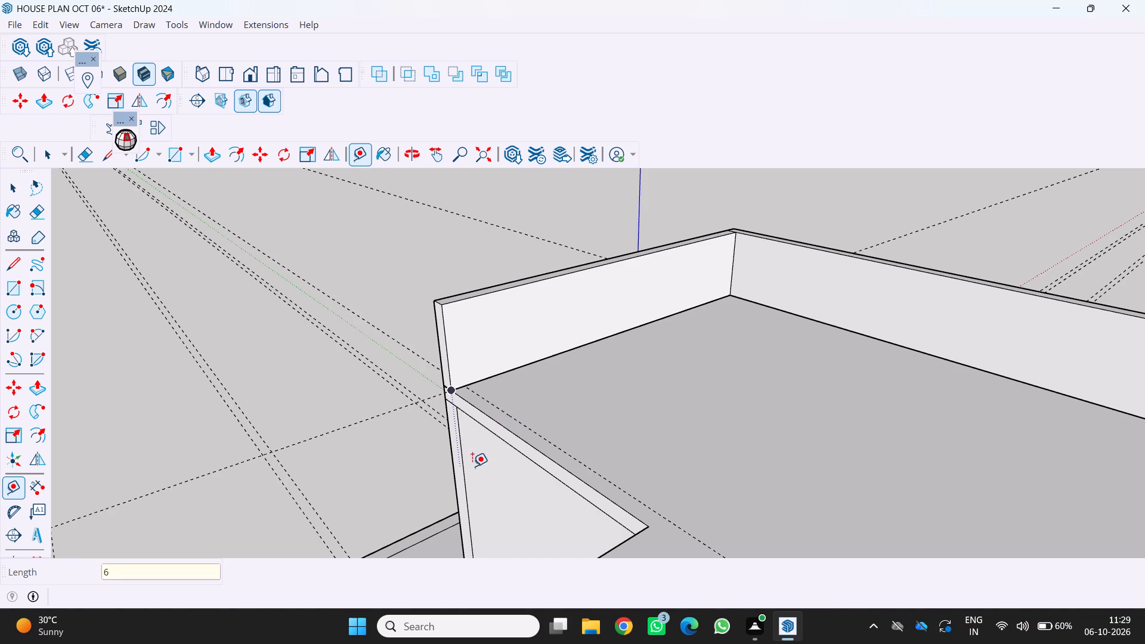
# Draw a 6" by 9' 1" strip rectangle along the recess side edge, from the front parapet to the recess's inner corner.
pyautogui.press('r')
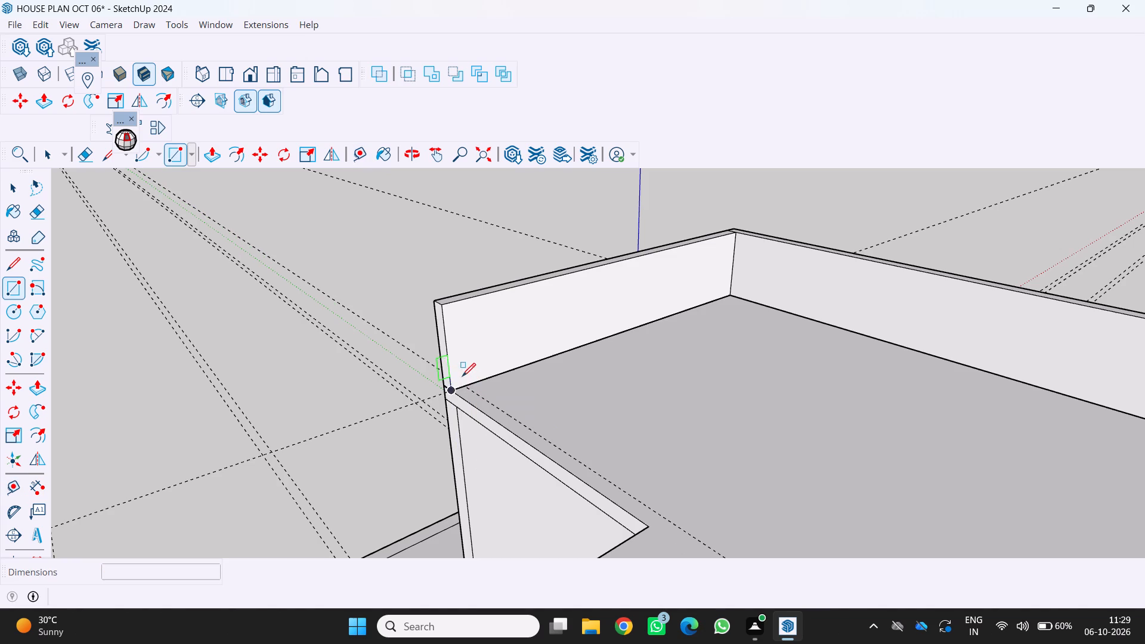
pyautogui.click(466, 387)
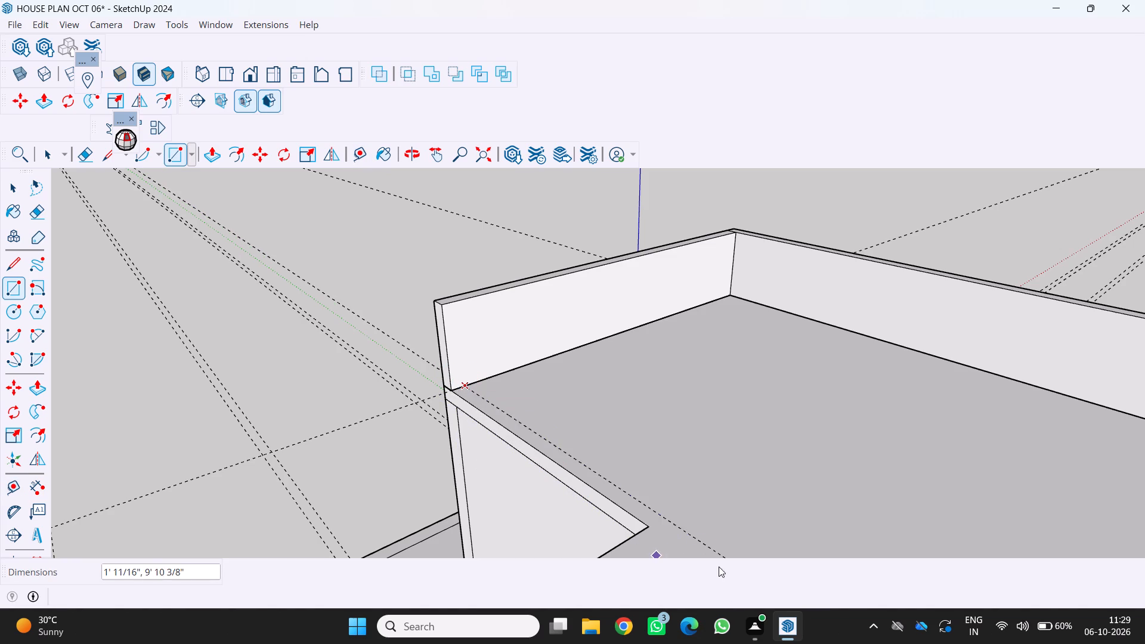
pyautogui.click(651, 525)
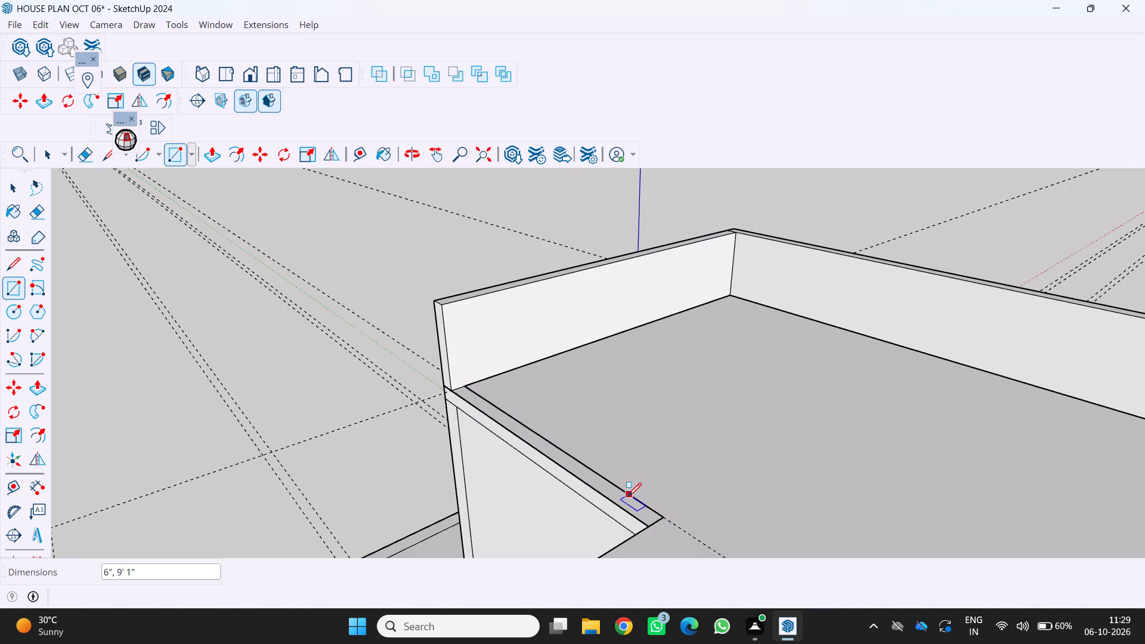
# Push/pull the recess side strip on the upper roof slab upward by 3'.
pyautogui.press('p')
pyautogui.scroll(7, 620, 486)
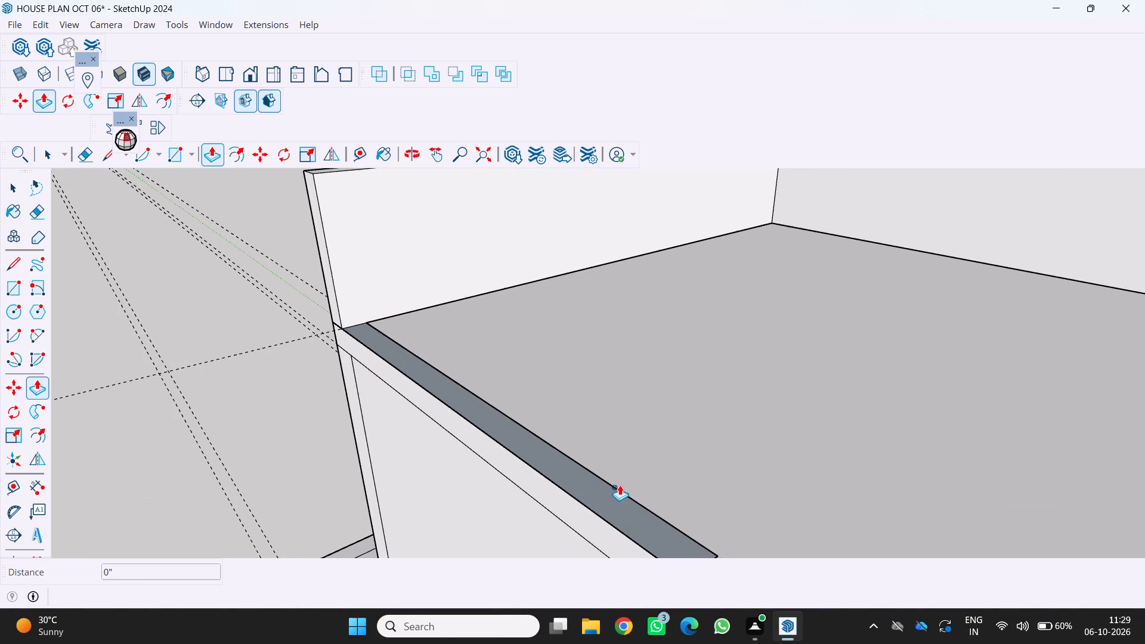
pyautogui.click(604, 491)
pyautogui.scroll(-9, 612, 424)
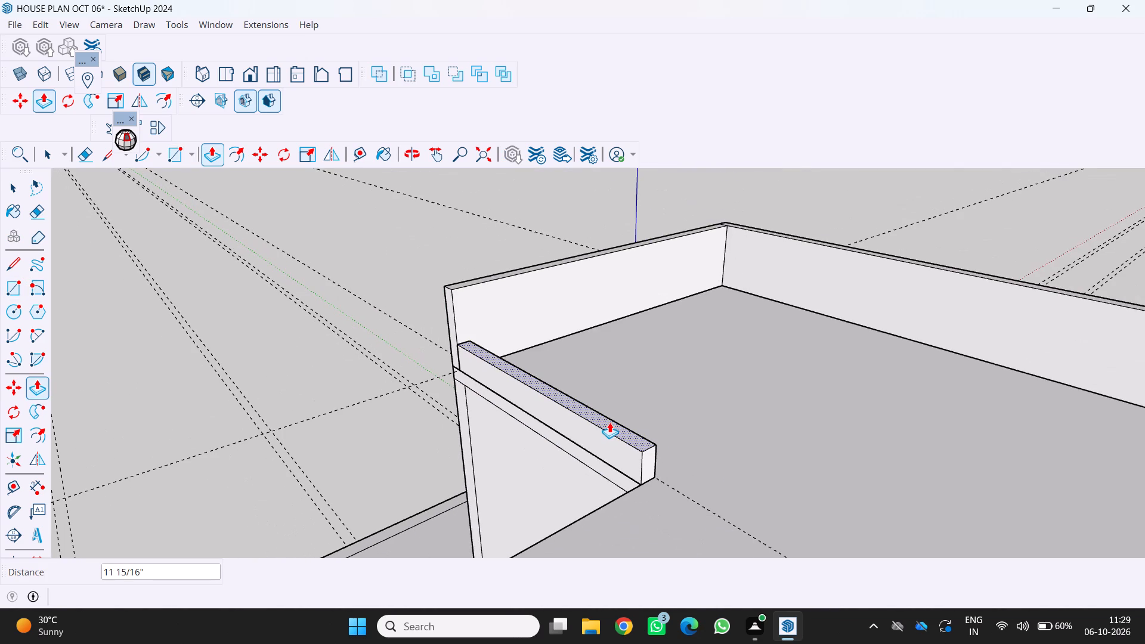
pyautogui.write("3'")
pyautogui.press('Return')
# Examine the upper roof parapets around the recess and the slab's open edge between the recess side parapet and the opposite wall.
pyautogui.scroll(-3, 609, 422)
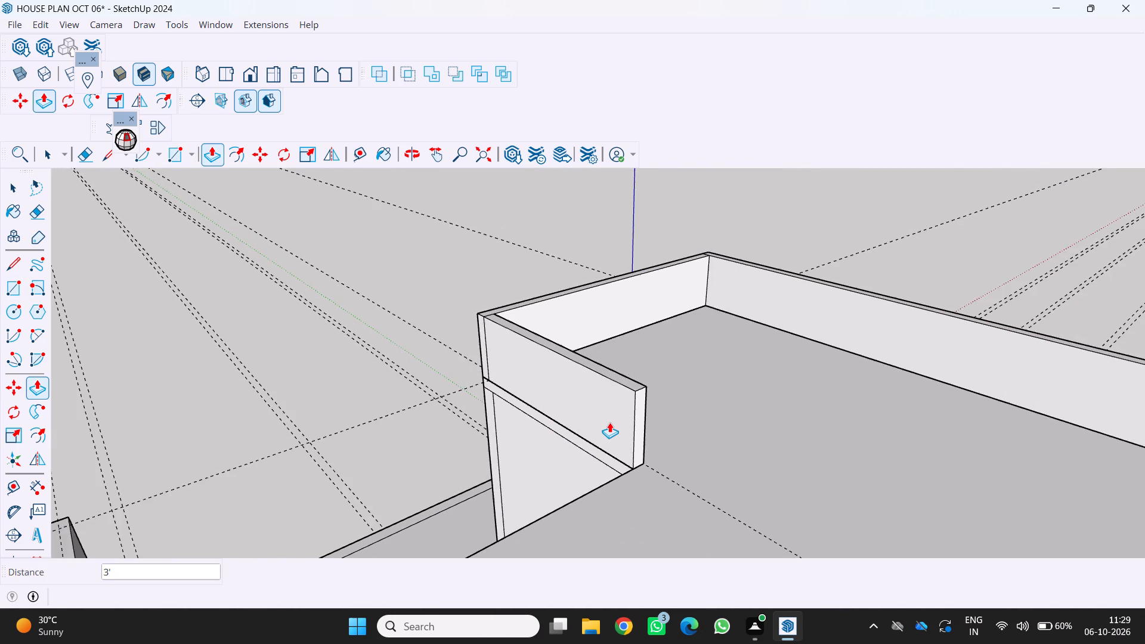
pyautogui.scroll(-6, 609, 422)
pyautogui.moveTo(596, 431); pyautogui.dragTo(731, 432, button='middle')
pyautogui.moveTo(734, 431); pyautogui.dragTo(785, 413, button='middle')
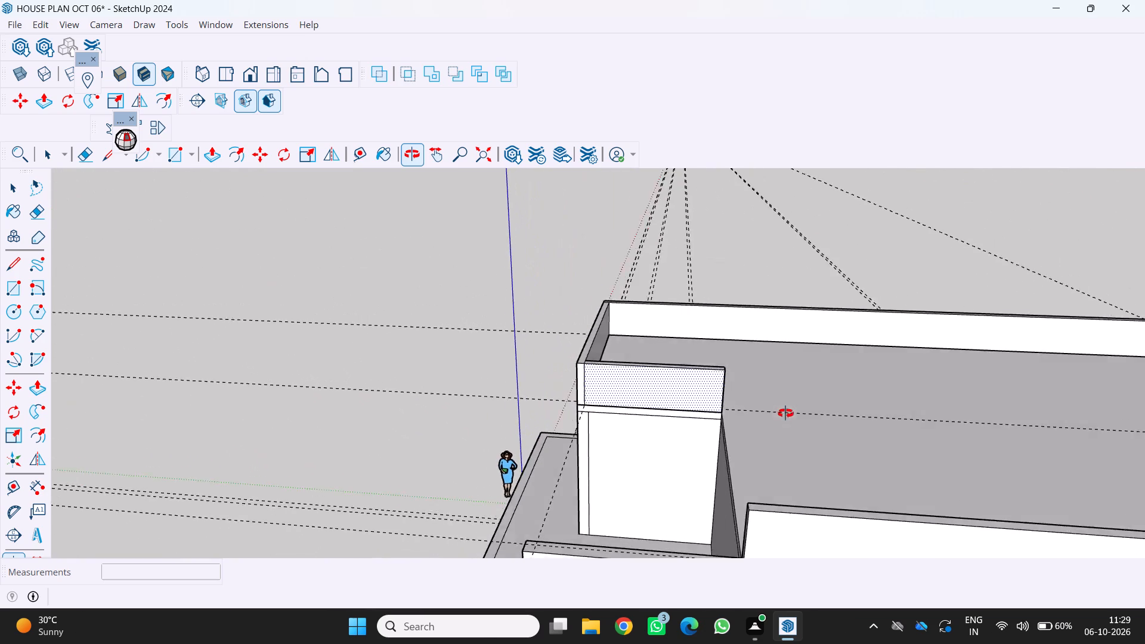
pyautogui.moveTo(785, 413); pyautogui.dragTo(787, 413, button='middle')
pyautogui.middleClick(787, 413)
pyautogui.scroll(5, 762, 405)
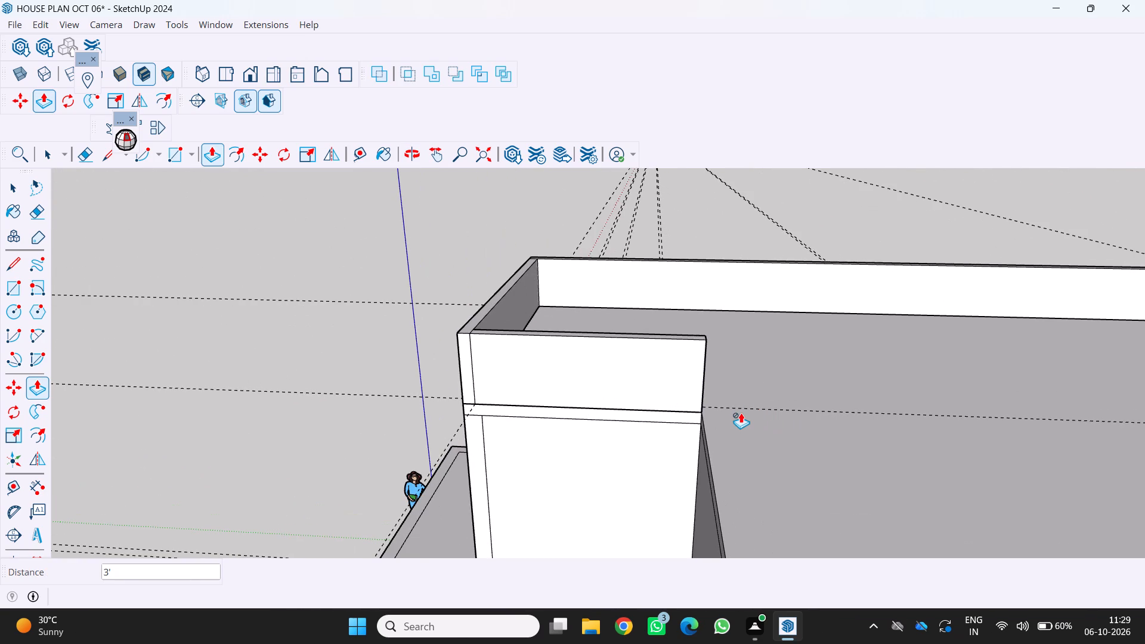
pyautogui.scroll(-8, 735, 404)
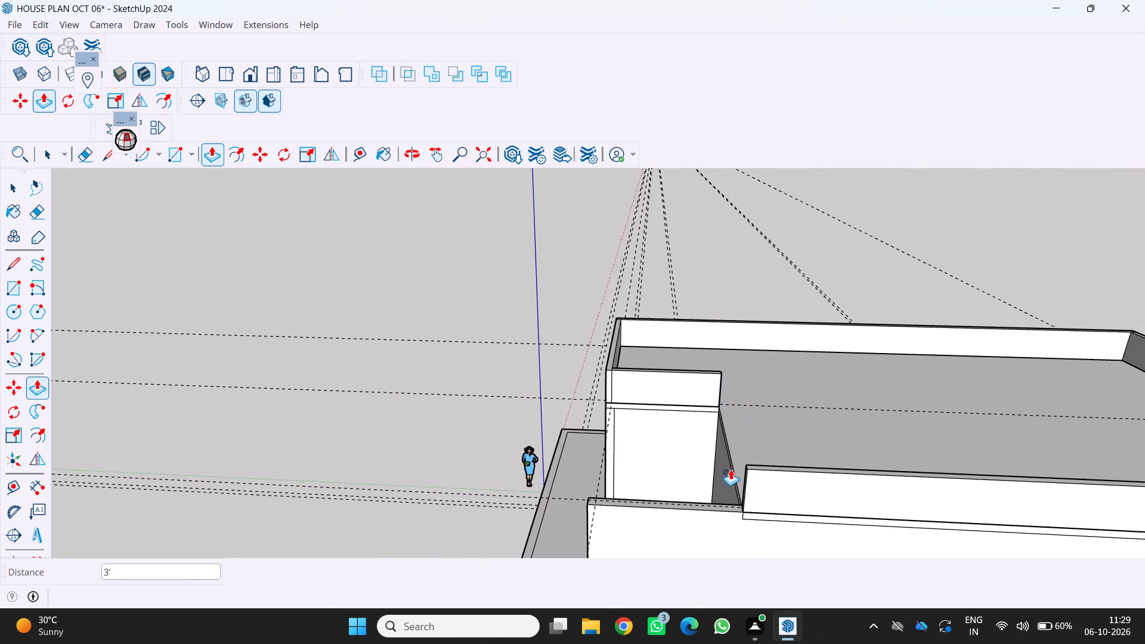
pyautogui.moveTo(741, 473); pyautogui.dragTo(923, 464, button='middle')
pyautogui.scroll(1, 923, 465)
pyautogui.middleClick(923, 463)
pyautogui.scroll(2, 822, 373)
pyautogui.moveTo(826, 376); pyautogui.dragTo(939, 357, button='middle')
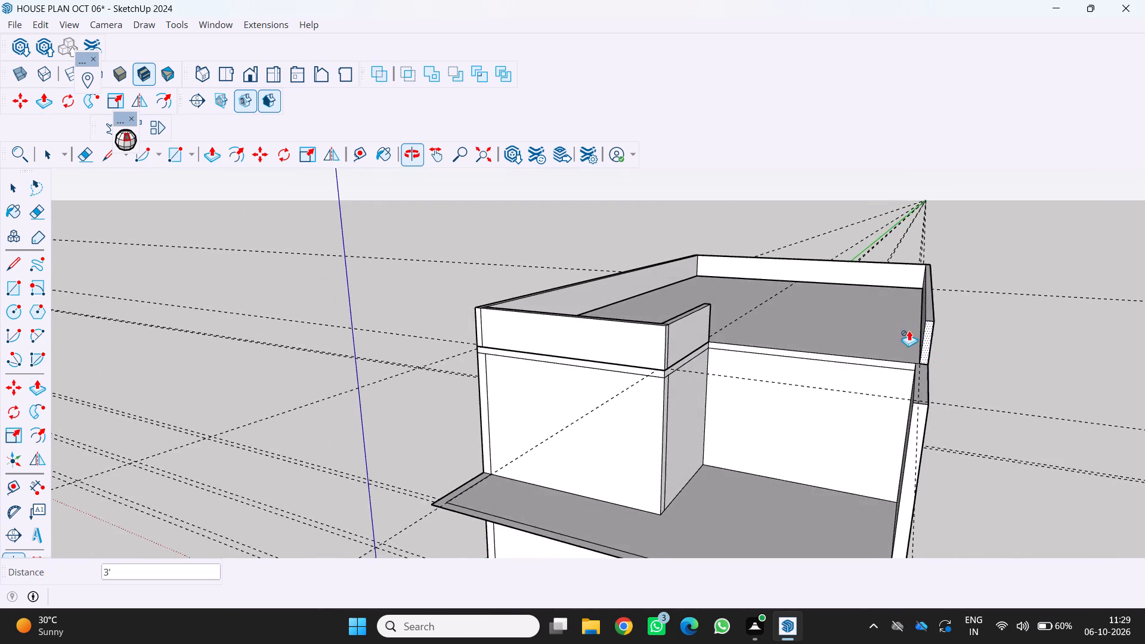
pyautogui.scroll(2, 891, 323)
pyautogui.scroll(-3, 887, 320)
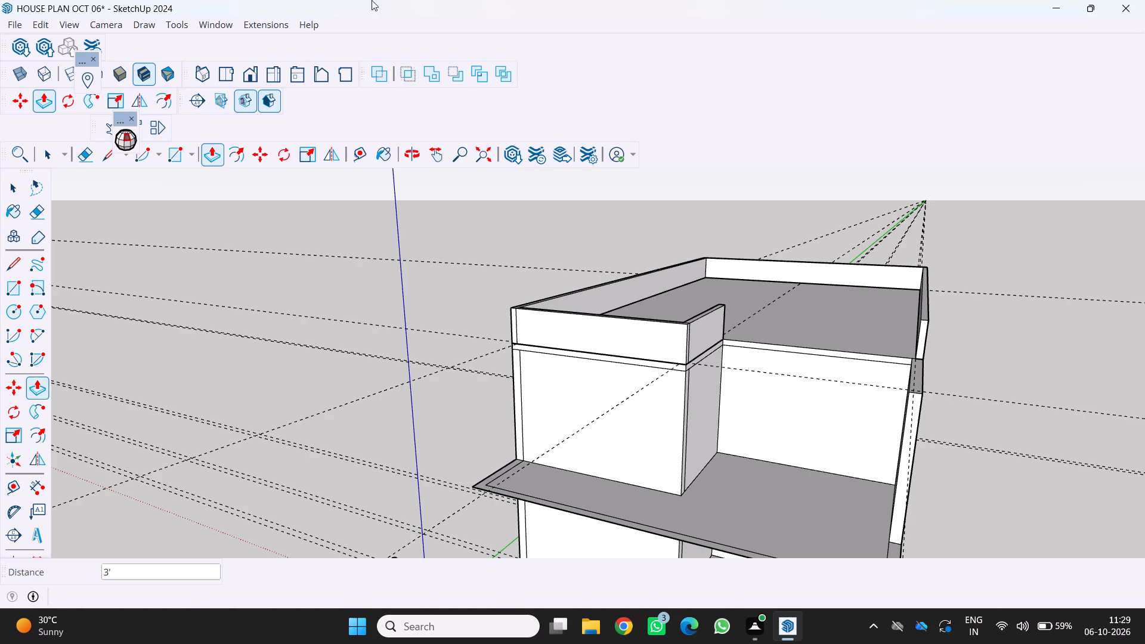
pyautogui.moveTo(362, 226); pyautogui.dragTo(313, 643)
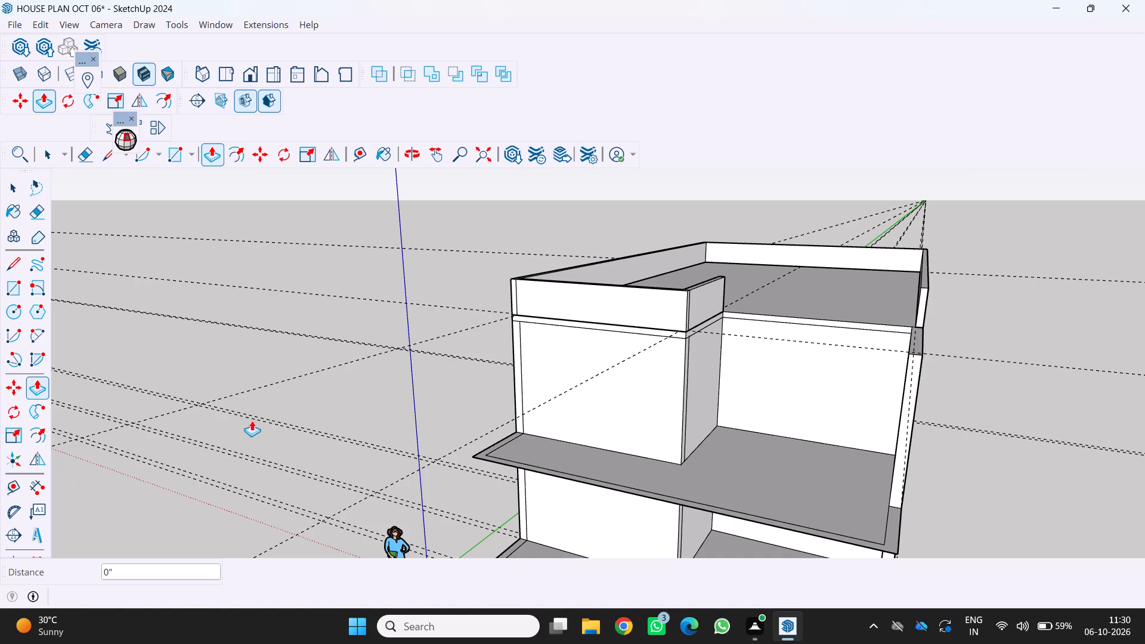
pyautogui.scroll(5, 690, 356)
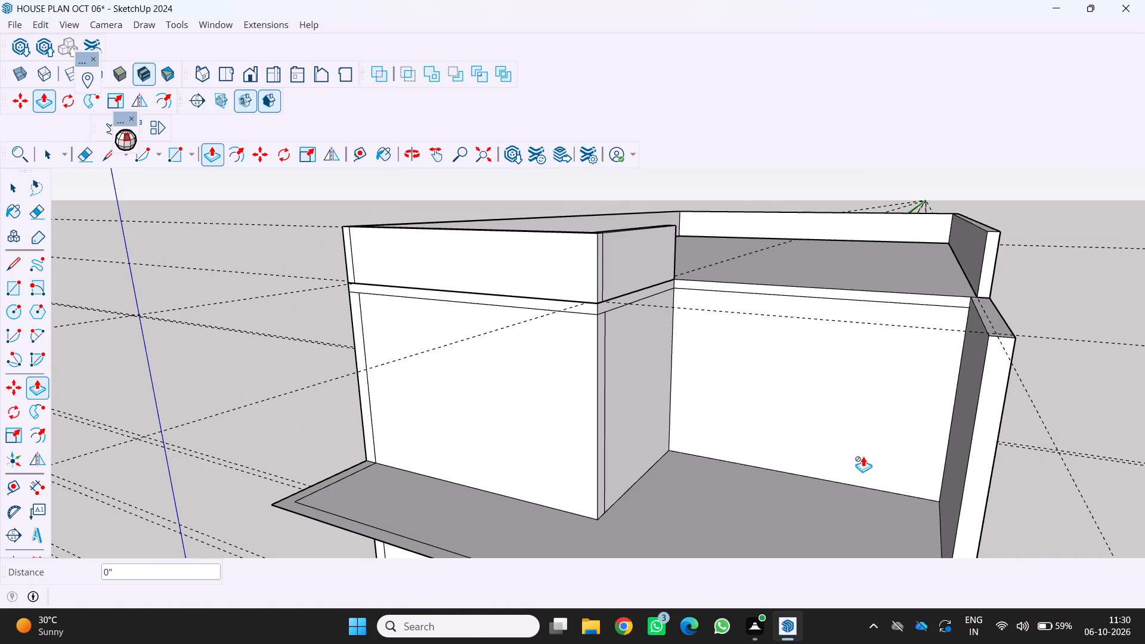
pyautogui.scroll(2, 938, 369)
pyautogui.moveTo(929, 359); pyautogui.dragTo(964, 415, button='middle')
pyautogui.scroll(4, 947, 318)
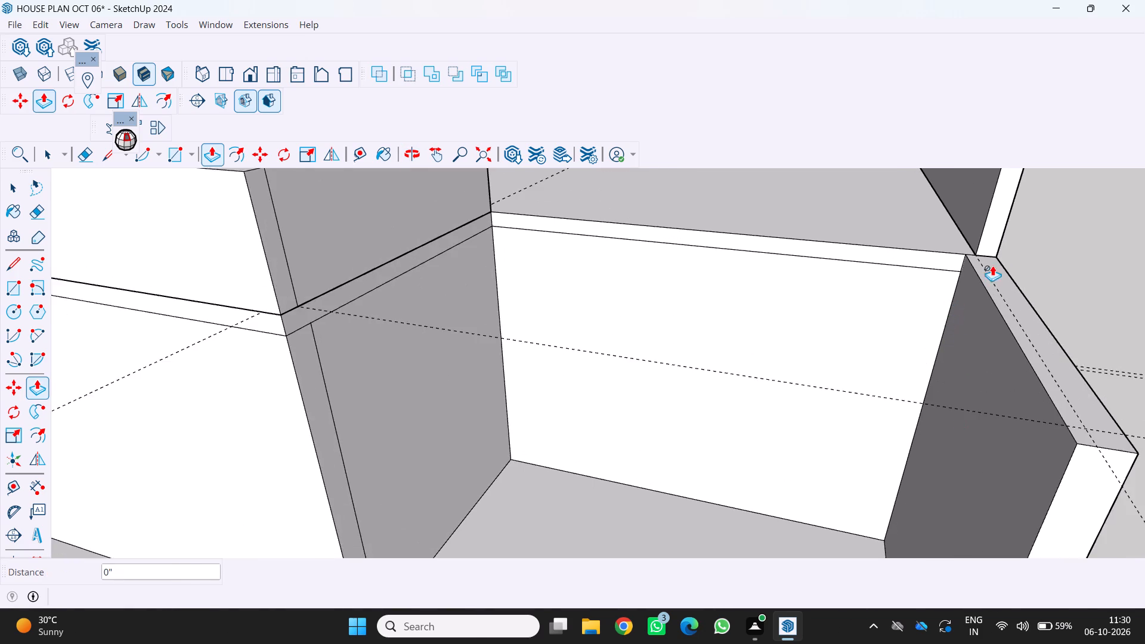
pyautogui.scroll(2, 992, 265)
pyautogui.moveTo(963, 241); pyautogui.dragTo(1000, 307, button='middle')
pyautogui.scroll(-10, 960, 283)
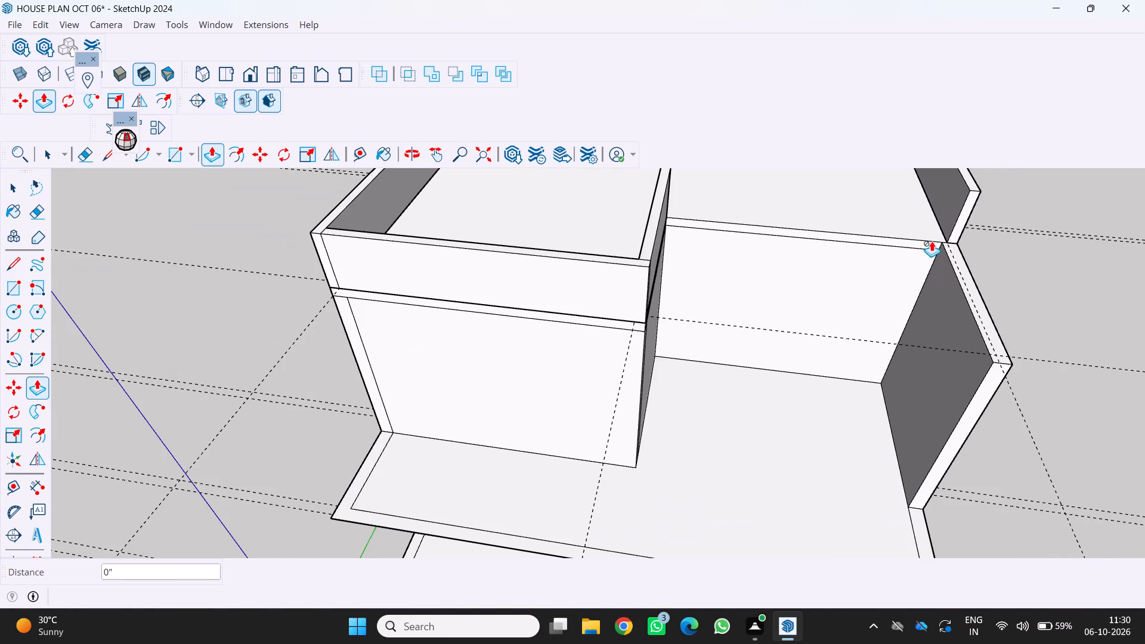
pyautogui.scroll(1, 943, 204)
pyautogui.moveTo(944, 203); pyautogui.dragTo(968, 205, button='middle')
pyautogui.middleClick(968, 205)
pyautogui.scroll(2, 880, 209)
pyautogui.moveTo(845, 210); pyautogui.dragTo(657, 287, button='middle')
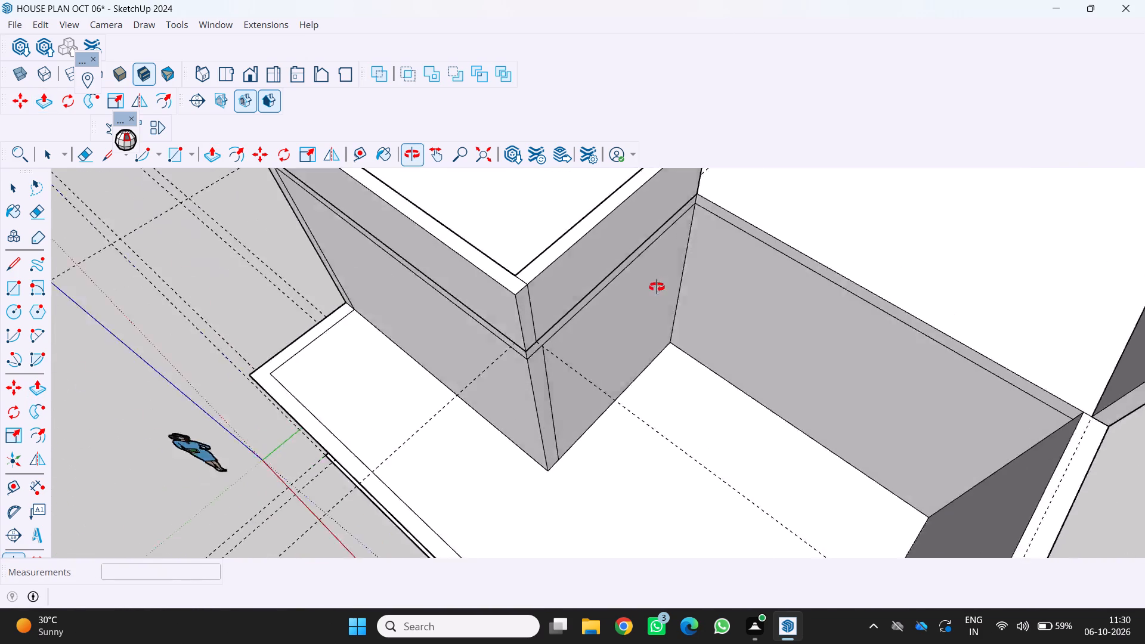
pyautogui.moveTo(657, 287); pyautogui.dragTo(656, 287, button='middle')
pyautogui.scroll(2, 698, 233)
pyautogui.scroll(-2, 735, 181)
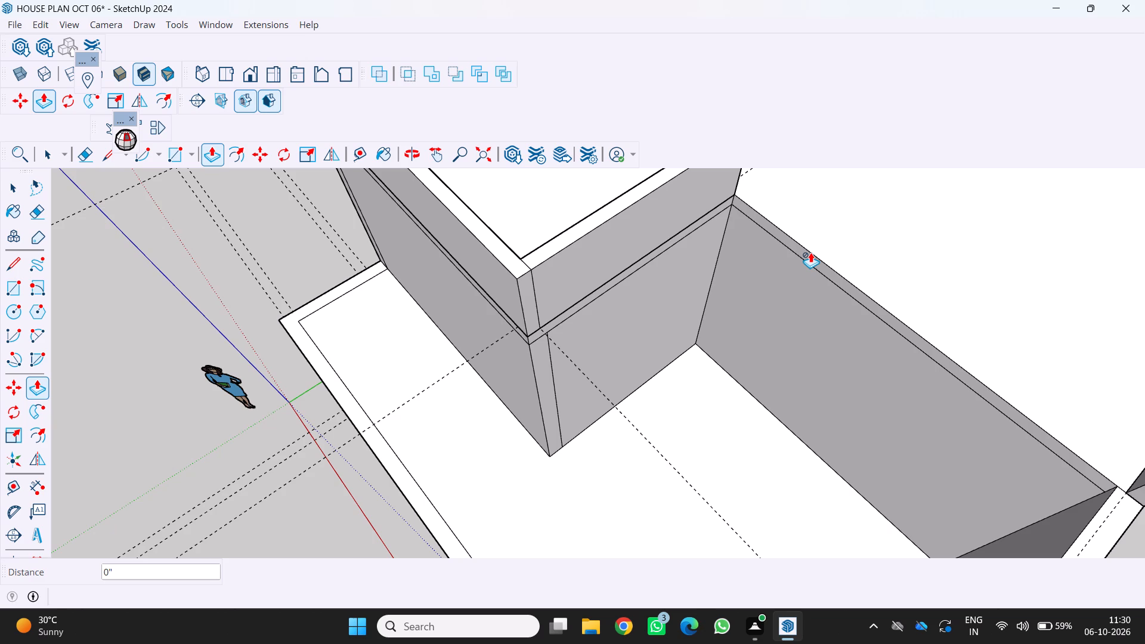
pyautogui.scroll(-6, 806, 241)
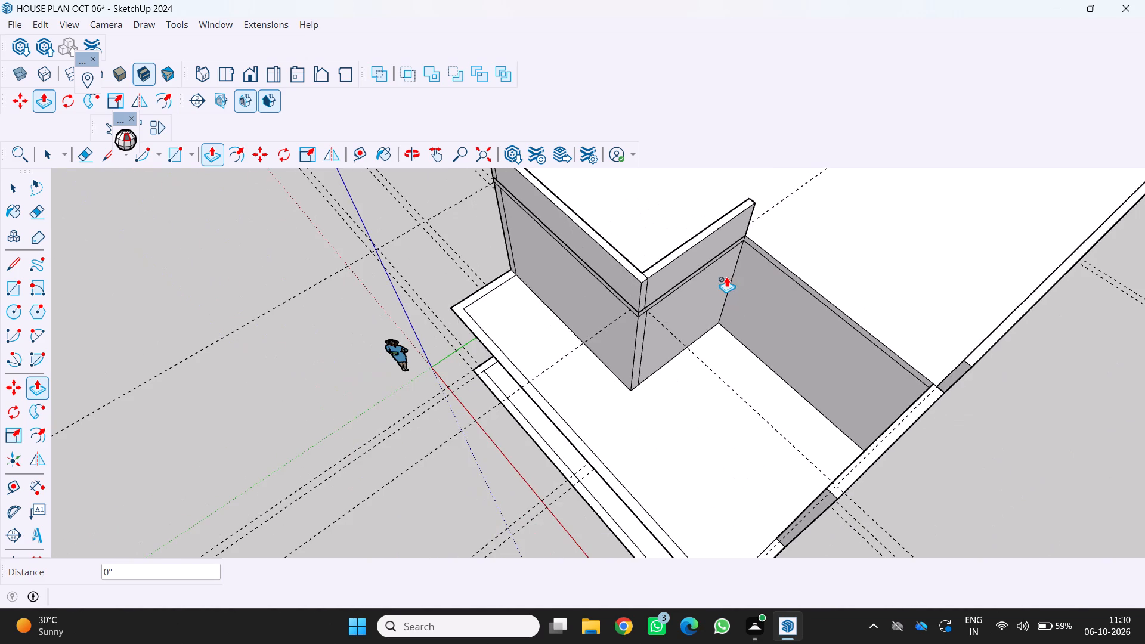
pyautogui.moveTo(726, 277); pyautogui.dragTo(775, 273, button='middle')
pyautogui.moveTo(813, 252); pyautogui.dragTo(830, 244, button='middle')
pyautogui.moveTo(853, 231); pyautogui.dragTo(865, 208, button='middle')
pyautogui.scroll(-4, 738, 250)
pyautogui.scroll(1, 736, 252)
pyautogui.moveTo(736, 252); pyautogui.dragTo(942, 156, button='middle')
pyautogui.scroll(3, 729, 228)
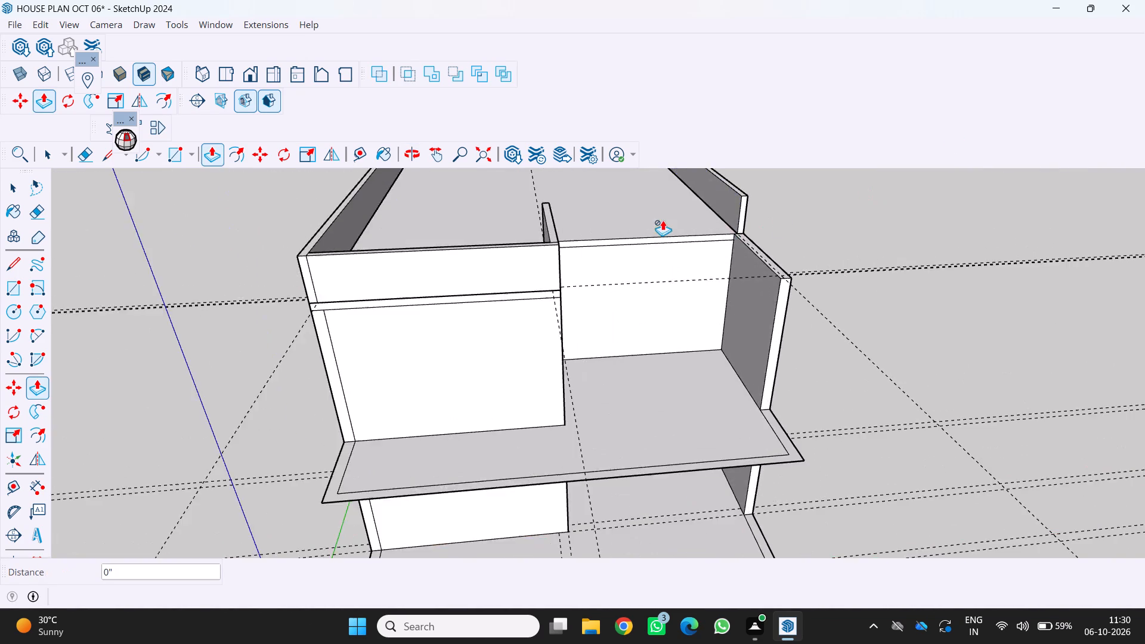
pyautogui.scroll(2, 663, 220)
pyautogui.moveTo(632, 214); pyautogui.dragTo(591, 231, button='middle')
pyautogui.scroll(11, 568, 224)
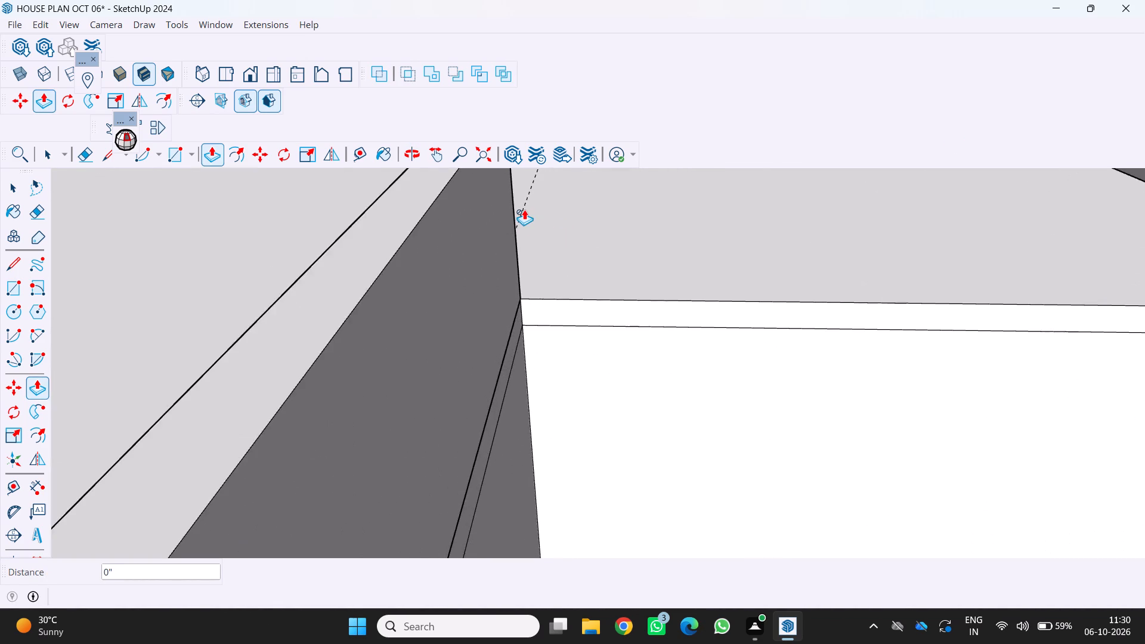
pyautogui.scroll(3, 524, 209)
pyautogui.scroll(3, 497, 271)
pyautogui.scroll(-2, 520, 302)
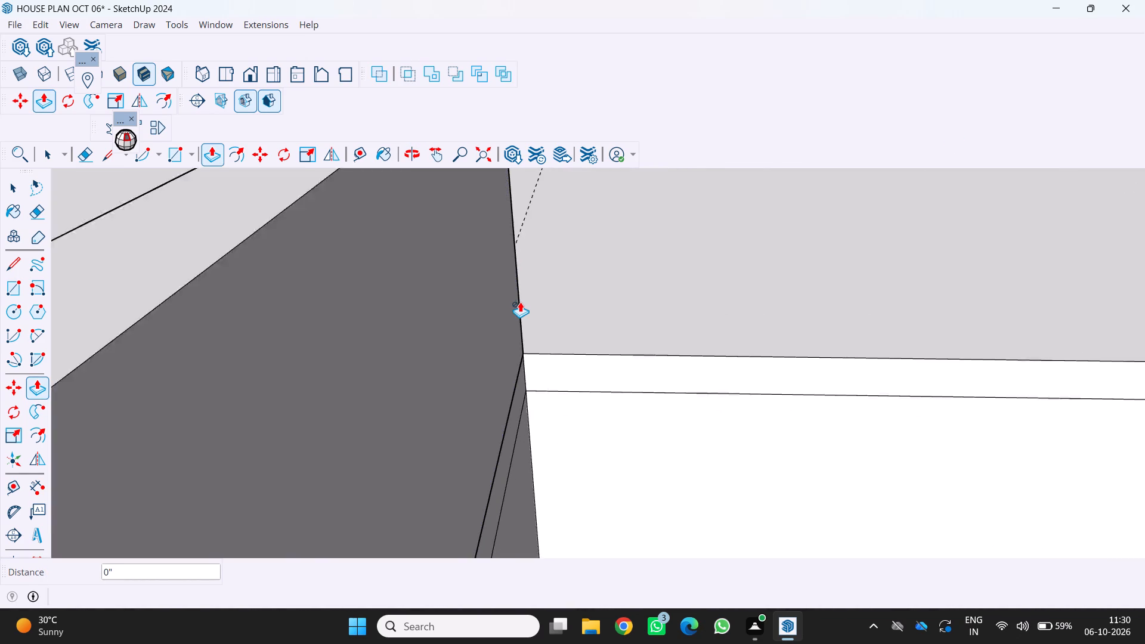
pyautogui.scroll(-12, 520, 302)
pyautogui.scroll(-5, 575, 298)
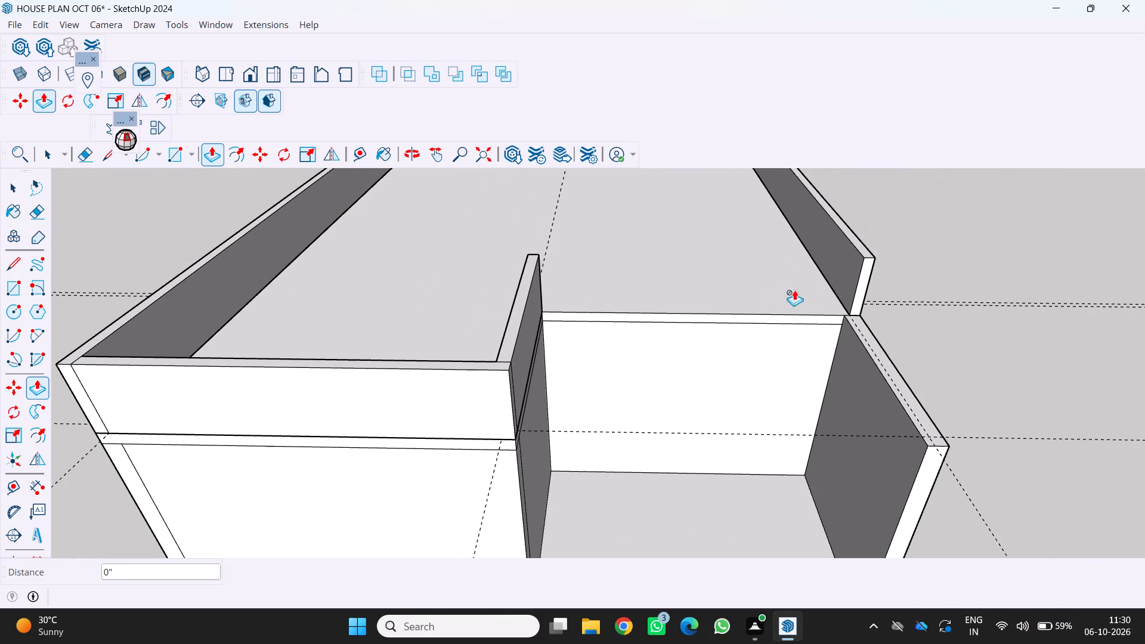
pyautogui.scroll(6, 859, 298)
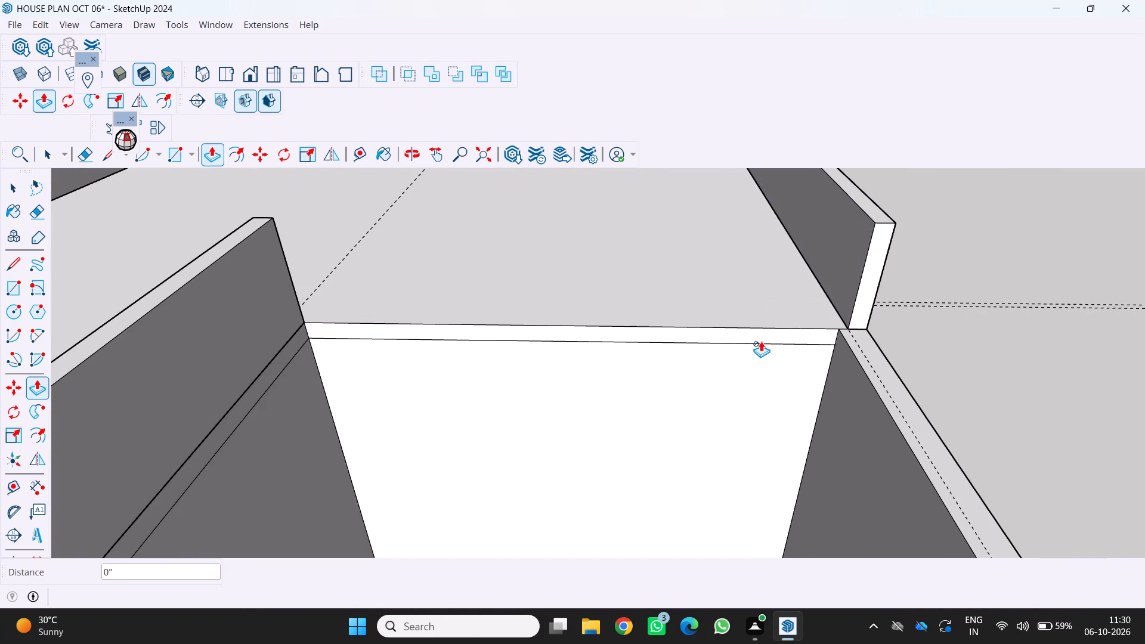
pyautogui.scroll(4, 838, 252)
pyautogui.press('Escape')
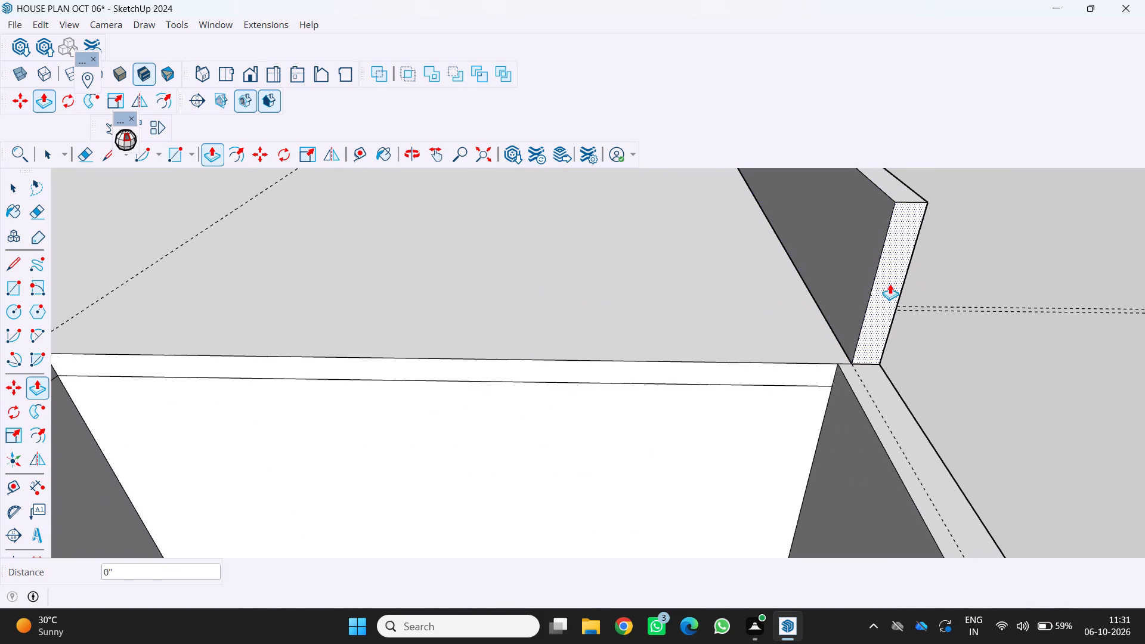
# Copy the vertical inner end edge of the outer wall's parapet 6" inward along its face, beside the upper slab's open edge.
pyautogui.press('space')
pyautogui.press('End')
pyautogui.press('End')
pyautogui.press('End')
pyautogui.press('End')
pyautogui.press('End')
pyautogui.press('End')
pyautogui.press('End')
pyautogui.press('End')
pyautogui.press('End')
pyautogui.press('End')
pyautogui.press('End')
pyautogui.press('End')
pyautogui.press('End')
pyautogui.press('End')
pyautogui.press('End')
pyautogui.press('End')
pyautogui.press('End')
pyautogui.press('End')
pyautogui.press('End')
pyautogui.press('End')
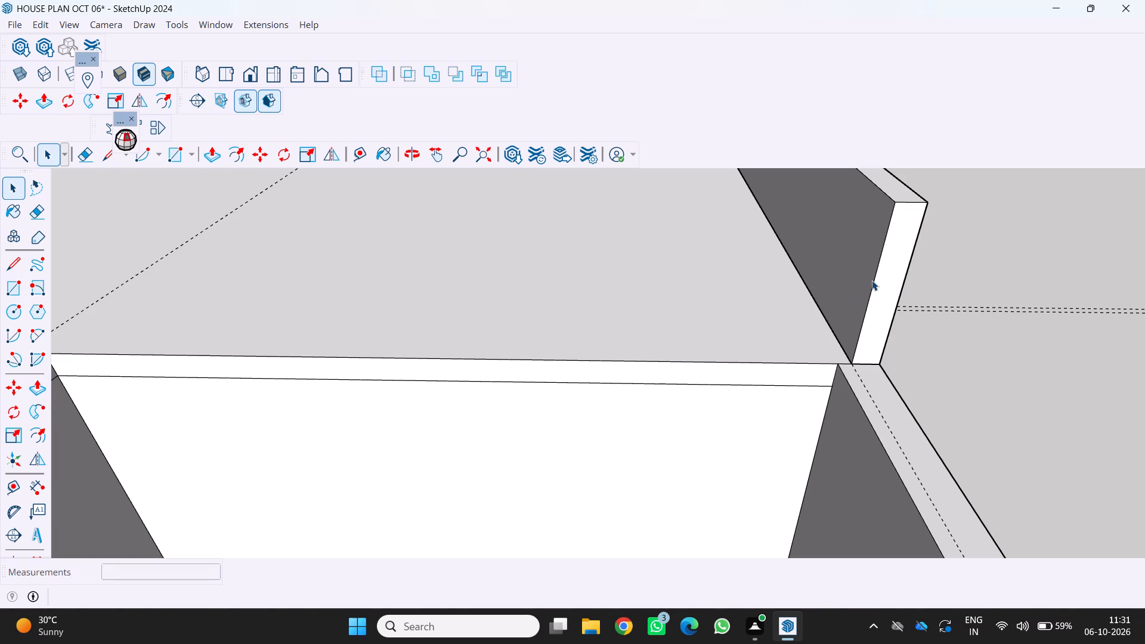
pyautogui.click(872, 280)
pyautogui.press('m')
pyautogui.press('End')
pyautogui.press('End')
pyautogui.press('End')
pyautogui.press('End')
pyautogui.press('End')
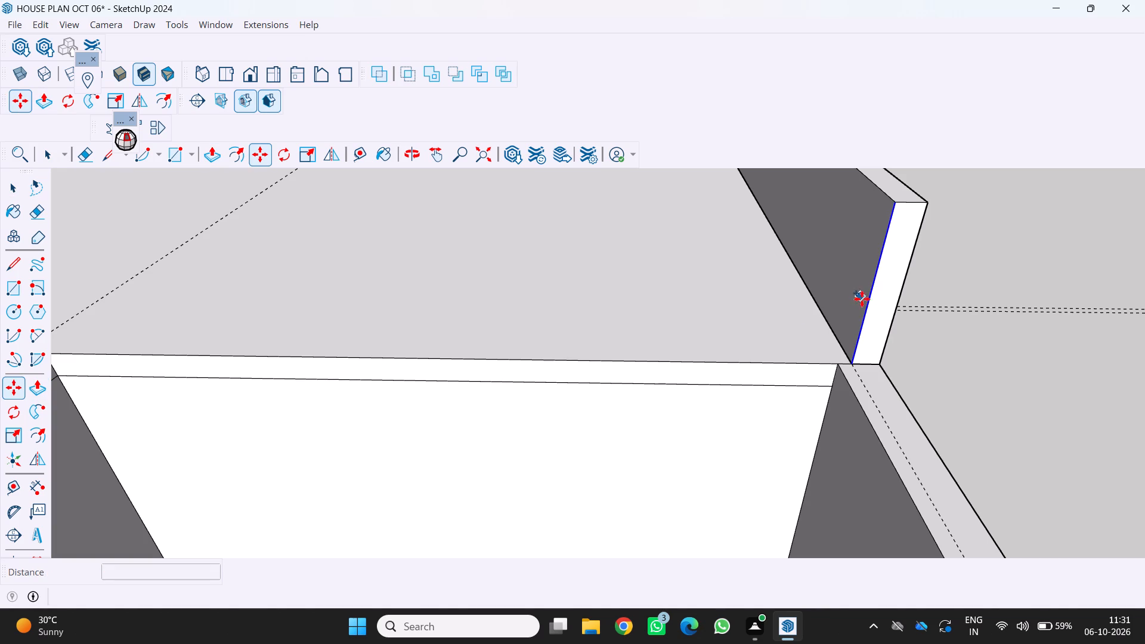
pyautogui.click(868, 300)
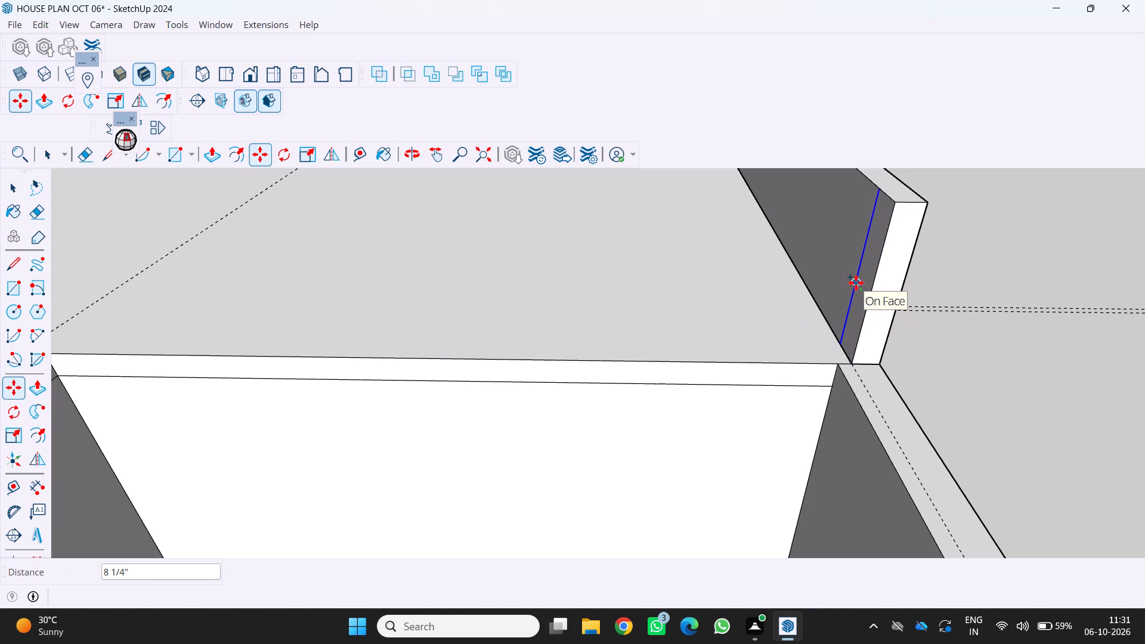
pyautogui.press('6')
pyautogui.press('Return')
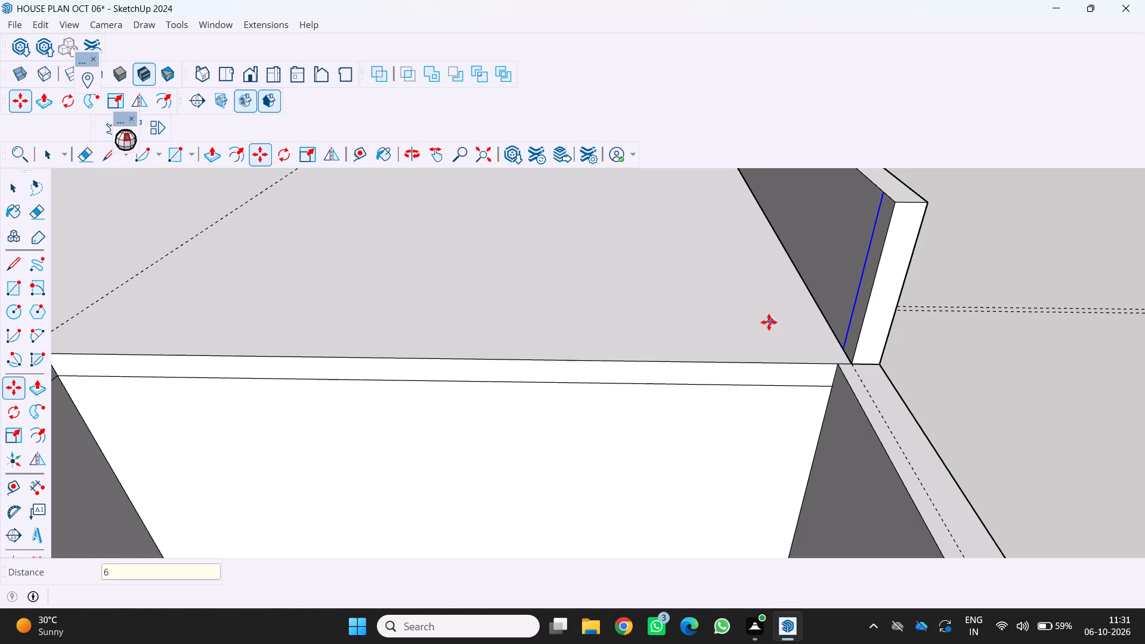
# Draw a circle of about 1 9/16" radius near the top of the 6" band on the parapet's inner face.
pyautogui.scroll(-4, 769, 322)
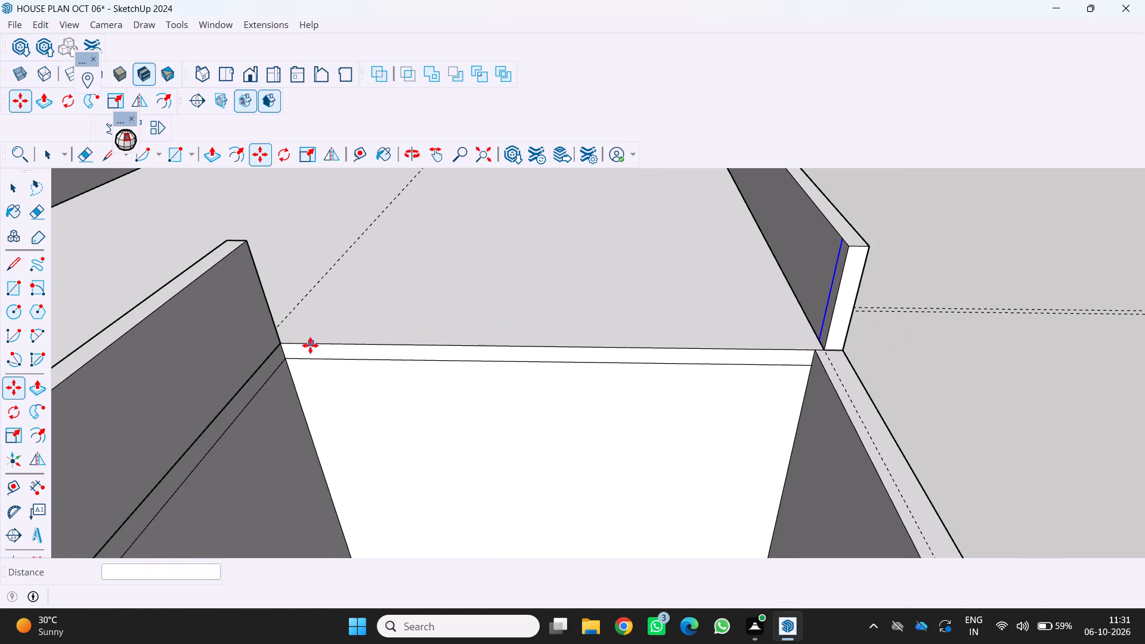
pyautogui.scroll(5, 836, 280)
pyautogui.moveTo(833, 274); pyautogui.dragTo(880, 261, button='middle')
pyautogui.middleClick(880, 261)
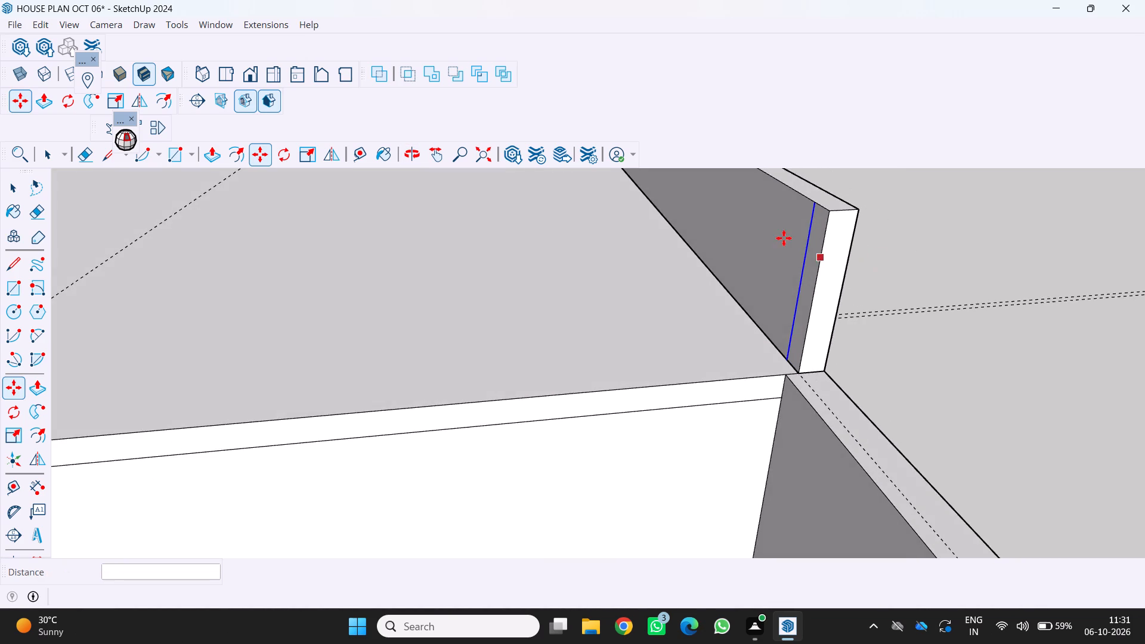
pyautogui.scroll(2, 782, 236)
pyautogui.press('c')
pyautogui.press('End')
pyautogui.press('End')
pyautogui.press('End')
pyautogui.press('End')
pyautogui.press('End')
pyautogui.press('End')
pyautogui.press('End')
pyautogui.press('End')
pyautogui.press('End')
pyautogui.press('End')
pyautogui.press('End')
pyautogui.press('End')
pyautogui.press('End')
pyautogui.press('End')
pyautogui.press('End')
pyautogui.press('End')
pyautogui.press('End')
pyautogui.press('End')
pyautogui.press('End')
pyautogui.press('End')
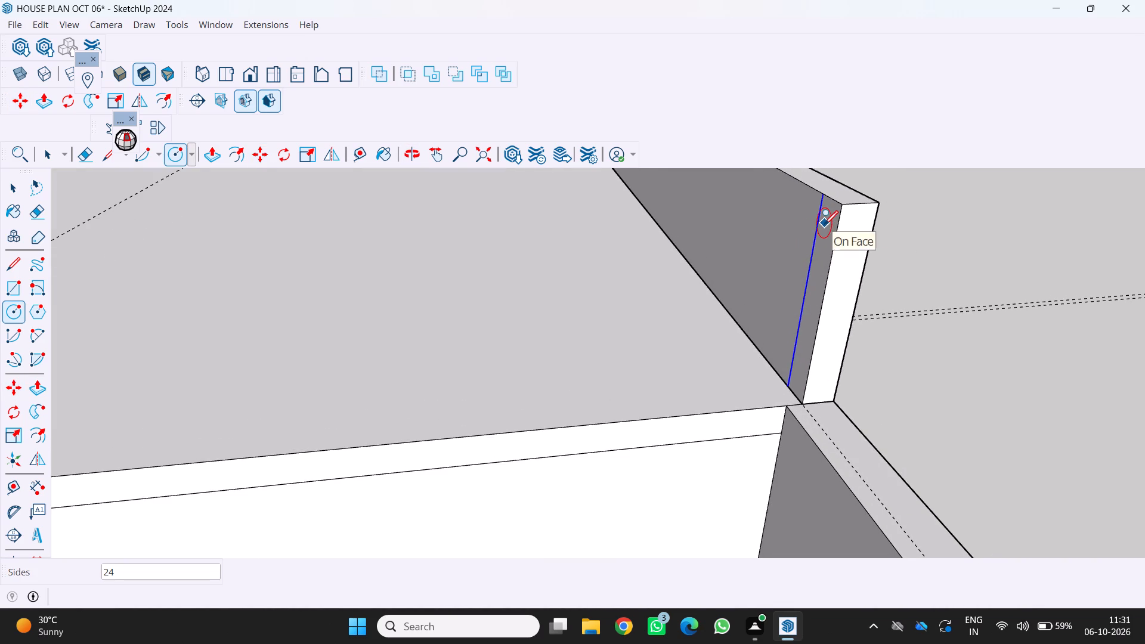
pyautogui.scroll(3, 822, 223)
pyautogui.middleClick(825, 223)
pyautogui.middleClick(832, 226)
pyautogui.middleClick(833, 227)
pyautogui.middleClick(835, 228)
pyautogui.scroll(1, 838, 228)
pyautogui.middleClick(839, 228)
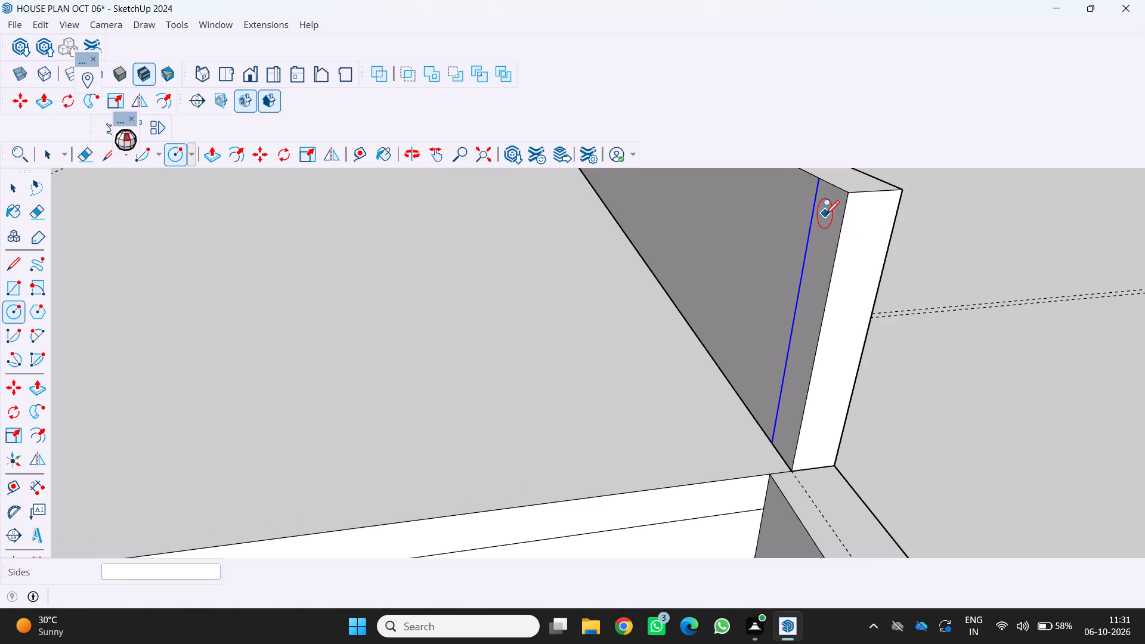
pyautogui.click(826, 213)
pyautogui.scroll(-2, 817, 202)
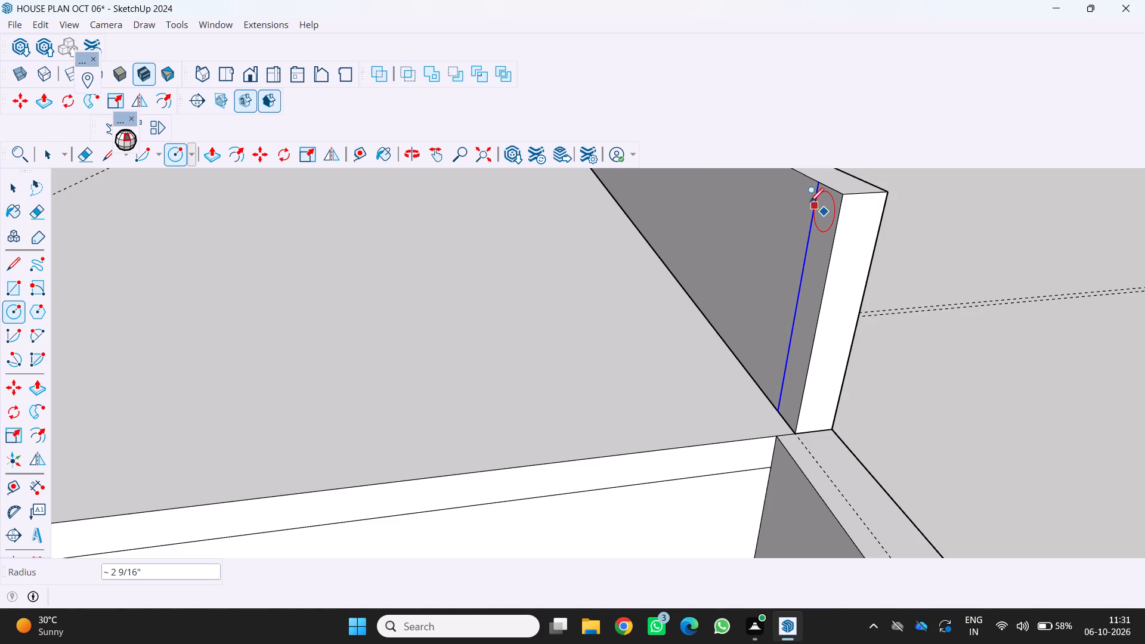
pyautogui.scroll(-2, 822, 225)
pyautogui.scroll(6, 822, 222)
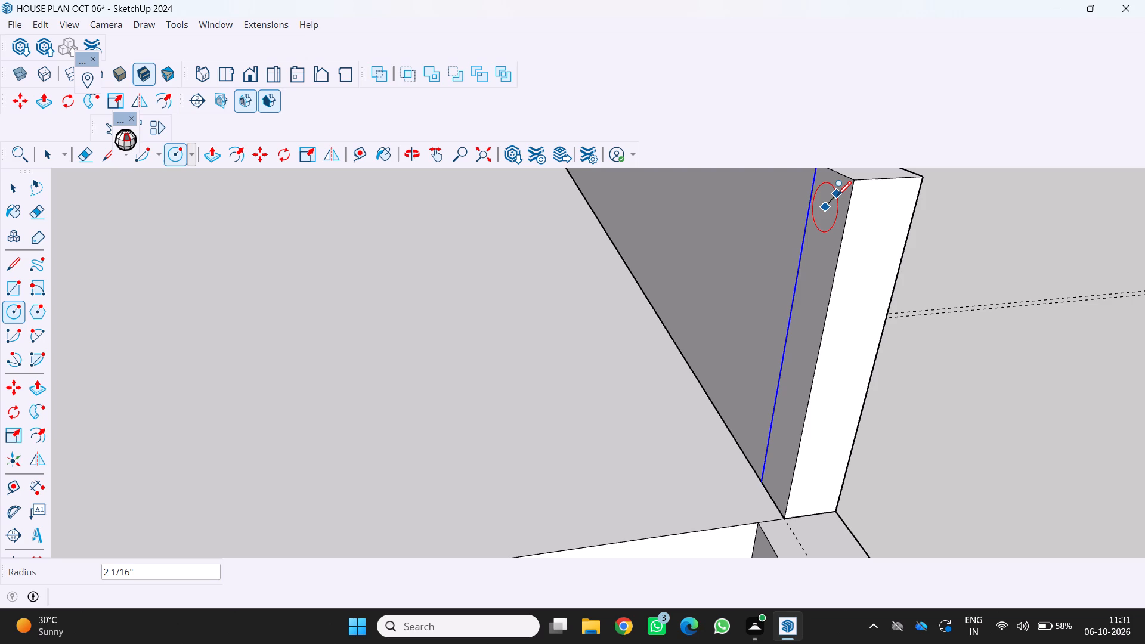
pyautogui.scroll(-2, 837, 194)
pyautogui.middleClick(849, 200)
pyautogui.moveTo(852, 200); pyautogui.dragTo(887, 212, button='middle')
pyautogui.middleClick(887, 212)
pyautogui.click(823, 202)
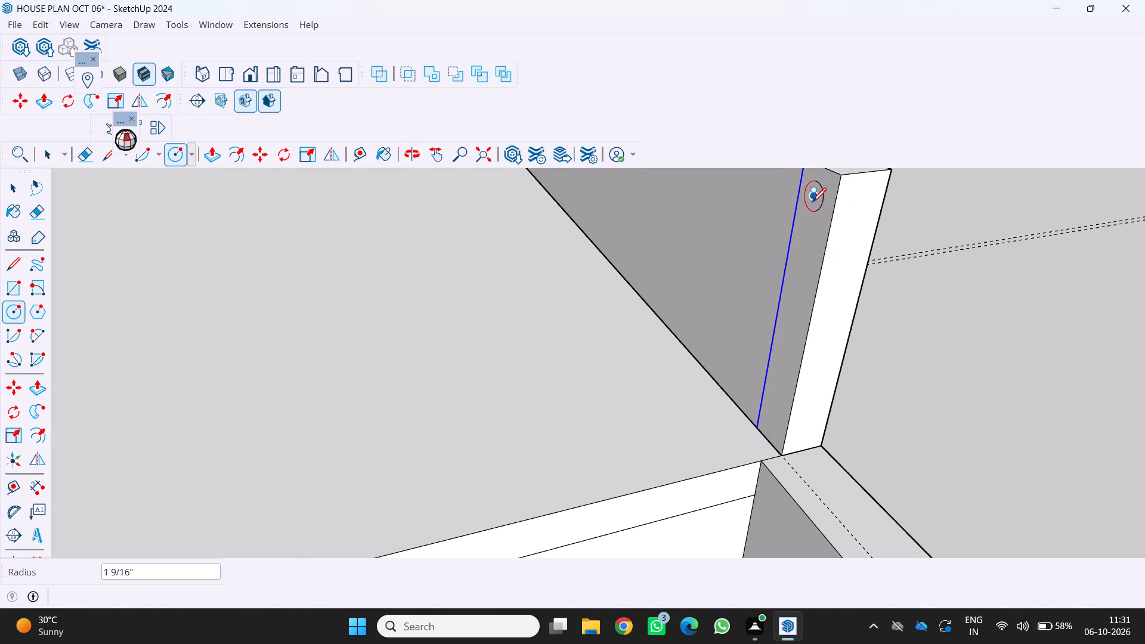
# Push/pull the circle 14' 11" across the open edge to the recess side parapet, forming a round rail.
pyautogui.scroll(3, 807, 203)
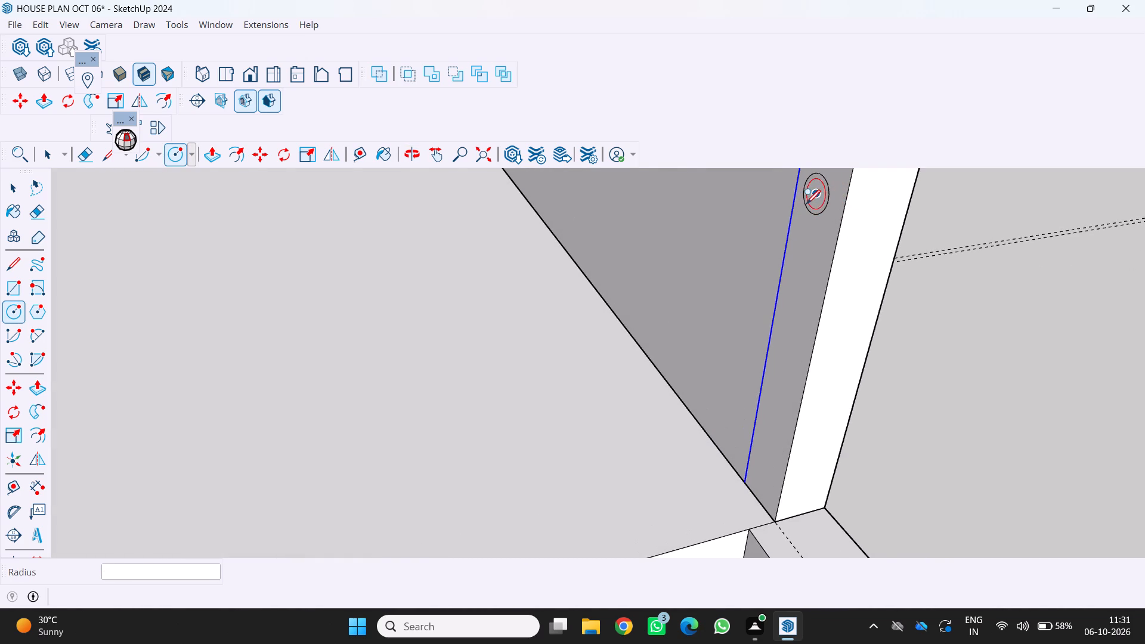
pyautogui.scroll(-7, 804, 202)
pyautogui.middleClick(804, 234)
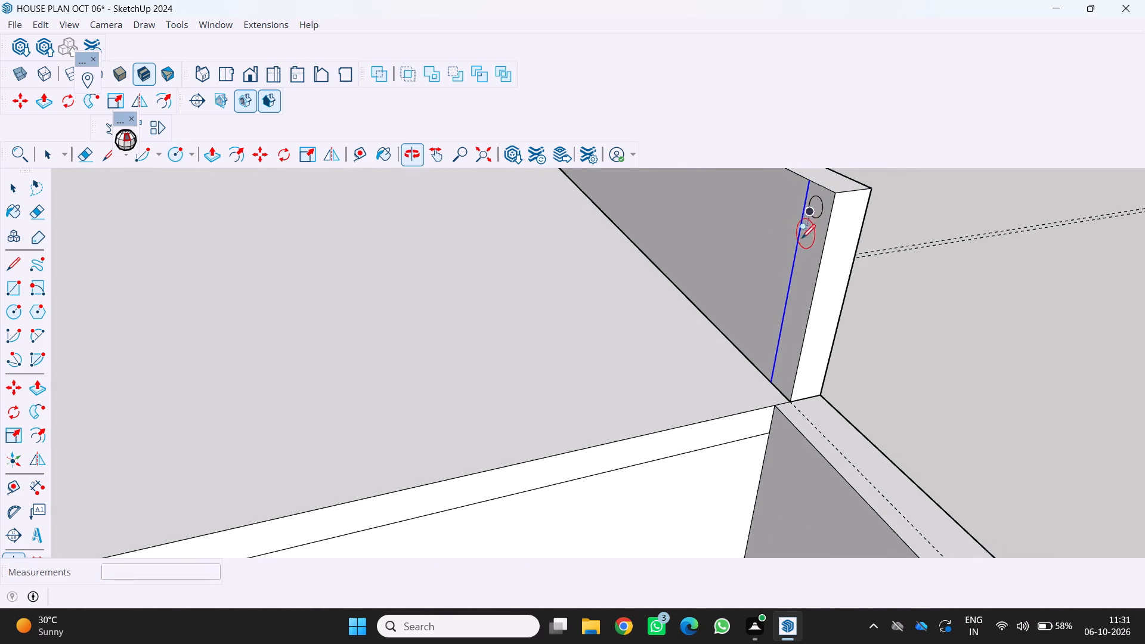
pyautogui.moveTo(788, 227); pyautogui.dragTo(773, 216, button='middle')
pyautogui.moveTo(771, 215); pyautogui.dragTo(763, 208, button='middle')
pyautogui.middleClick(763, 208)
pyautogui.middleClick(762, 206)
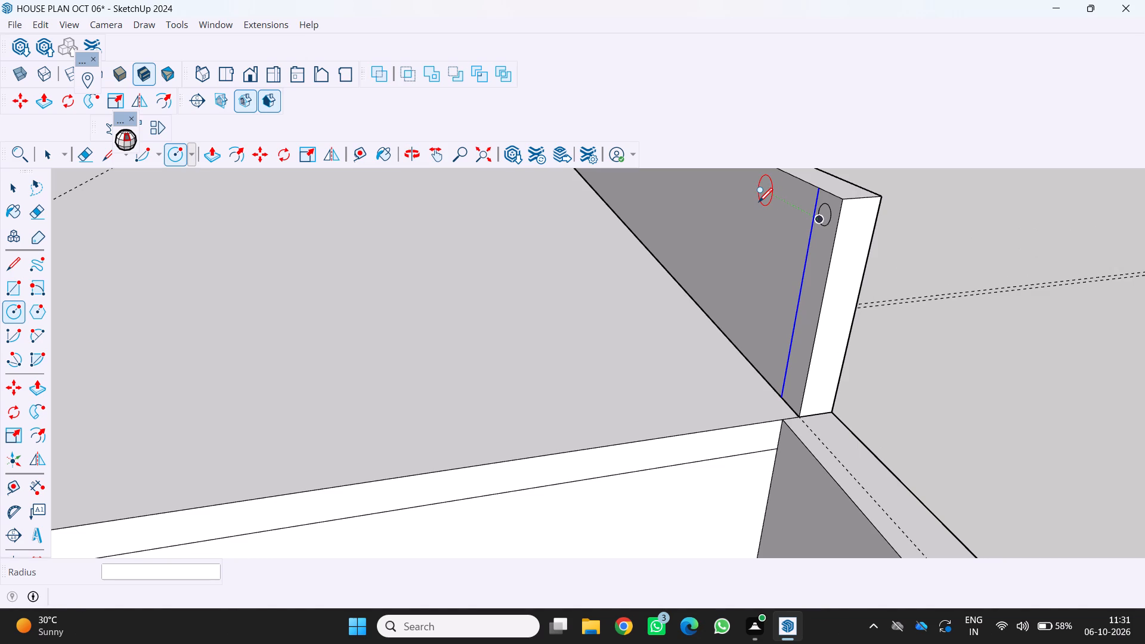
pyautogui.scroll(-1, 759, 201)
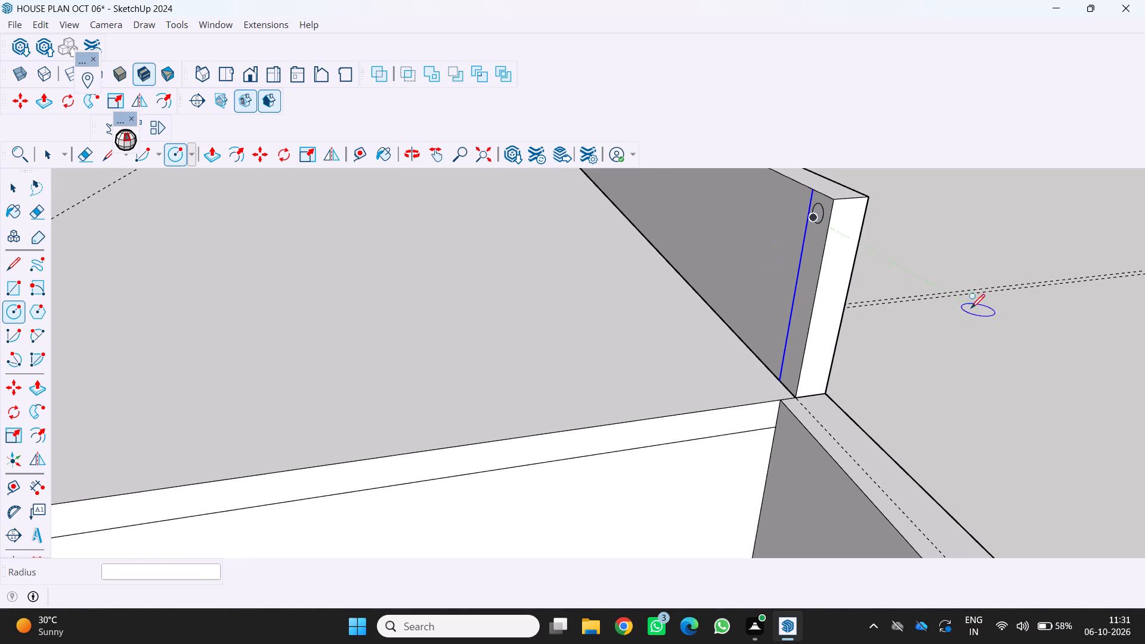
pyautogui.press('p')
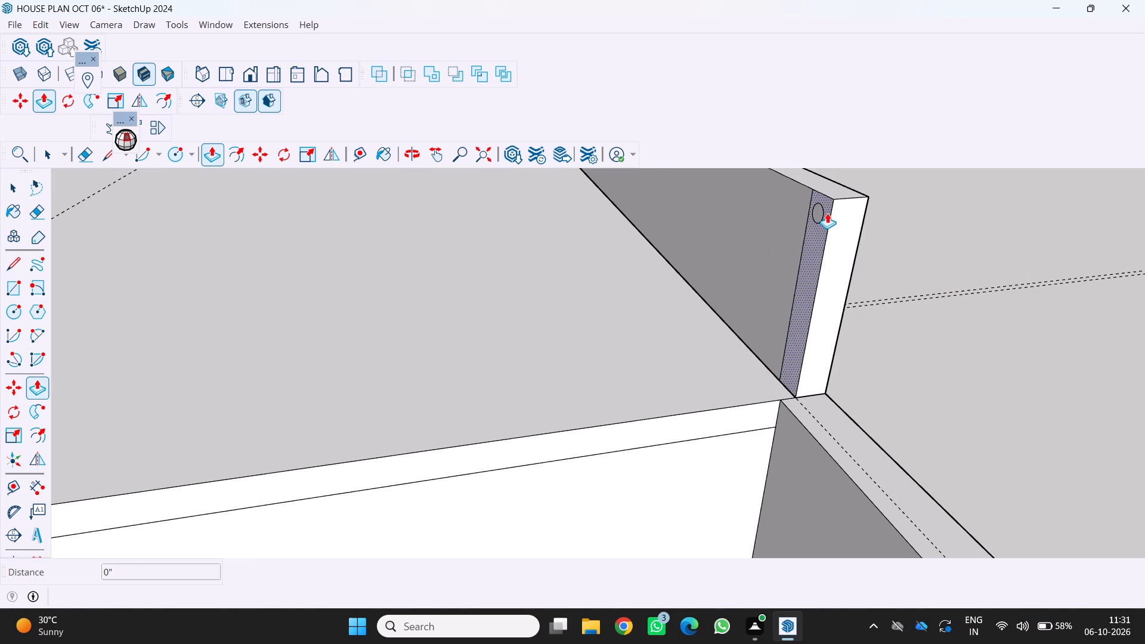
pyautogui.scroll(7, 806, 212)
pyautogui.click(841, 226)
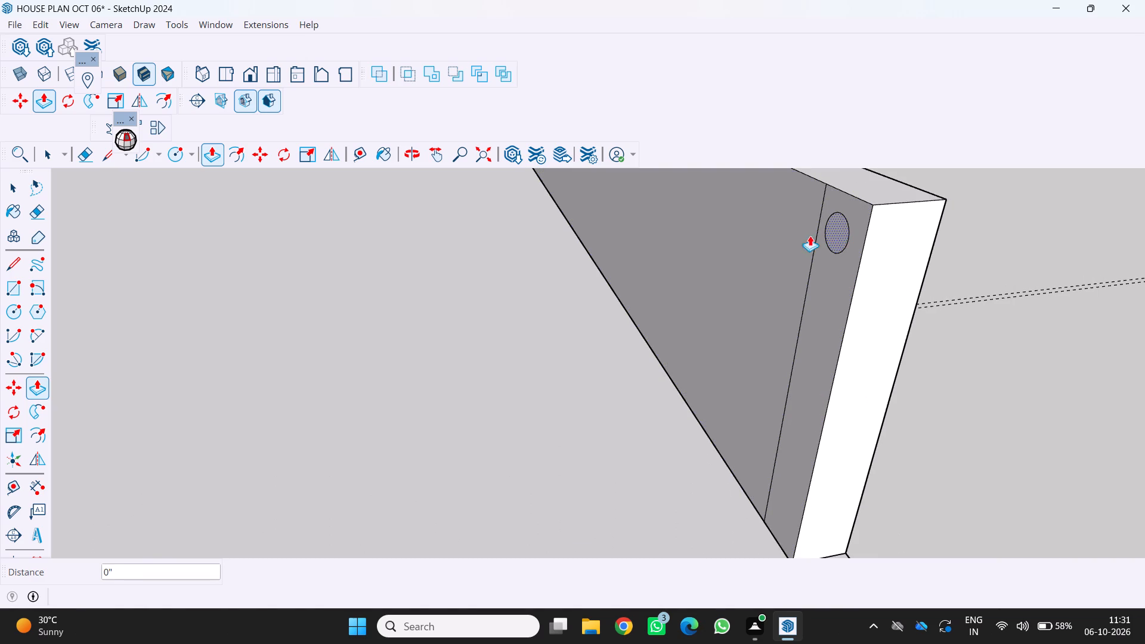
pyautogui.scroll(-20, 740, 263)
pyautogui.scroll(-2, 740, 263)
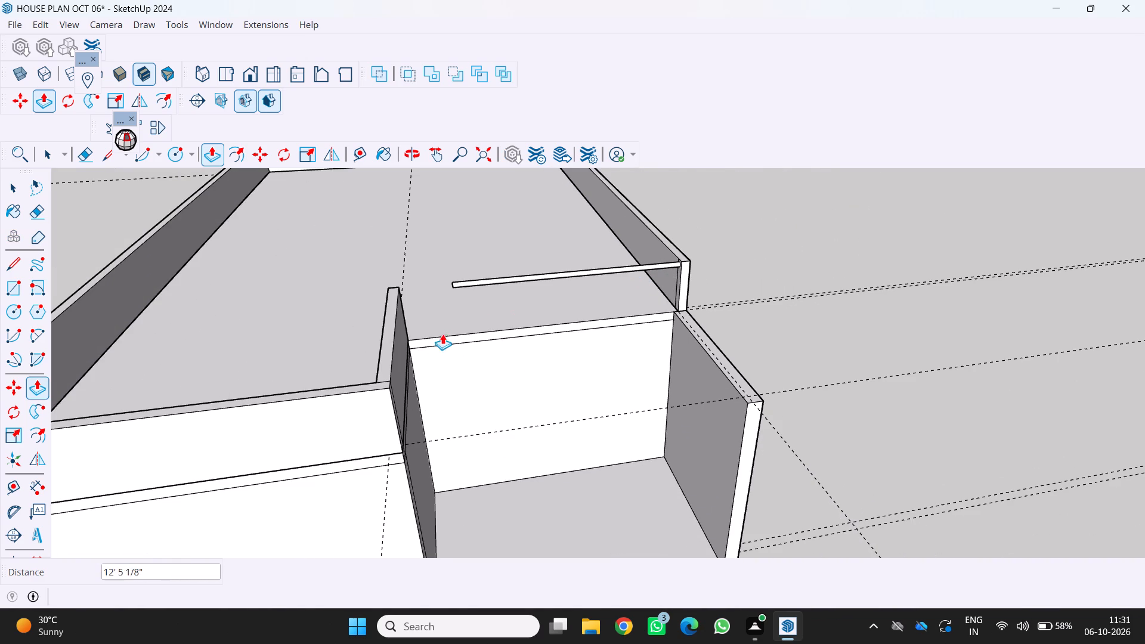
pyautogui.click(389, 368)
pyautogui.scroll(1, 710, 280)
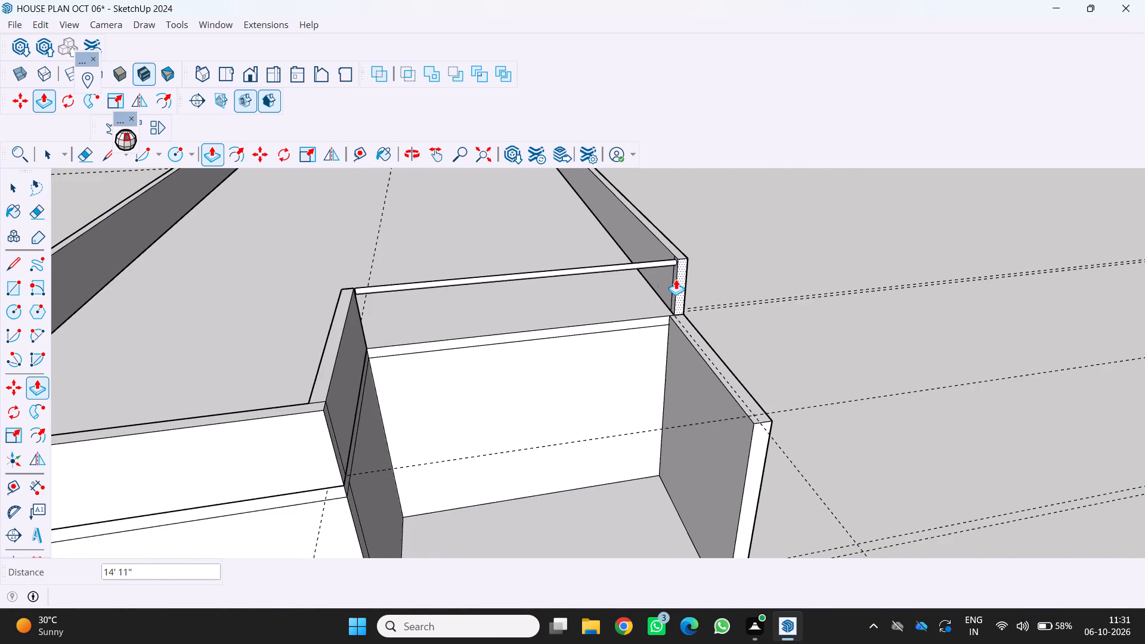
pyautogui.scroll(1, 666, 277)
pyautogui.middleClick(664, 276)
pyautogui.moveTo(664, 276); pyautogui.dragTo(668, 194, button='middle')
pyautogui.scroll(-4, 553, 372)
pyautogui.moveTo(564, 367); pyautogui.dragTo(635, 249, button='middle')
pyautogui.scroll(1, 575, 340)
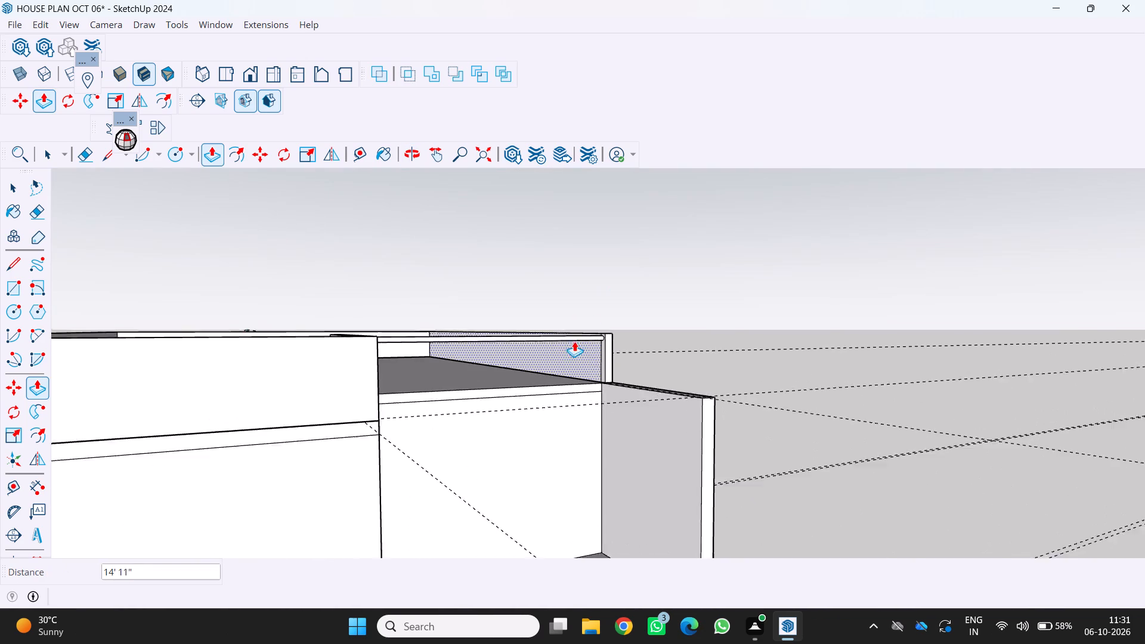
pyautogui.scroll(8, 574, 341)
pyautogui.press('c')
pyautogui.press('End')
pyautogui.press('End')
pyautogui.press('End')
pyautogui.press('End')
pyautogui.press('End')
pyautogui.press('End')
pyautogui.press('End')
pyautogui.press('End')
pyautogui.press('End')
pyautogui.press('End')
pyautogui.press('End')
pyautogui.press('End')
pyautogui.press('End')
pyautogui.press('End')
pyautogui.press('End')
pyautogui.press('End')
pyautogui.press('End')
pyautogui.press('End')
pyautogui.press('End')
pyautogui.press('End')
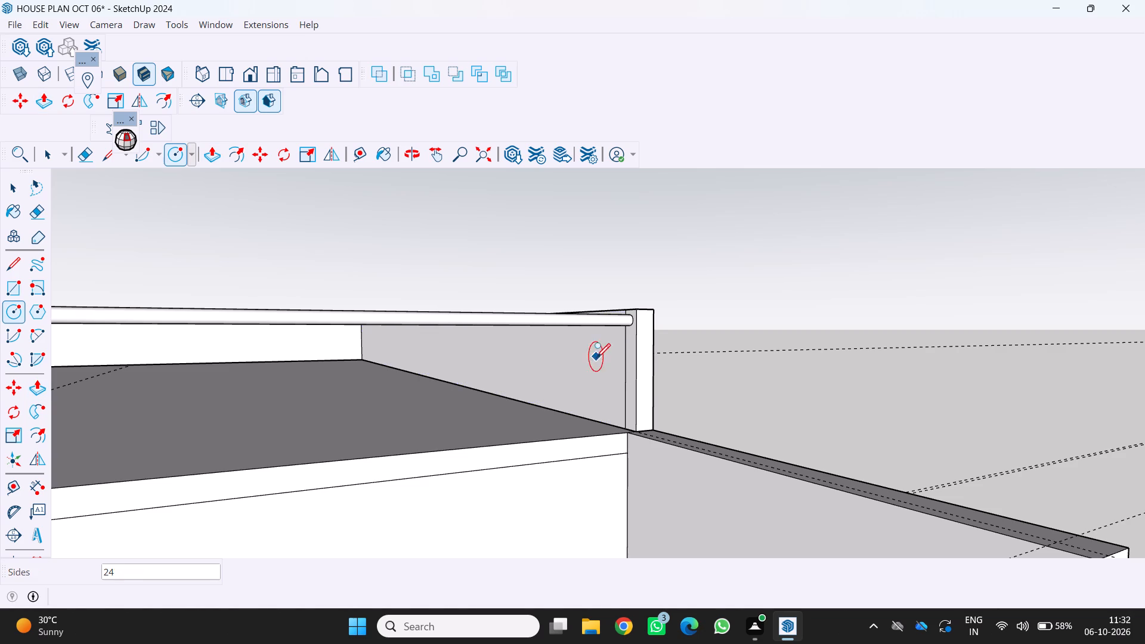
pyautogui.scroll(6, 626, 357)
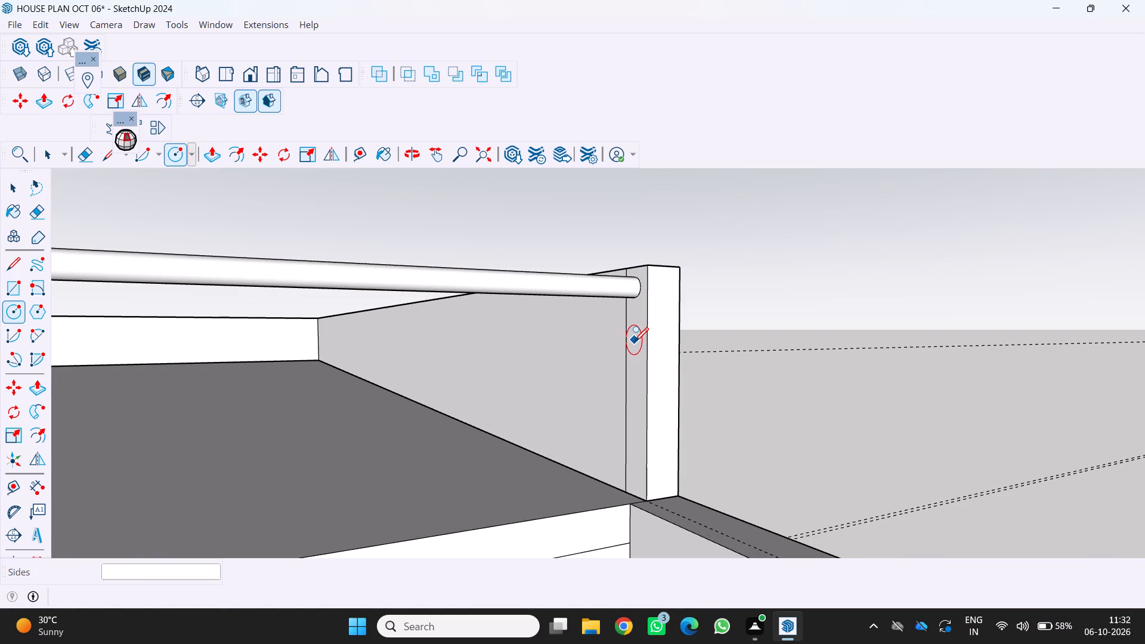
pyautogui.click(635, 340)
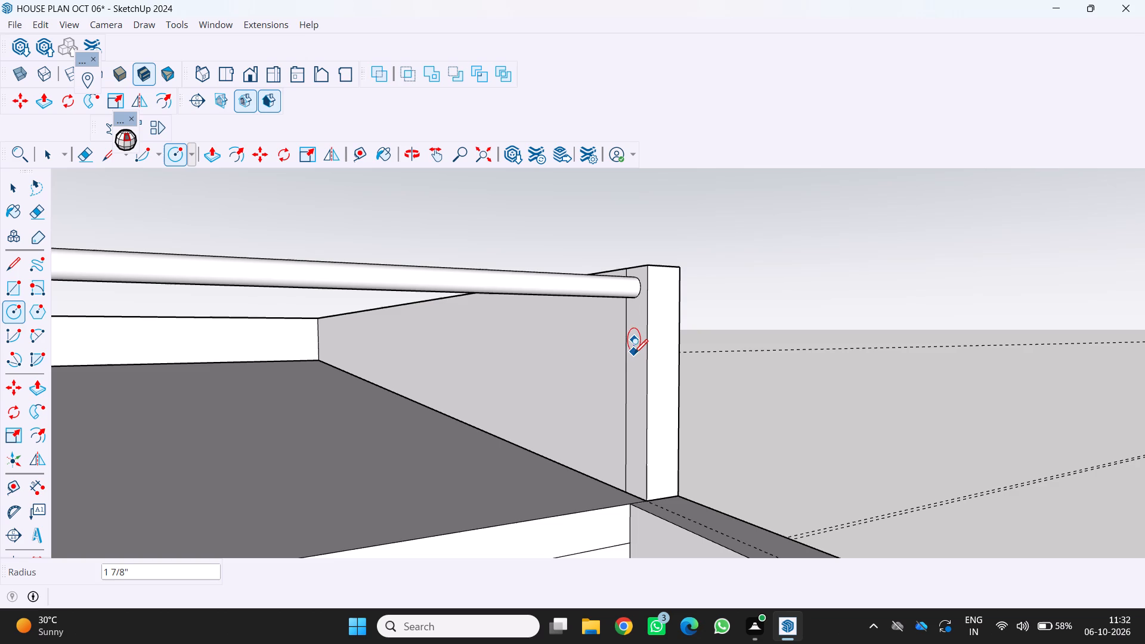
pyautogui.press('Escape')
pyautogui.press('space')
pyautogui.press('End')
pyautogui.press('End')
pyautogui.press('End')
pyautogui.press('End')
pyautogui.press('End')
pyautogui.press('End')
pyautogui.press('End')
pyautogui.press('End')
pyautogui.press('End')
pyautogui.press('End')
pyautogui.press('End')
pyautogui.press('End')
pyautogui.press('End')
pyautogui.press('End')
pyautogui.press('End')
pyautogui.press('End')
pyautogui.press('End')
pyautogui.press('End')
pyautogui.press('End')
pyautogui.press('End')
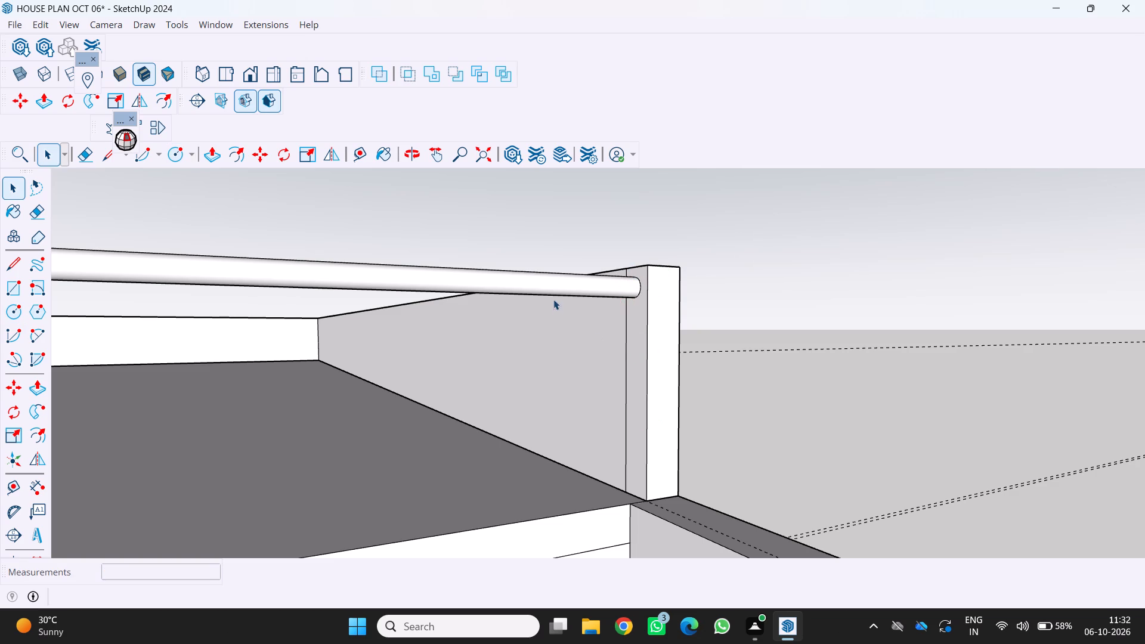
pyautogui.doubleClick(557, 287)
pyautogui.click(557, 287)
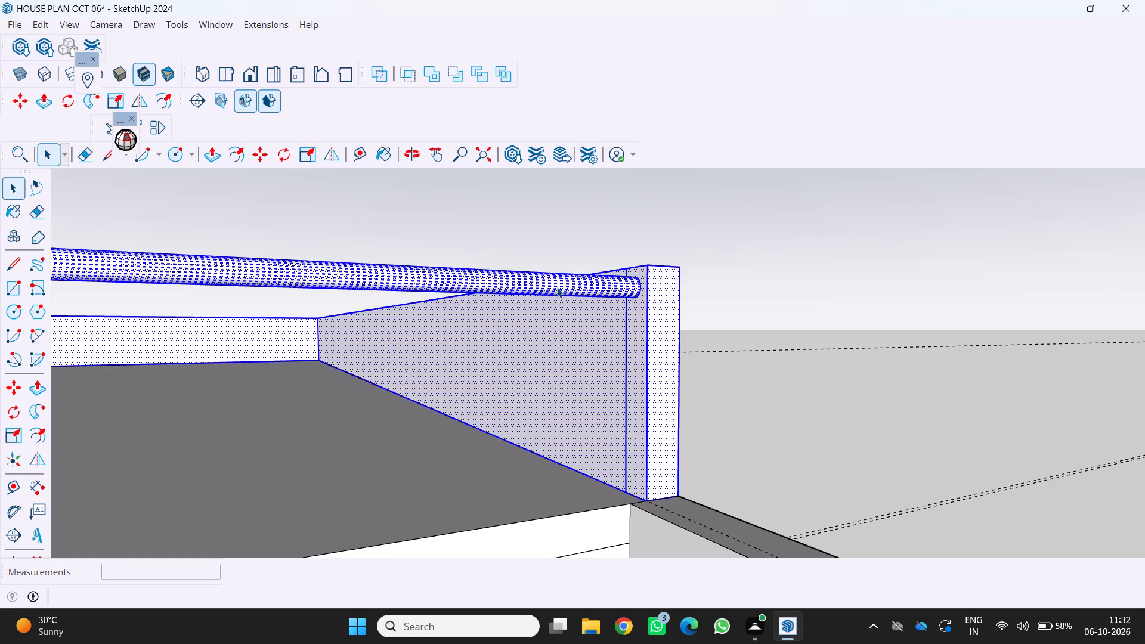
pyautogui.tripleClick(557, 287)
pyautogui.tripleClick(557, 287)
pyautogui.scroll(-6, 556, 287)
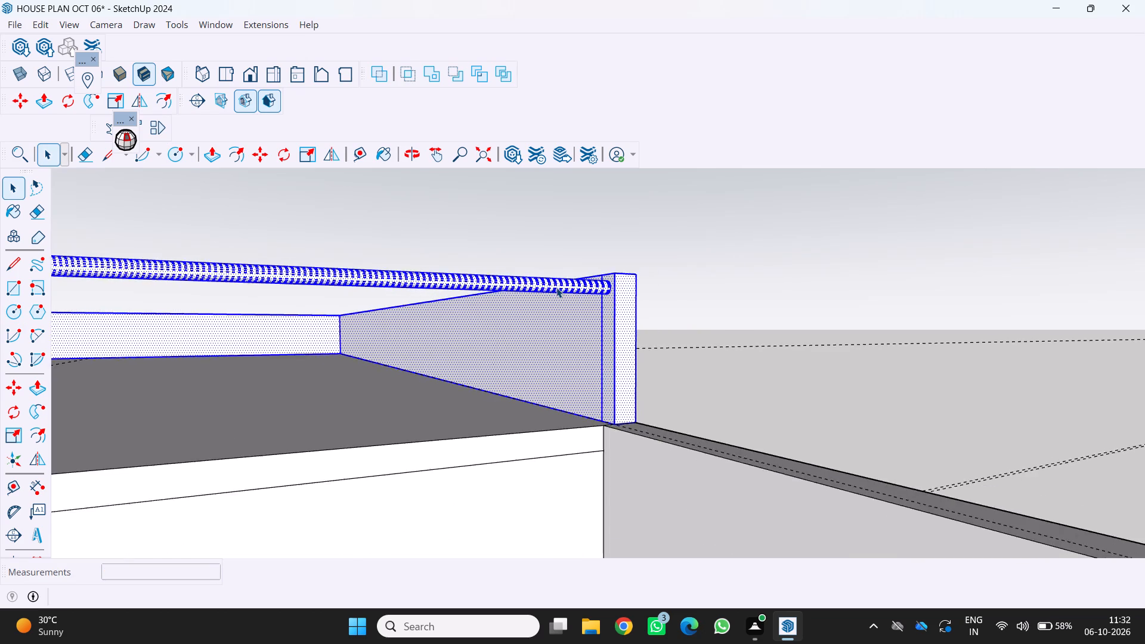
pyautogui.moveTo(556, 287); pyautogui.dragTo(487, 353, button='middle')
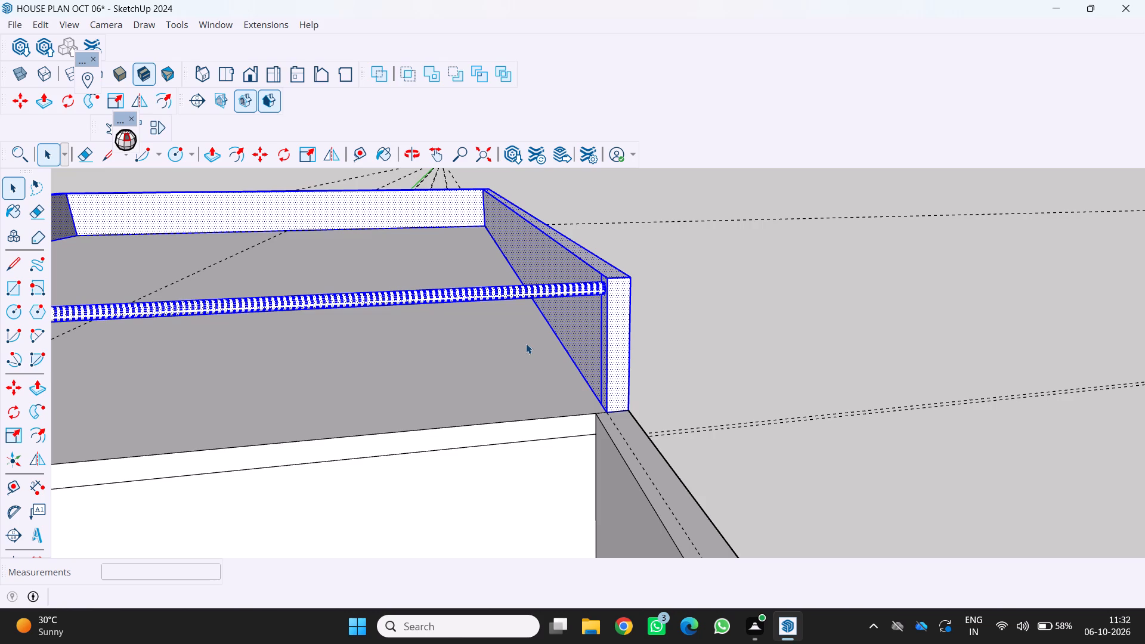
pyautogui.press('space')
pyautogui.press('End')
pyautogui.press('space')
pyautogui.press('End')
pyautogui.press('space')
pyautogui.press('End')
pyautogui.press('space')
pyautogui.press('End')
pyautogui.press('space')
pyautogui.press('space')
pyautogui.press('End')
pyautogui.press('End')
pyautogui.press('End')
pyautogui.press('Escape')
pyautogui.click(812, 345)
# Copy the round rail about 8 9/16" straight down along the outer wall parapet's inner face.
pyautogui.scroll(-3, 812, 345)
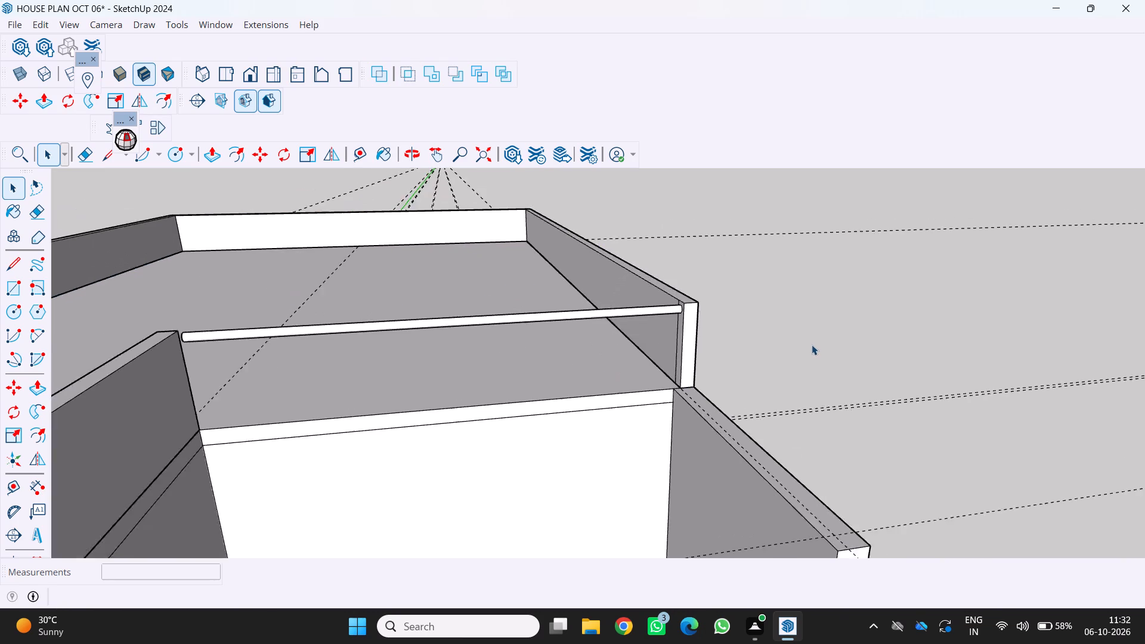
pyautogui.scroll(-1, 812, 345)
pyautogui.scroll(1, 601, 327)
pyautogui.scroll(1, 571, 366)
pyautogui.click(644, 308)
pyautogui.click(644, 308)
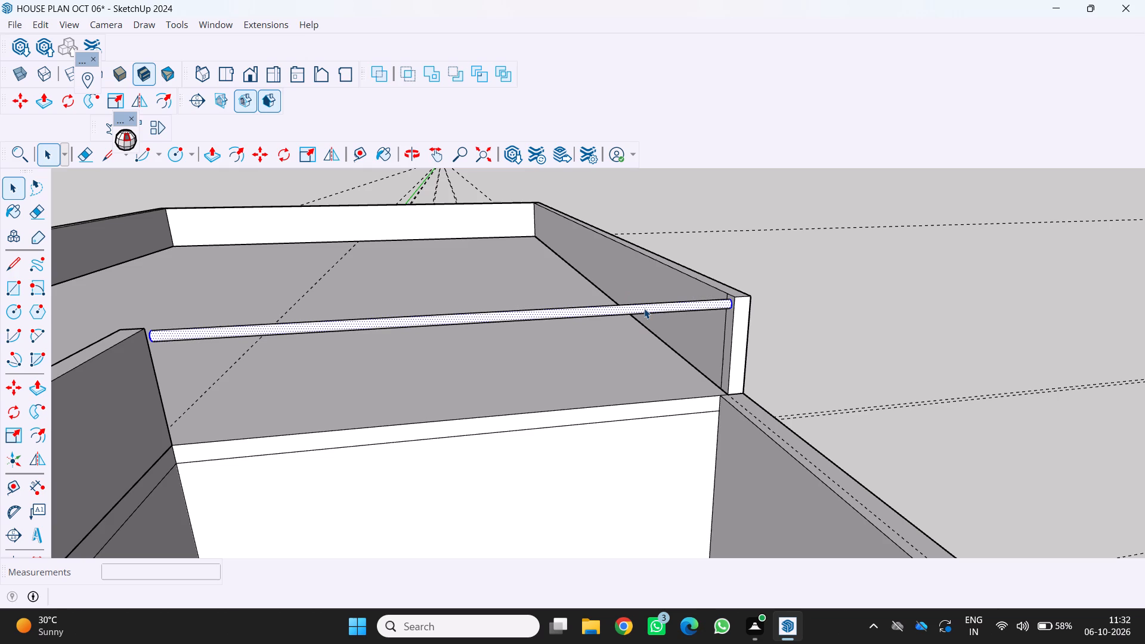
pyautogui.click(644, 308)
pyautogui.doubleClick(644, 308)
pyautogui.doubleClick(644, 308)
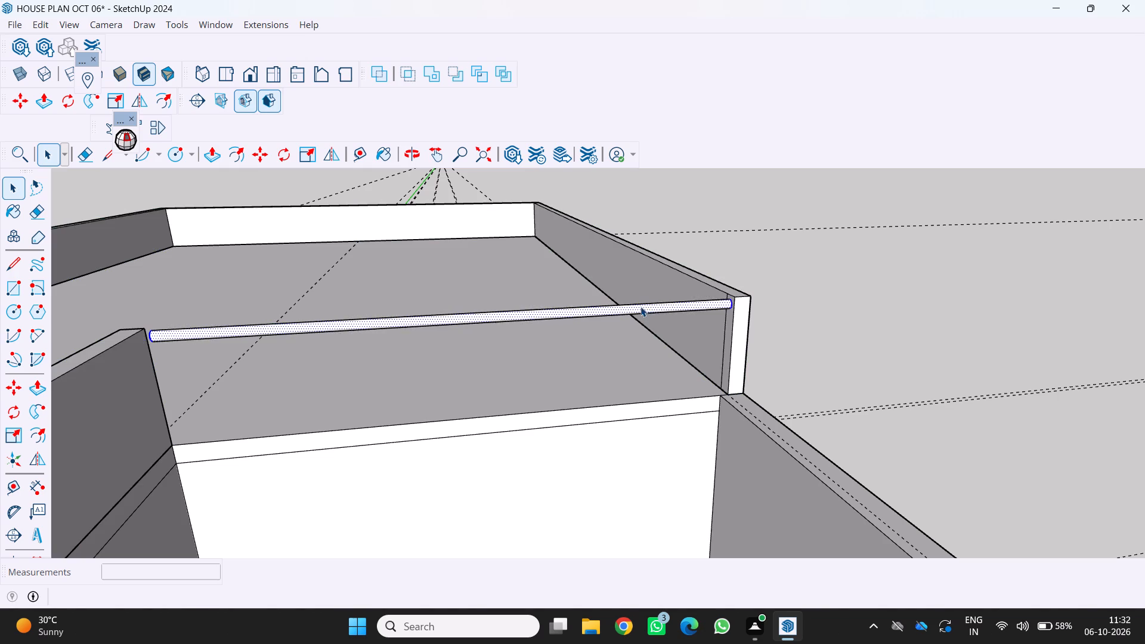
pyautogui.click(640, 306)
pyautogui.tripleClick(640, 306)
pyautogui.click(640, 306)
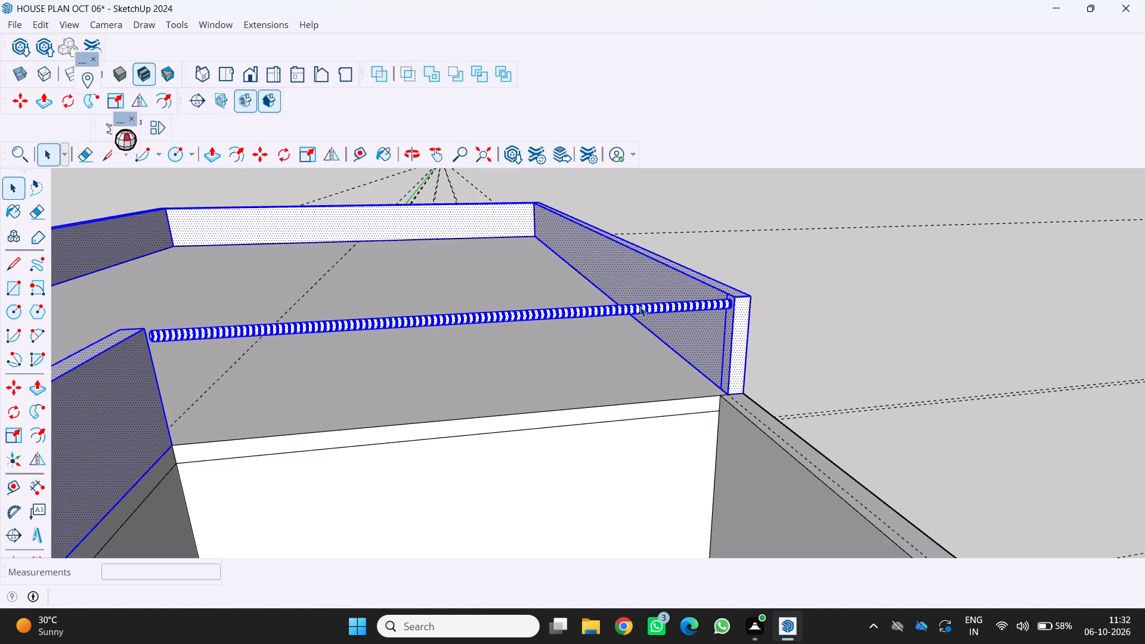
pyautogui.tripleClick(640, 306)
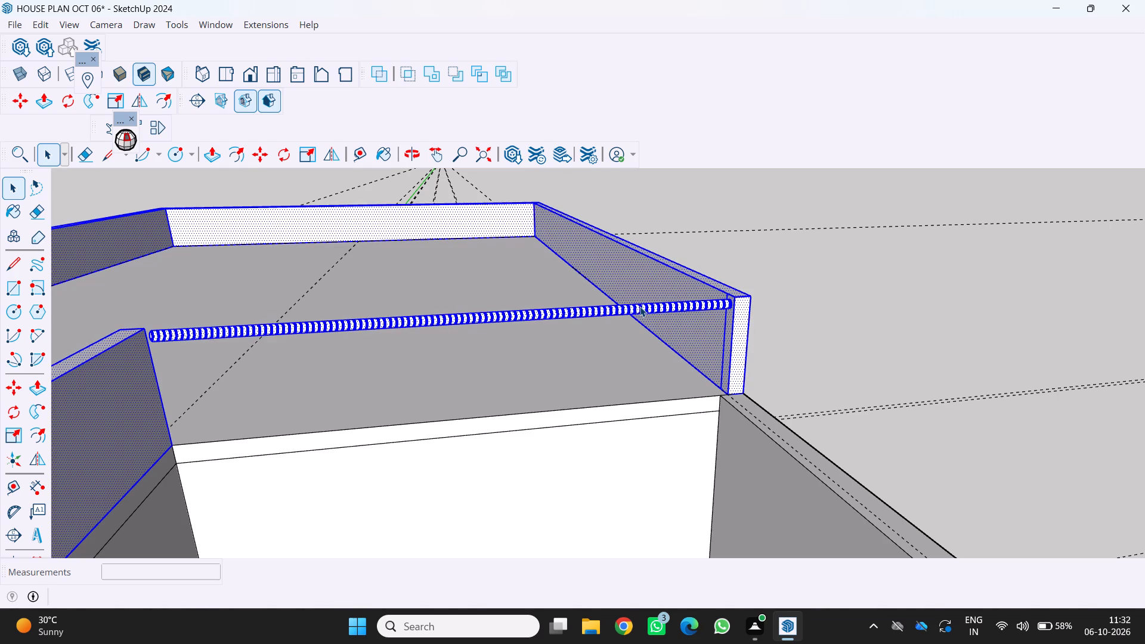
pyautogui.doubleClick(640, 306)
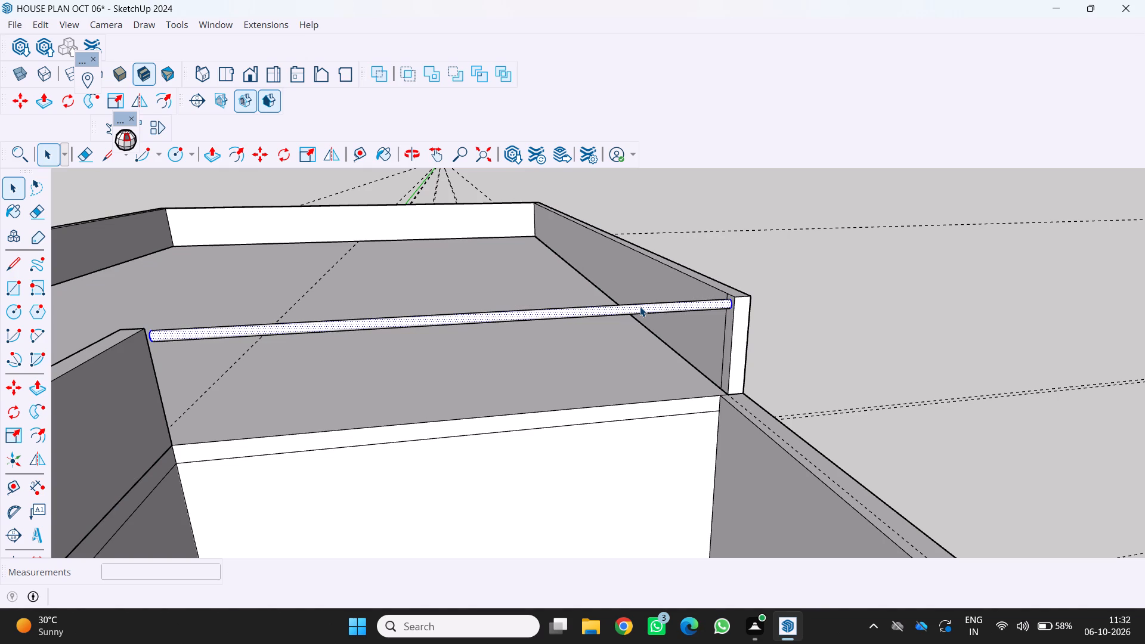
pyautogui.press('m')
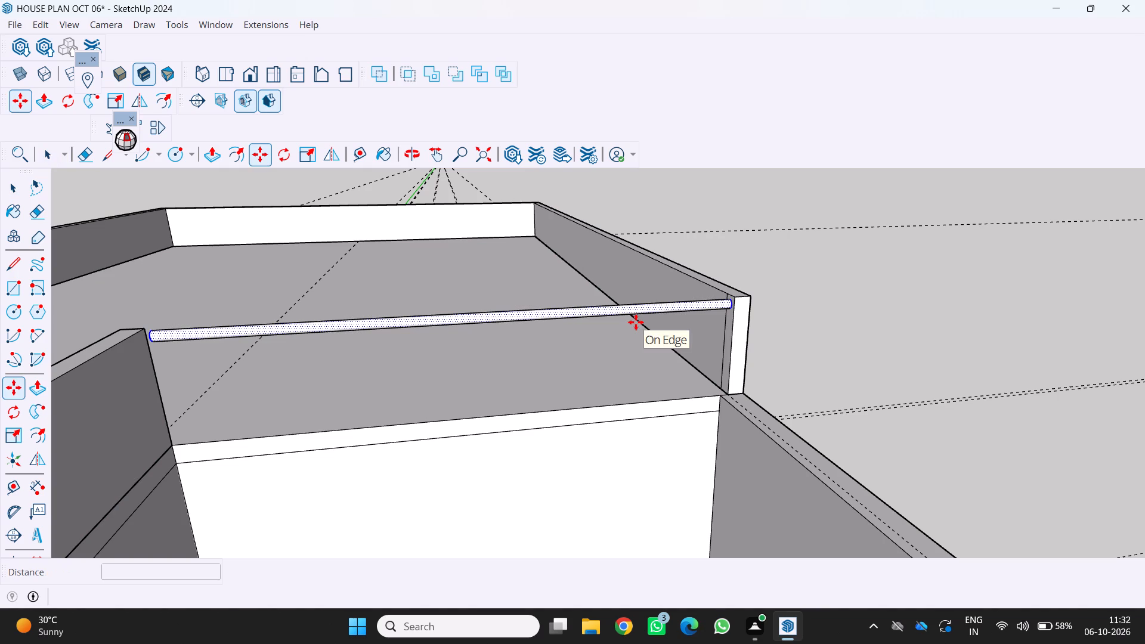
pyautogui.scroll(10, 701, 332)
pyautogui.press('End')
pyautogui.press('End')
pyautogui.press('End')
pyautogui.press('End')
pyautogui.press('End')
pyautogui.press('End')
pyautogui.press('End')
pyautogui.press('End')
pyautogui.press('End')
pyautogui.press('End')
pyautogui.press('End')
pyautogui.press('End')
pyautogui.press('End')
pyautogui.press('End')
pyautogui.press('End')
pyautogui.press('End')
pyautogui.press('End')
pyautogui.press('End')
pyautogui.press('End')
pyautogui.press('End')
pyautogui.click(735, 297)
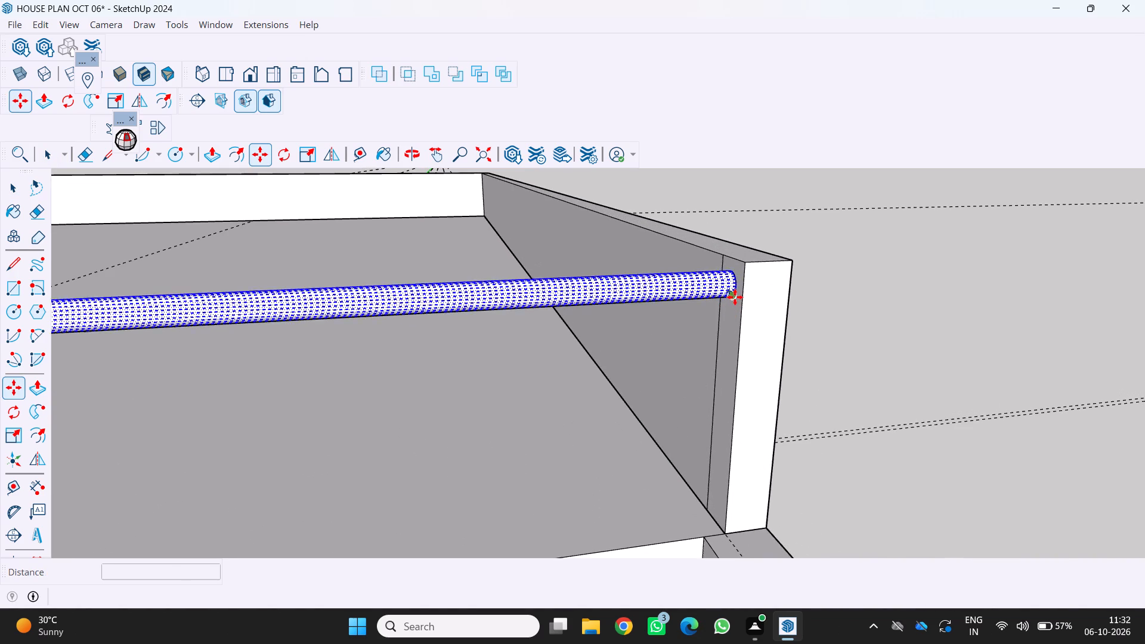
pyautogui.click(728, 364)
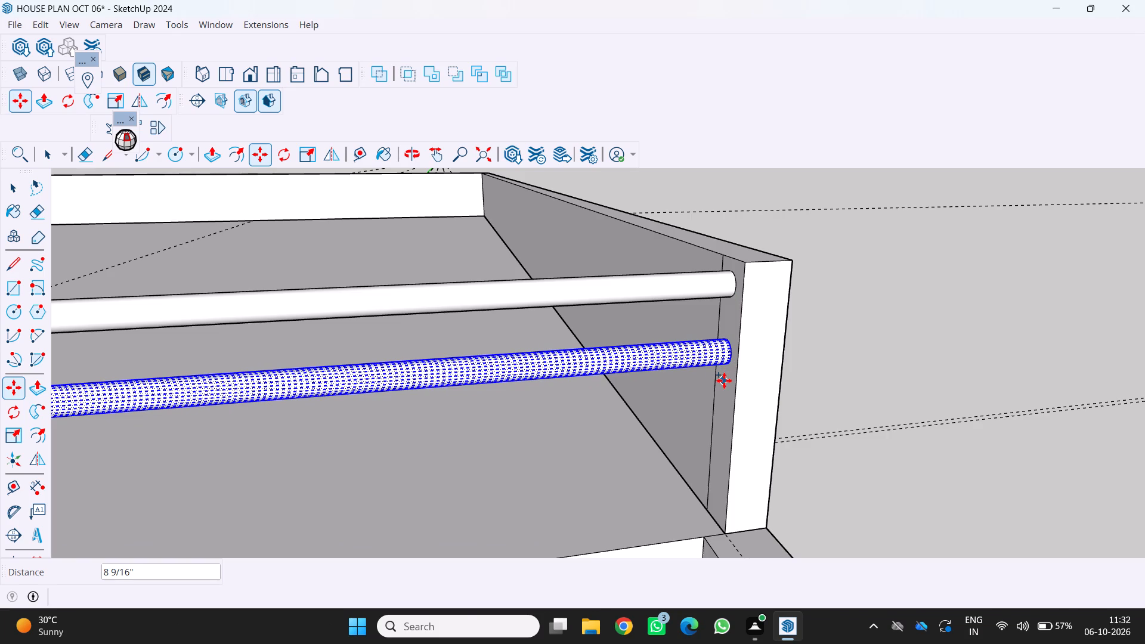
# Copy the rail downward twice more, about 7 5/16" and then about 10 7/16" lower, down to just above the slab edge.
pyautogui.click(725, 367)
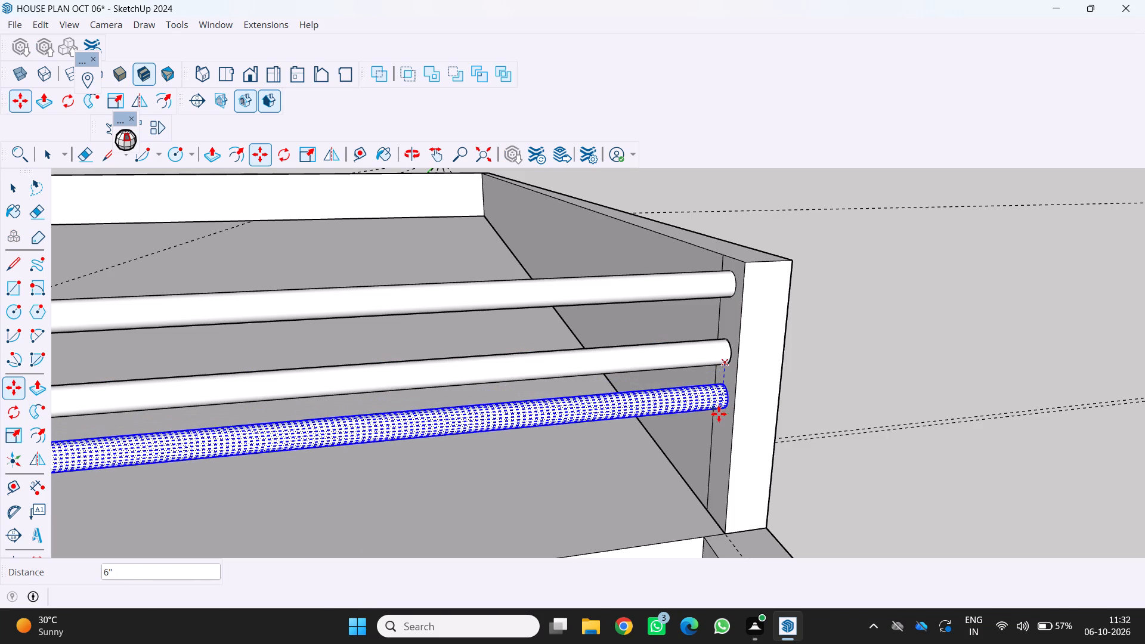
pyautogui.click(717, 417)
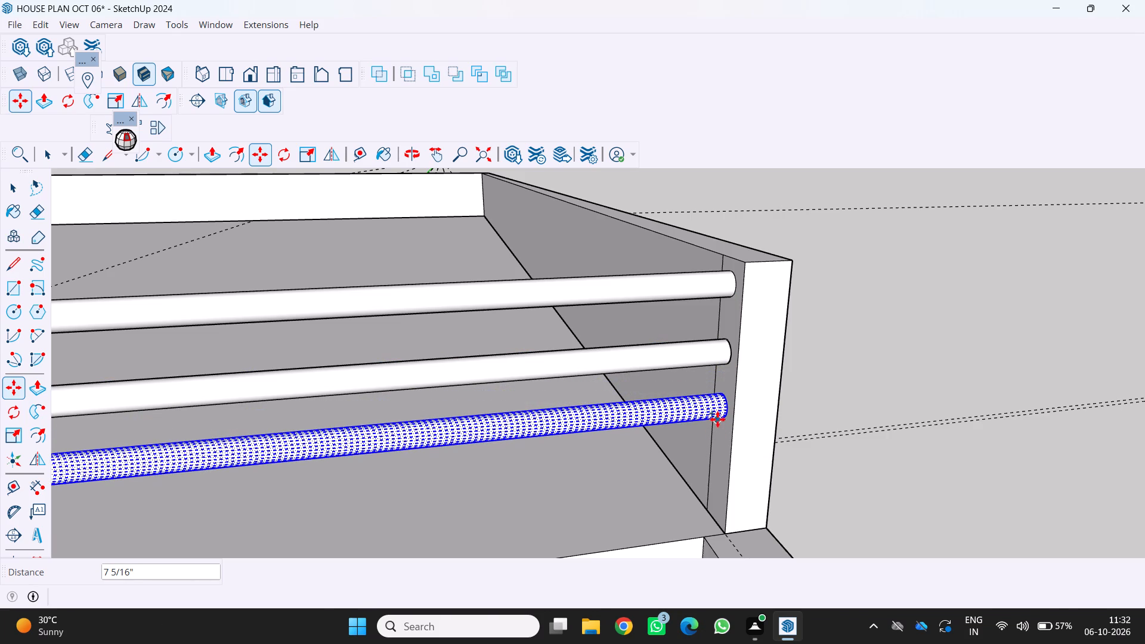
pyautogui.click(722, 420)
pyautogui.click(718, 493)
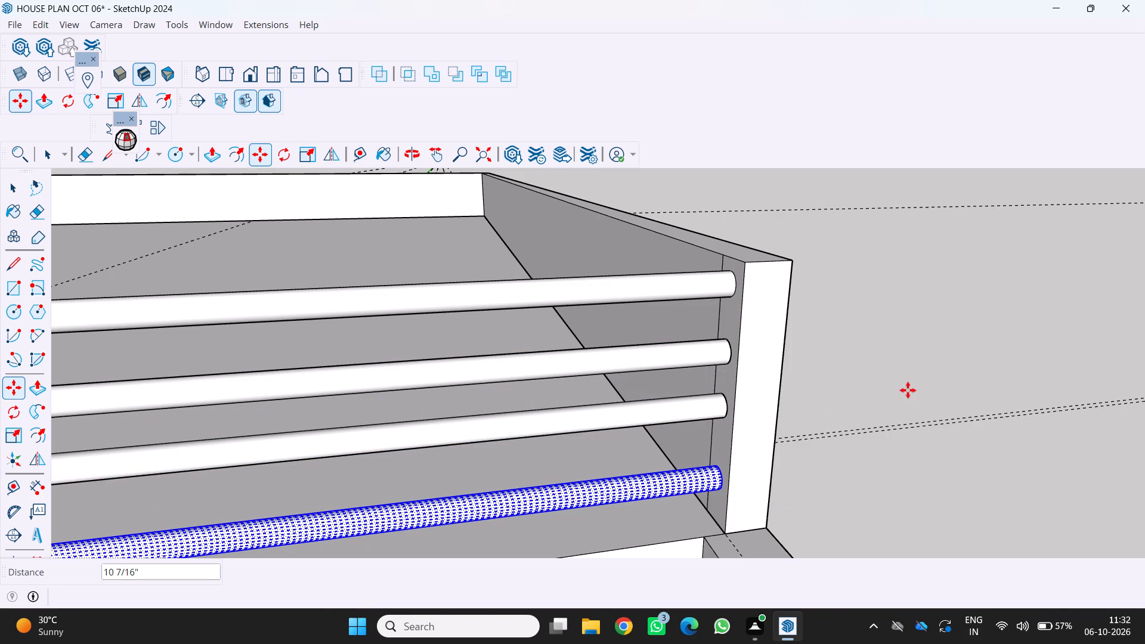
pyautogui.press('space')
pyautogui.press('End')
pyautogui.press('End')
pyautogui.press('End')
pyautogui.press('End')
pyautogui.press('End')
pyautogui.press('End')
pyautogui.press('End')
pyautogui.press('End')
pyautogui.press('End')
pyautogui.press('End')
pyautogui.press('End')
pyautogui.press('End')
pyautogui.press('End')
pyautogui.press('End')
pyautogui.press('End')
pyautogui.press('End')
pyautogui.press('End')
pyautogui.press('End')
pyautogui.press('End')
pyautogui.press('End')
pyautogui.scroll(-2, 864, 404)
pyautogui.click(915, 474)
# Push/pull the end face of the recess side parapet 7" outward past the ends of the four rails.
pyautogui.scroll(-2, 901, 456)
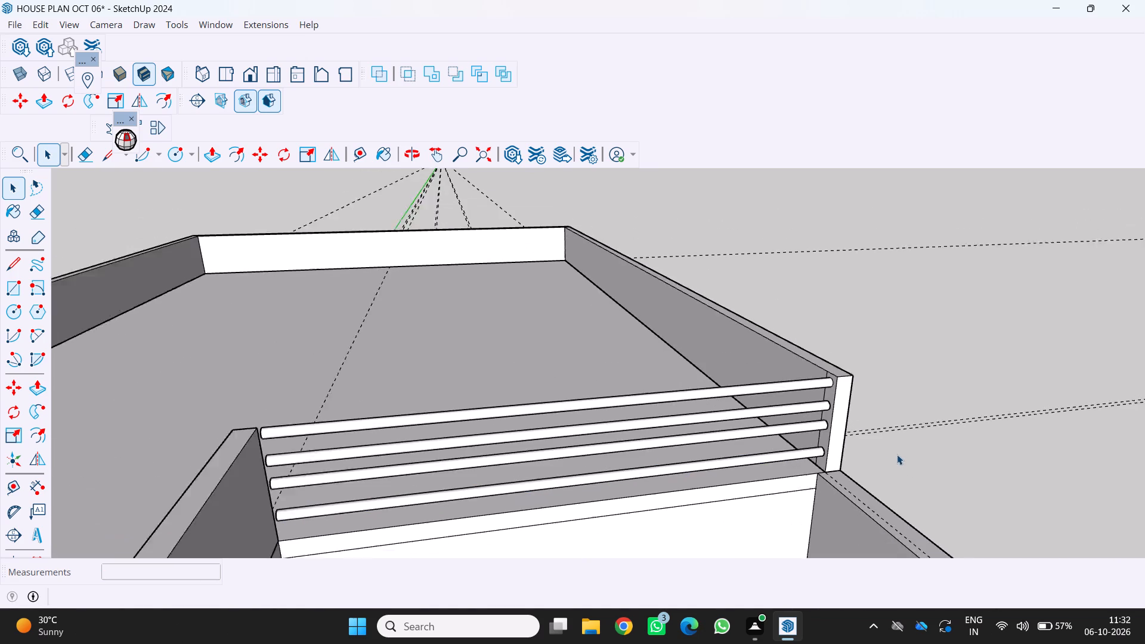
pyautogui.scroll(-5, 897, 454)
pyautogui.scroll(2, 539, 403)
pyautogui.moveTo(559, 388); pyautogui.dragTo(1111, 413, button='middle')
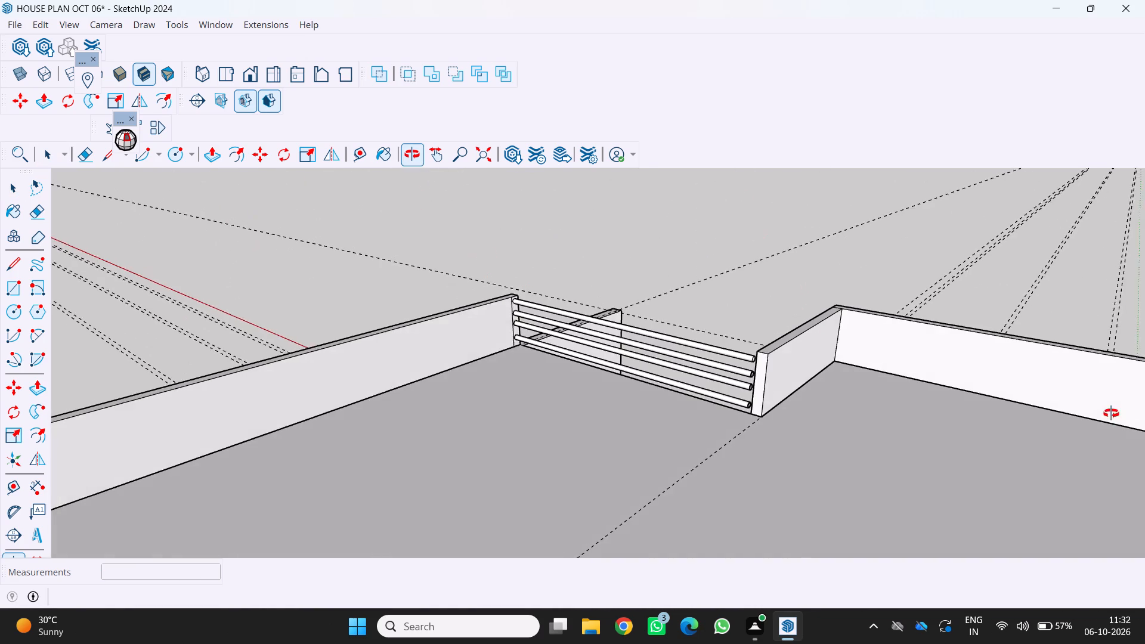
pyautogui.moveTo(1111, 413); pyautogui.dragTo(1113, 413, button='middle')
pyautogui.scroll(2, 878, 381)
pyautogui.scroll(2, 423, 534)
pyautogui.scroll(3, 671, 341)
pyautogui.scroll(4, 730, 348)
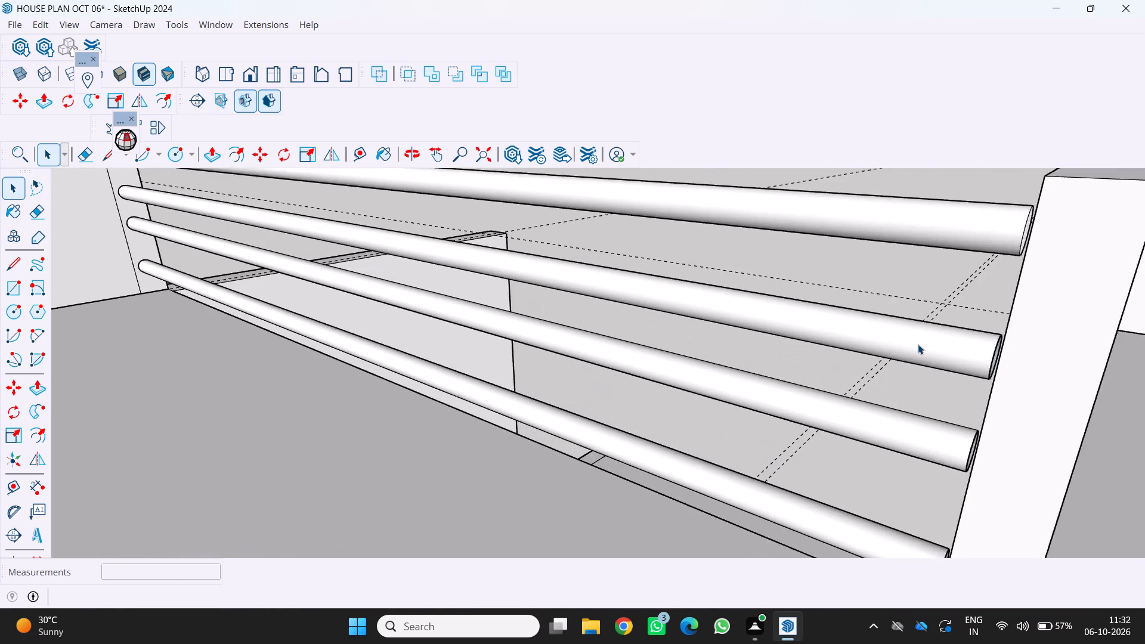
pyautogui.scroll(1, 918, 344)
pyautogui.scroll(-2, 918, 344)
pyautogui.scroll(3, 918, 344)
pyautogui.moveTo(918, 344); pyautogui.dragTo(1064, 397, button='middle')
pyautogui.middleClick(1064, 397)
pyautogui.middleClick(1063, 397)
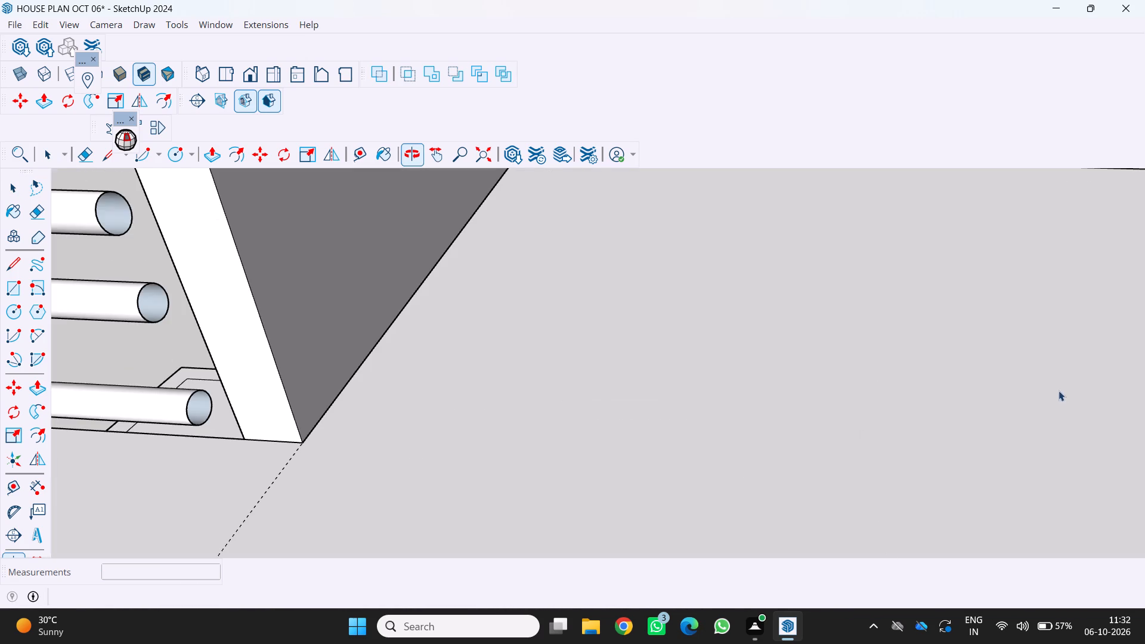
pyautogui.scroll(-7, 785, 414)
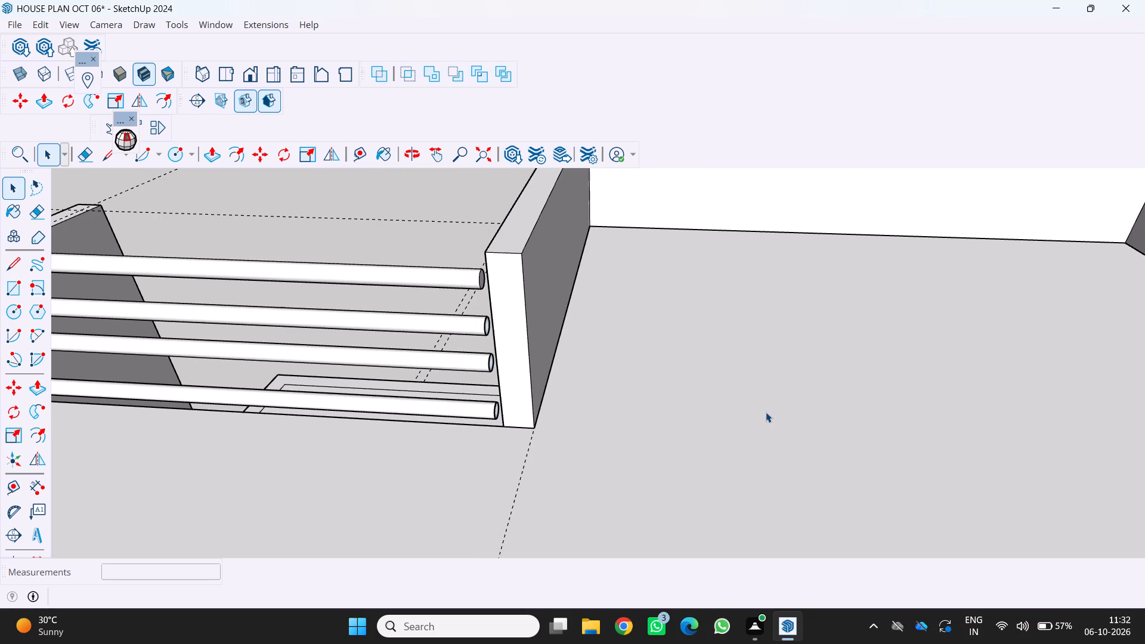
pyautogui.scroll(2, 523, 417)
pyautogui.moveTo(528, 425); pyautogui.dragTo(547, 431, button='middle')
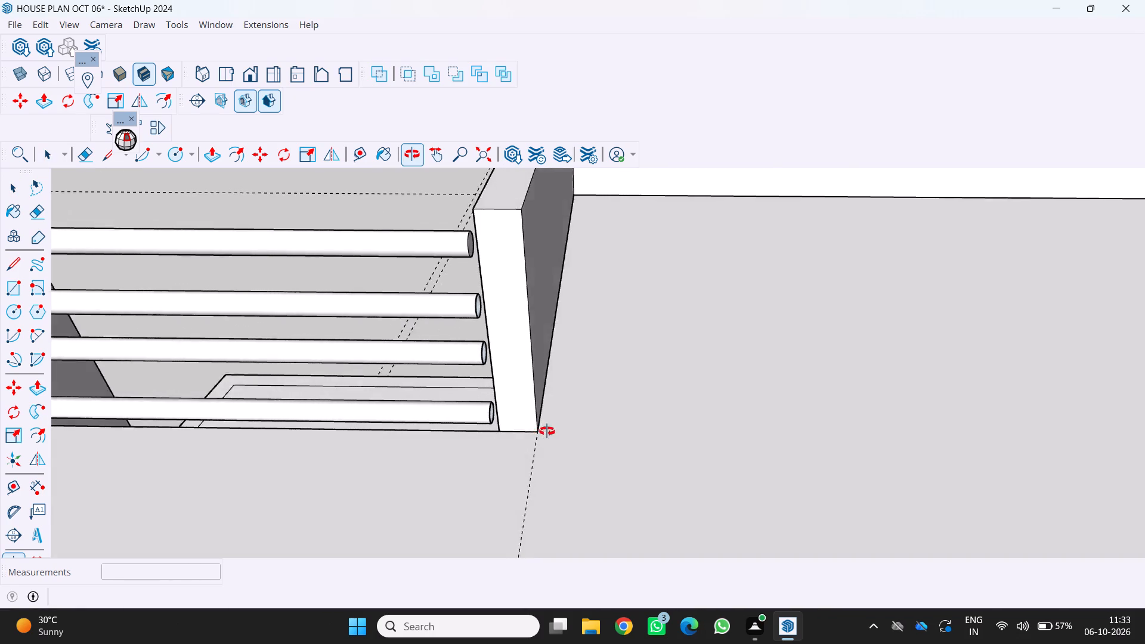
pyautogui.moveTo(547, 431); pyautogui.dragTo(633, 416, button='middle')
pyautogui.middleClick(642, 413)
pyautogui.scroll(-3, 936, 324)
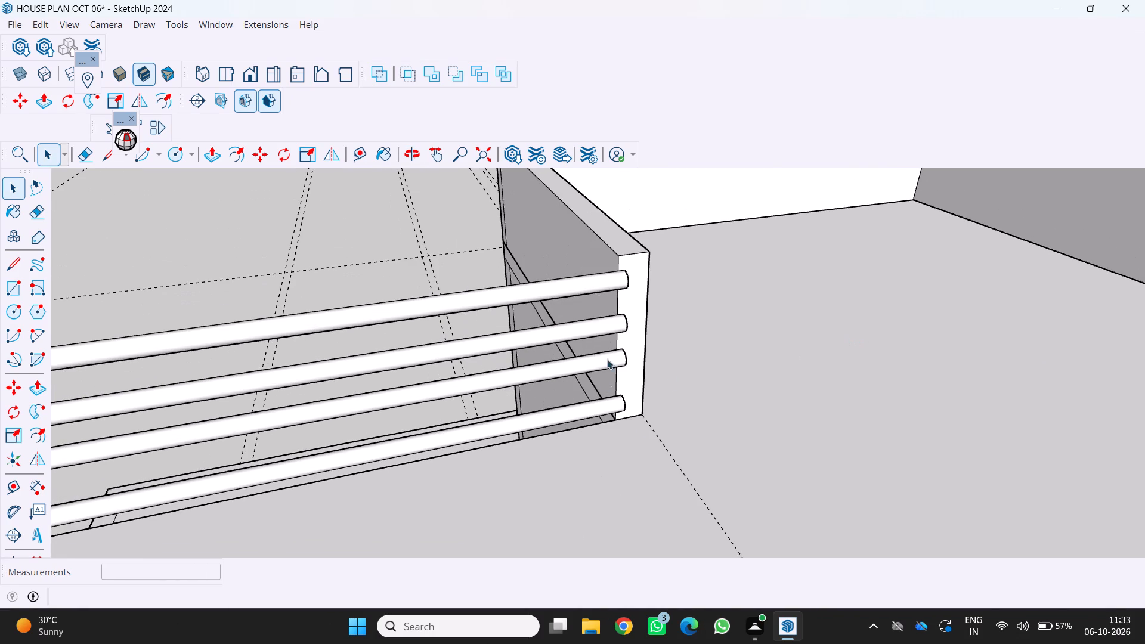
pyautogui.scroll(-3, 611, 343)
pyautogui.moveTo(623, 305); pyautogui.dragTo(585, 312, button='middle')
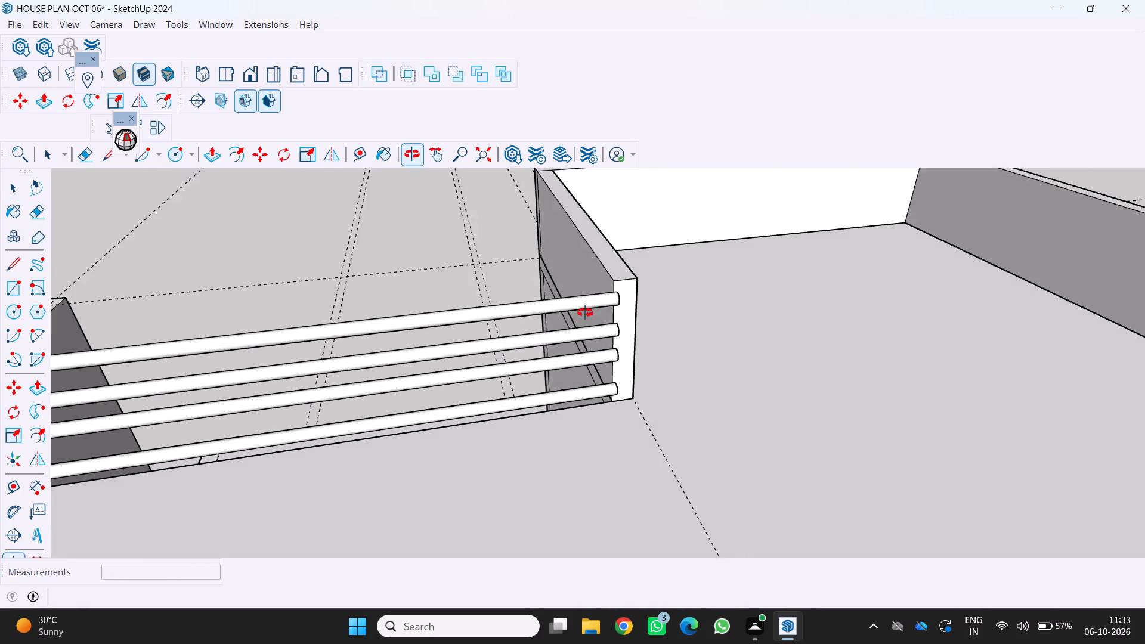
pyautogui.moveTo(585, 312); pyautogui.dragTo(581, 312, button='middle')
pyautogui.scroll(8, 621, 292)
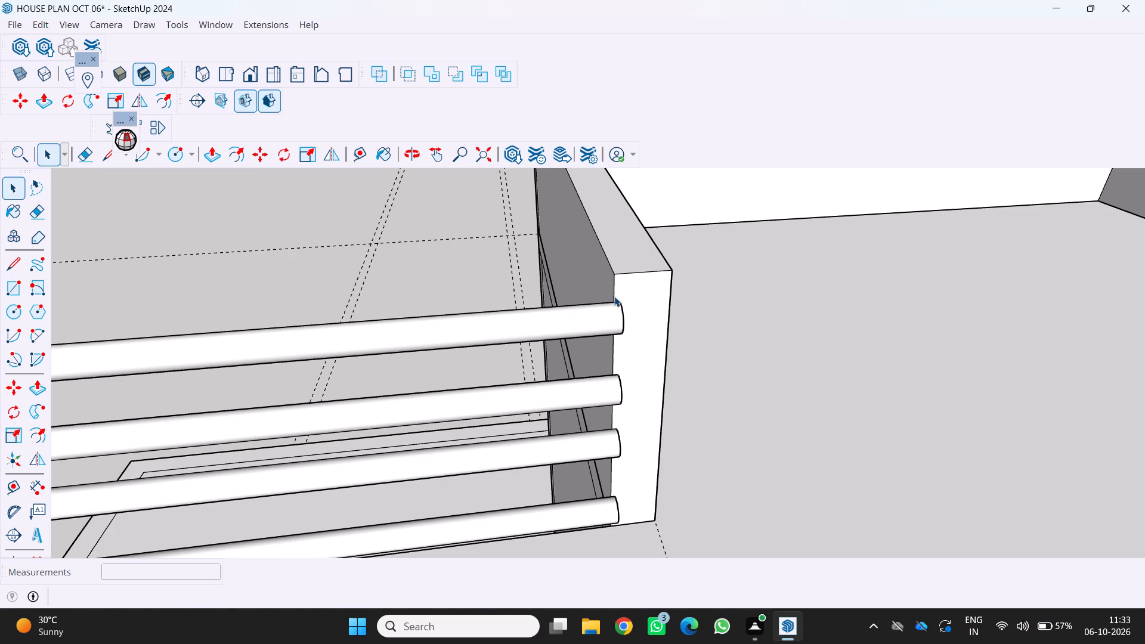
pyautogui.press('p')
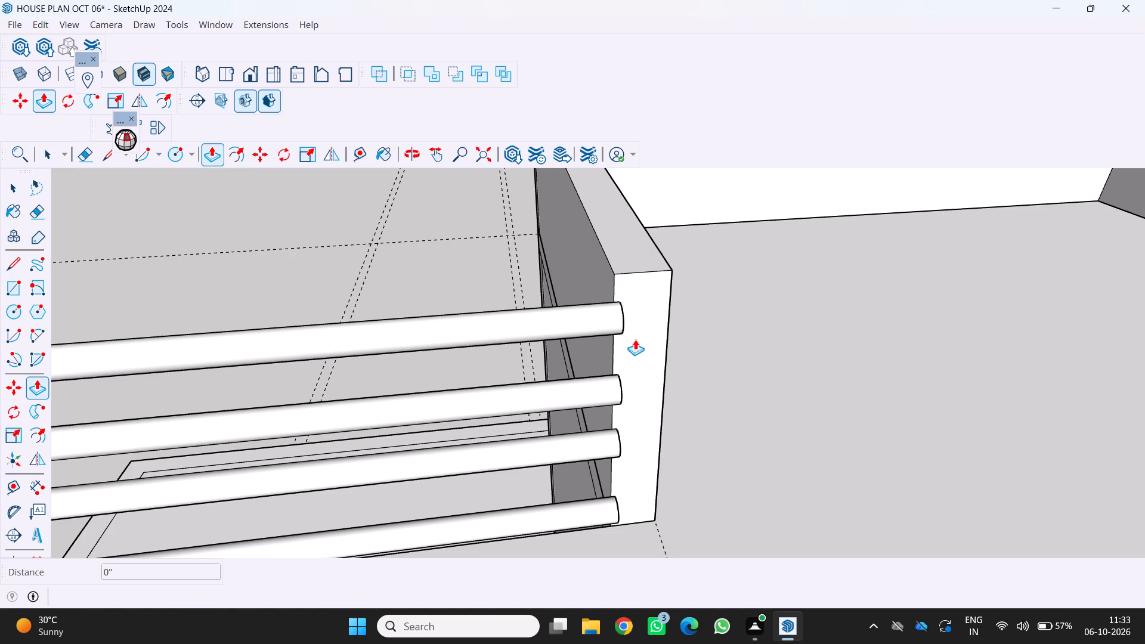
pyautogui.click(635, 324)
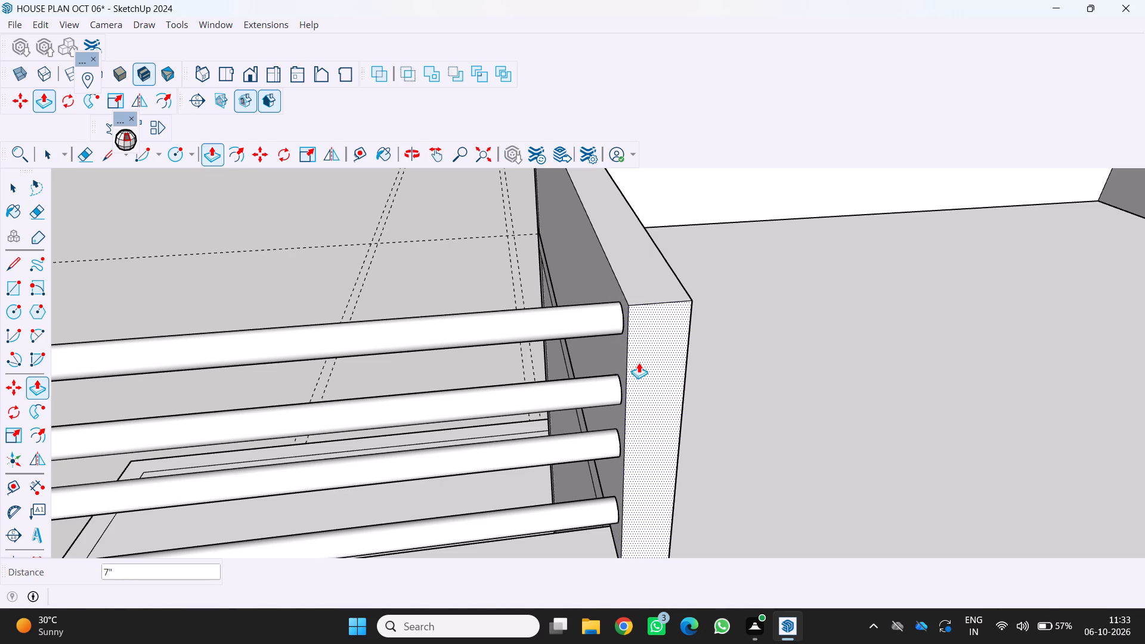
pyautogui.click(638, 363)
pyautogui.scroll(-11, 583, 386)
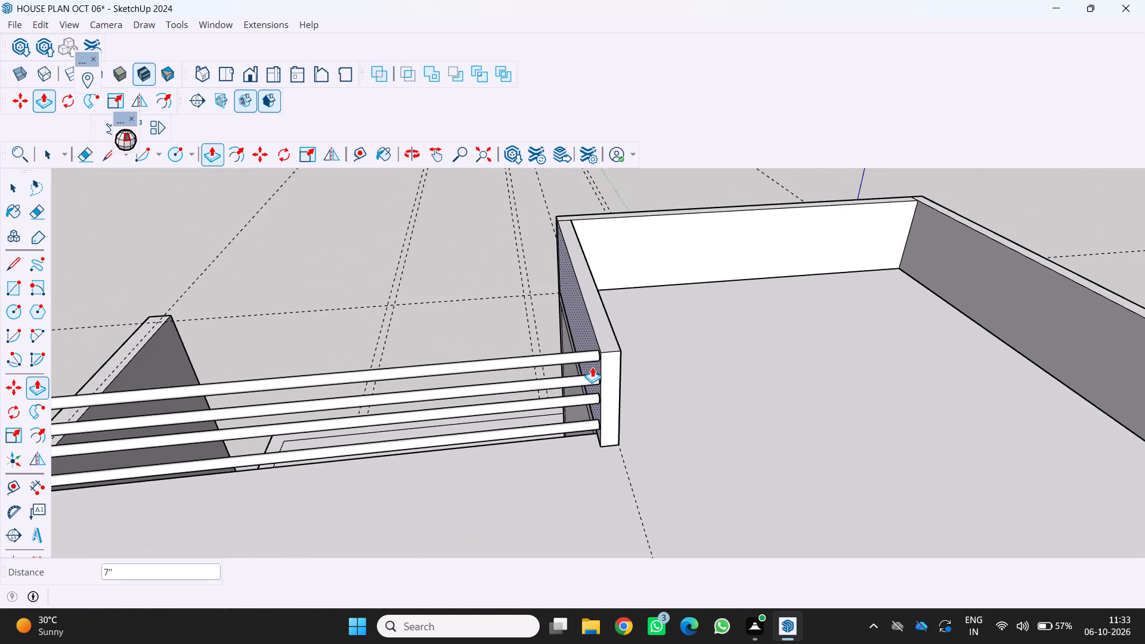
pyautogui.scroll(-8, 543, 416)
pyautogui.press('Escape')
# Examine the whole two-storey house from outside, including the rails between the roof parapets.
pyautogui.scroll(-2, 693, 407)
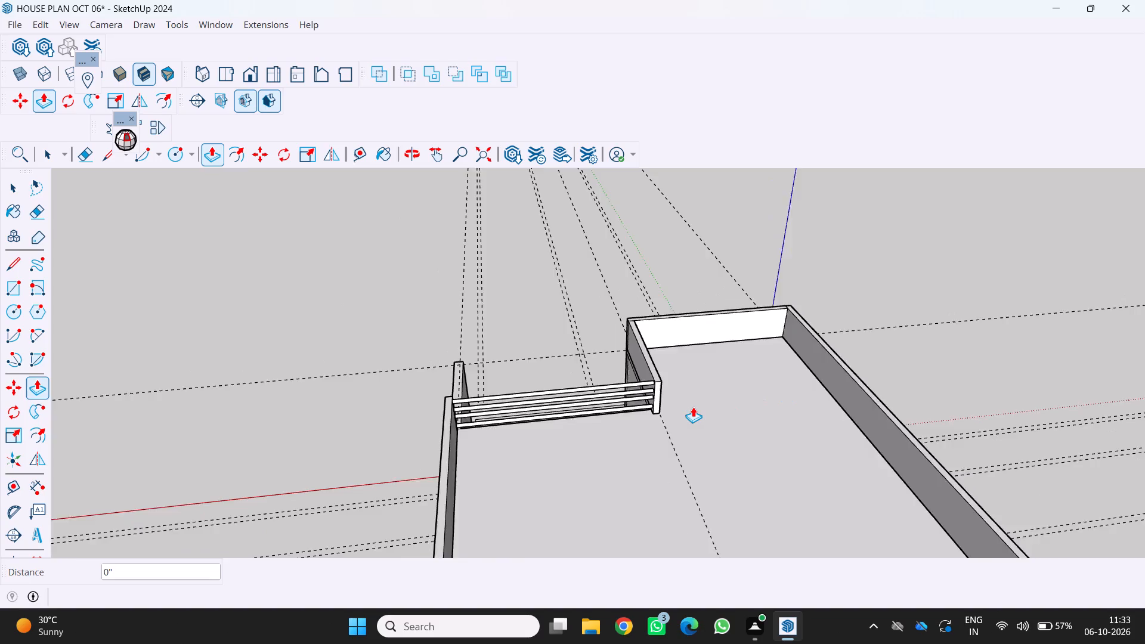
pyautogui.scroll(-4, 693, 407)
pyautogui.moveTo(691, 403); pyautogui.dragTo(708, 408, button='middle')
pyautogui.scroll(-1, 704, 407)
pyautogui.moveTo(710, 409); pyautogui.dragTo(738, 411, button='middle')
pyautogui.moveTo(744, 410); pyautogui.dragTo(762, 406, button='middle')
pyautogui.moveTo(792, 400); pyautogui.dragTo(983, 363, button='middle')
pyautogui.middleClick(1023, 355)
pyautogui.middleClick(1025, 355)
pyautogui.scroll(-1, 836, 432)
pyautogui.moveTo(836, 432); pyautogui.dragTo(1144, 450, button='middle')
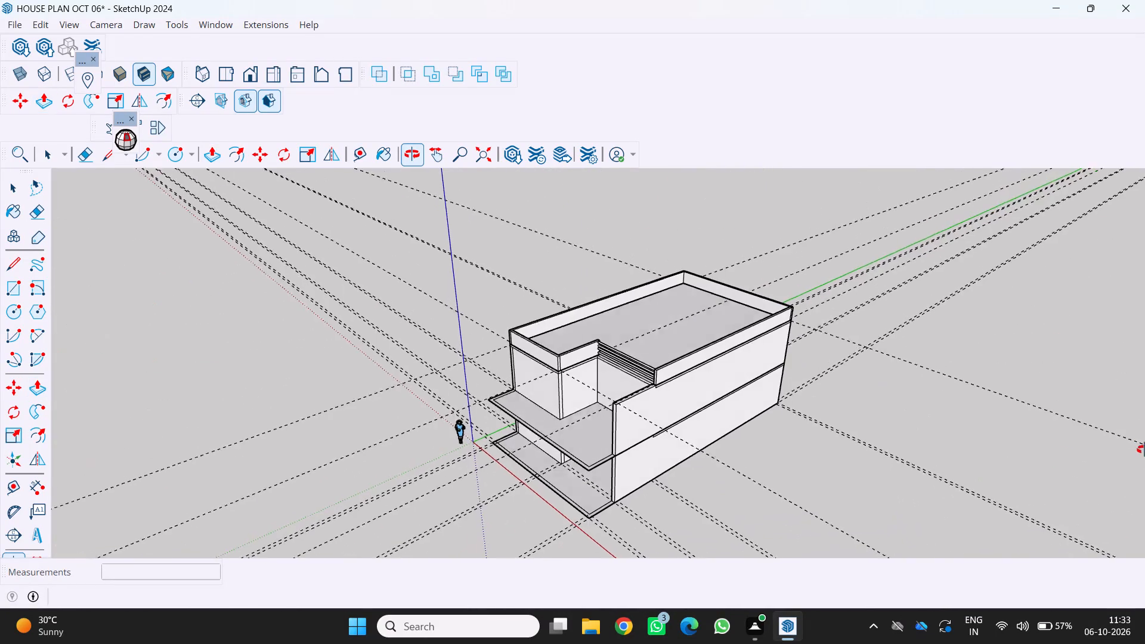
pyautogui.moveTo(1144, 450); pyautogui.dragTo(1144, 448, button='middle')
pyautogui.moveTo(381, 301); pyautogui.dragTo(583, 305, button='middle')
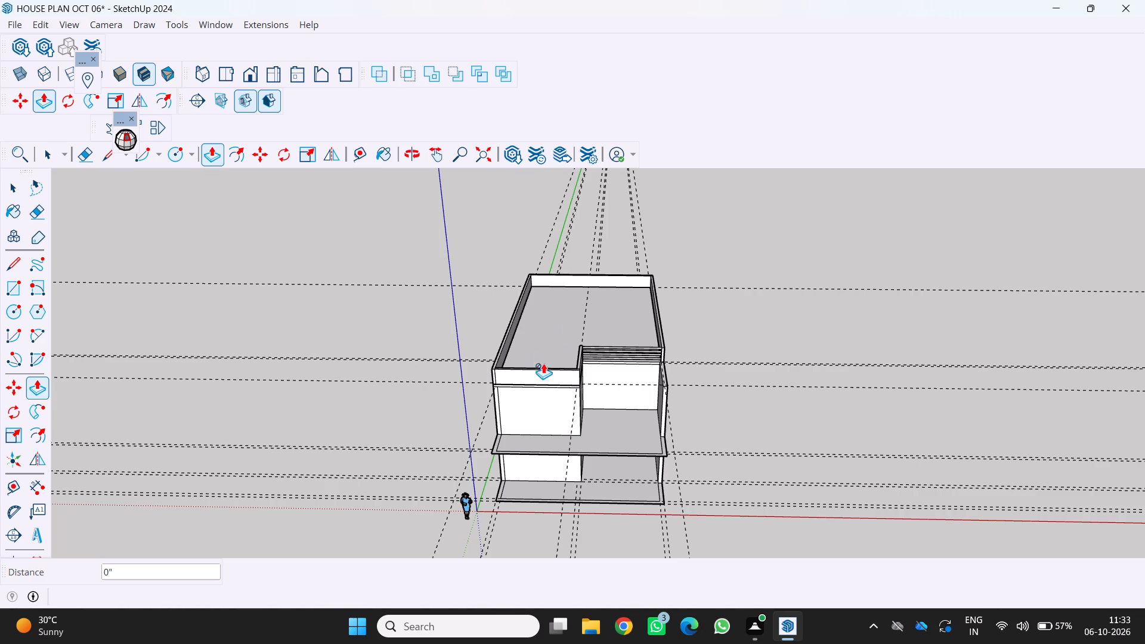
# Examine the two-storey house from above, below and the front, including the roof parapets, rails and front facade.
pyautogui.scroll(2, 605, 367)
pyautogui.middleClick(605, 367)
pyautogui.moveTo(605, 367); pyautogui.dragTo(590, 311, button='middle')
pyautogui.scroll(3, 593, 312)
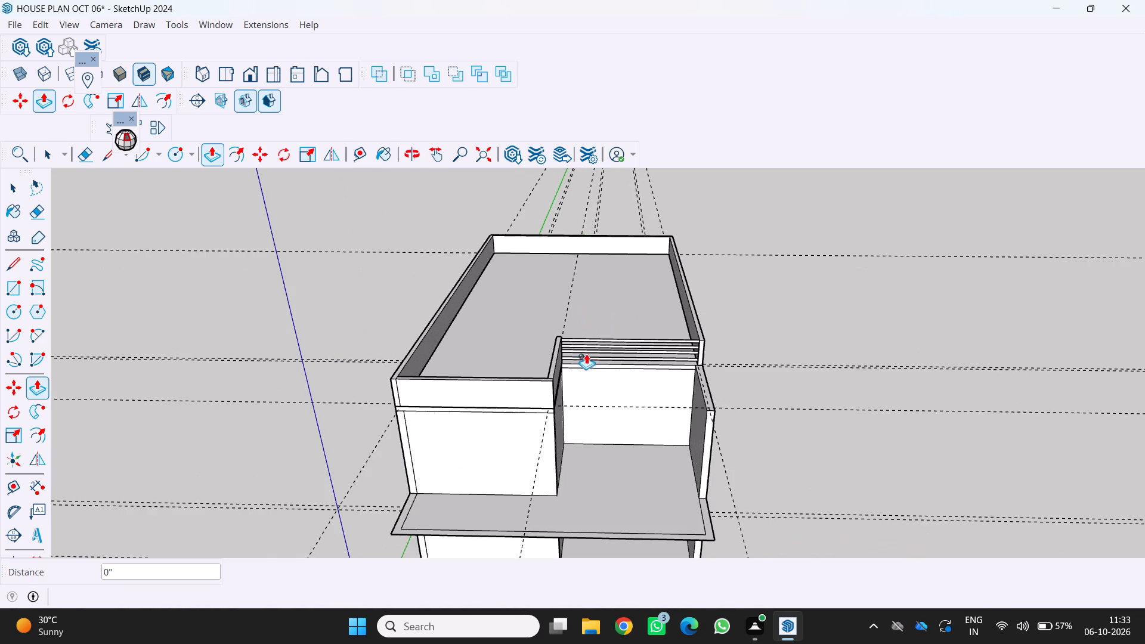
pyautogui.moveTo(586, 354); pyautogui.dragTo(609, 279, button='middle')
pyautogui.scroll(1, 598, 323)
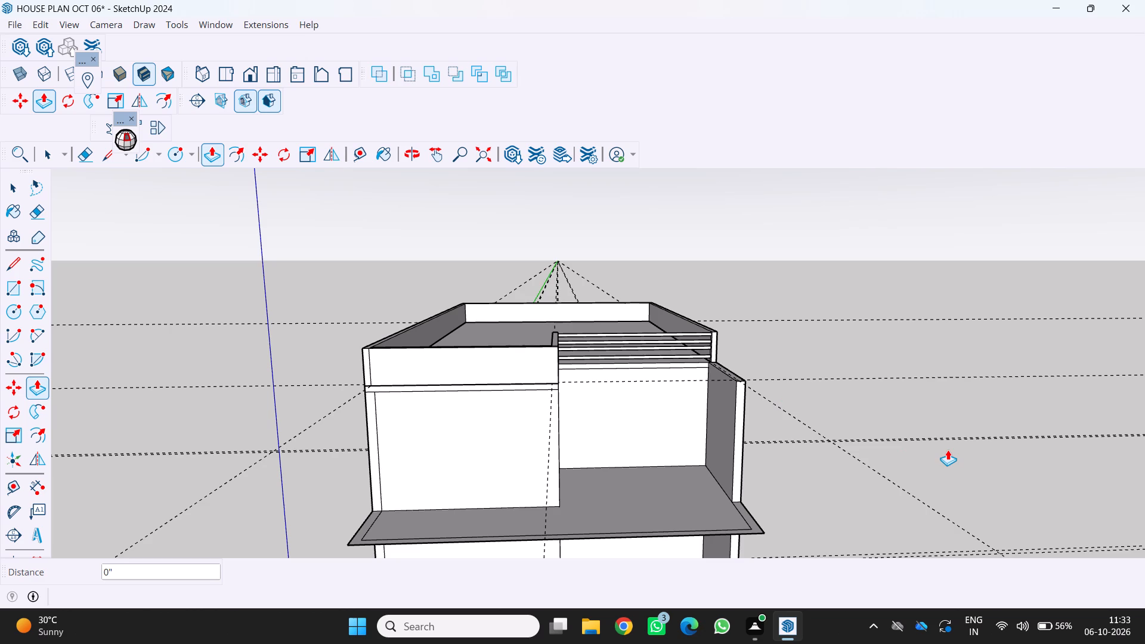
pyautogui.scroll(-4, 800, 394)
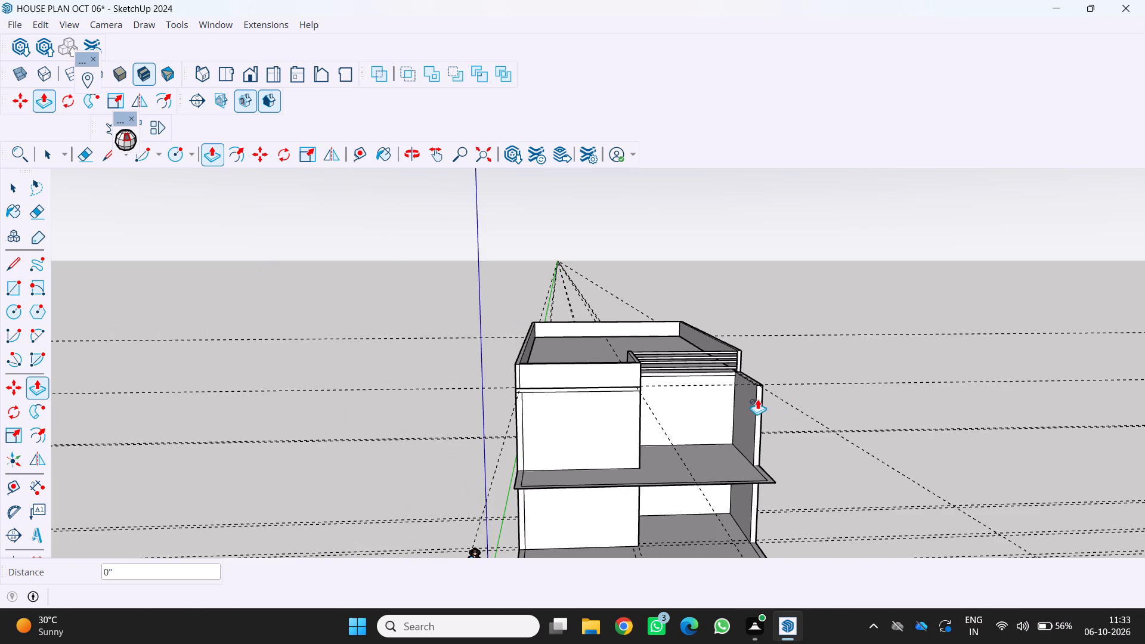
pyautogui.scroll(-2, 419, 379)
pyautogui.moveTo(426, 407); pyautogui.dragTo(375, 346, button='middle')
pyautogui.scroll(3, 585, 462)
pyautogui.moveTo(596, 441); pyautogui.dragTo(685, 500, button='middle')
pyautogui.middleClick(684, 499)
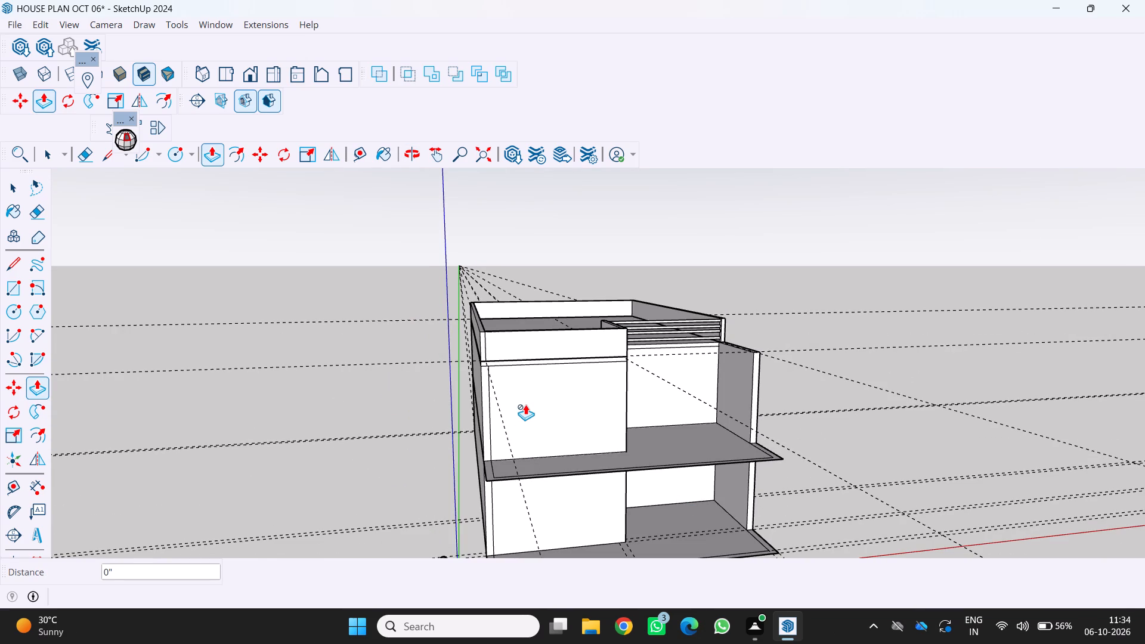
pyautogui.scroll(-1, 438, 440)
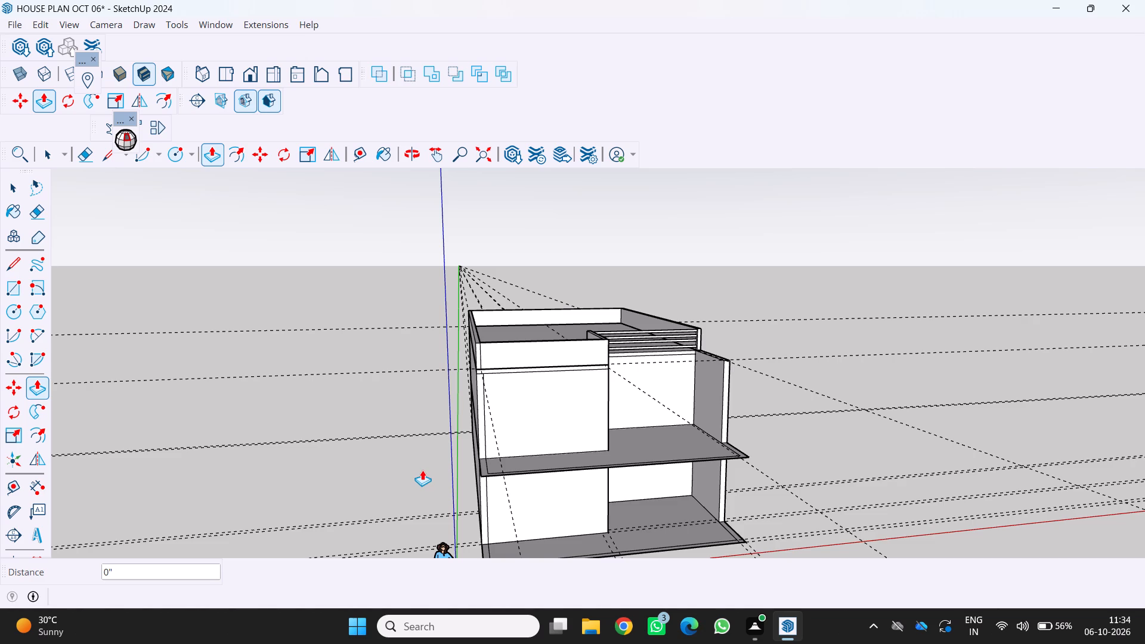
pyautogui.scroll(-1, 423, 469)
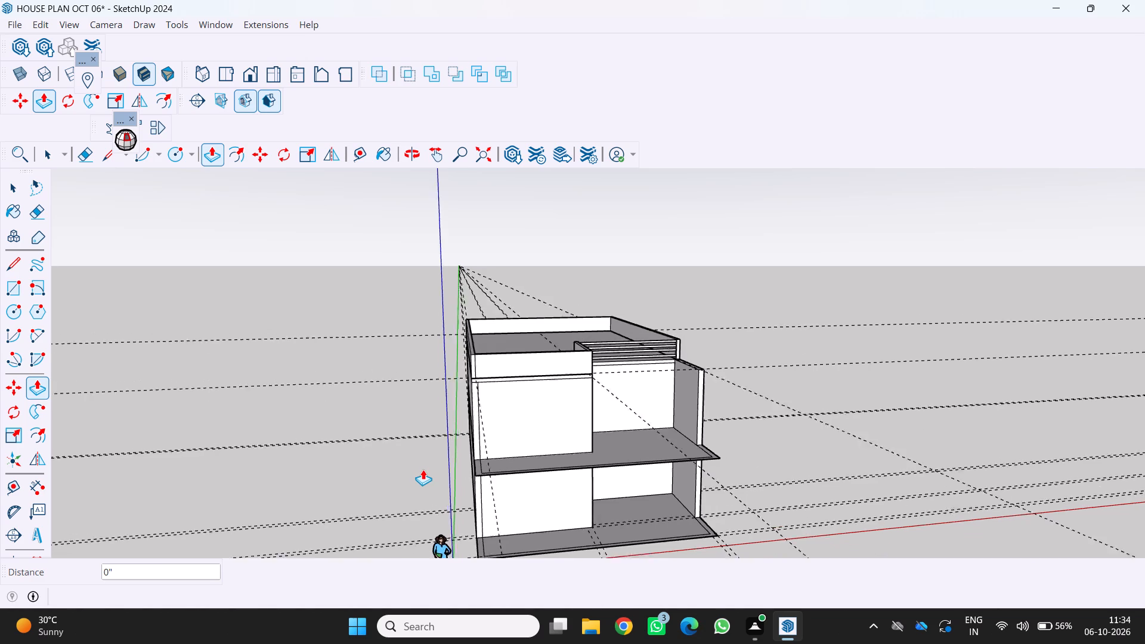
pyautogui.scroll(-2, 423, 469)
pyautogui.moveTo(512, 435); pyautogui.dragTo(435, 309, button='middle')
pyautogui.scroll(1, 434, 308)
pyautogui.middleClick(434, 308)
pyautogui.scroll(4, 509, 361)
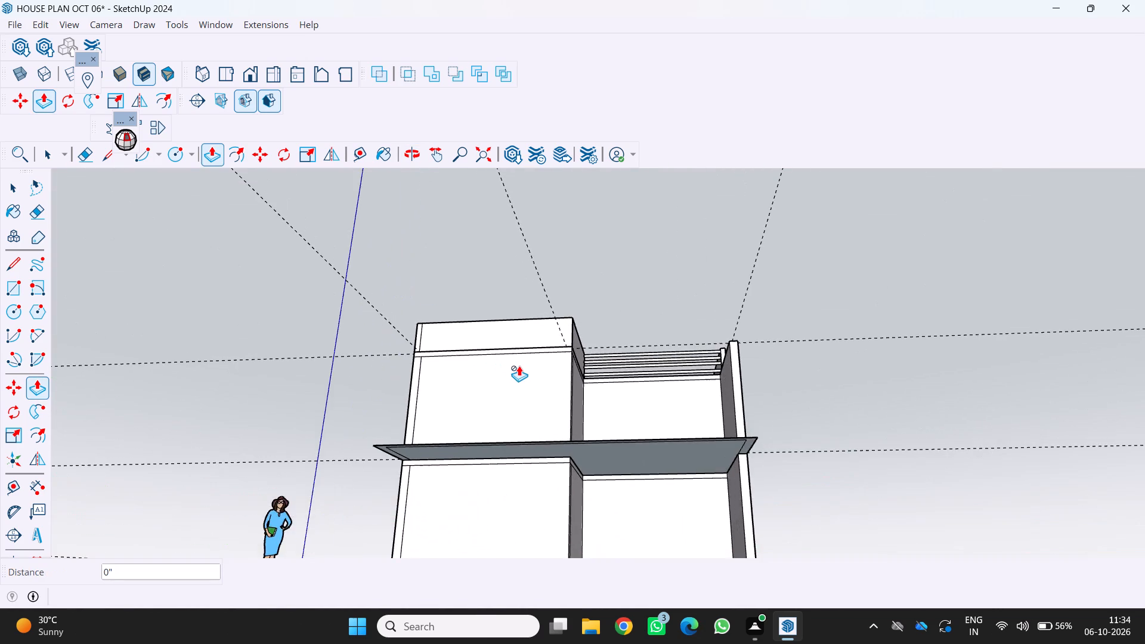
pyautogui.scroll(-9, 519, 366)
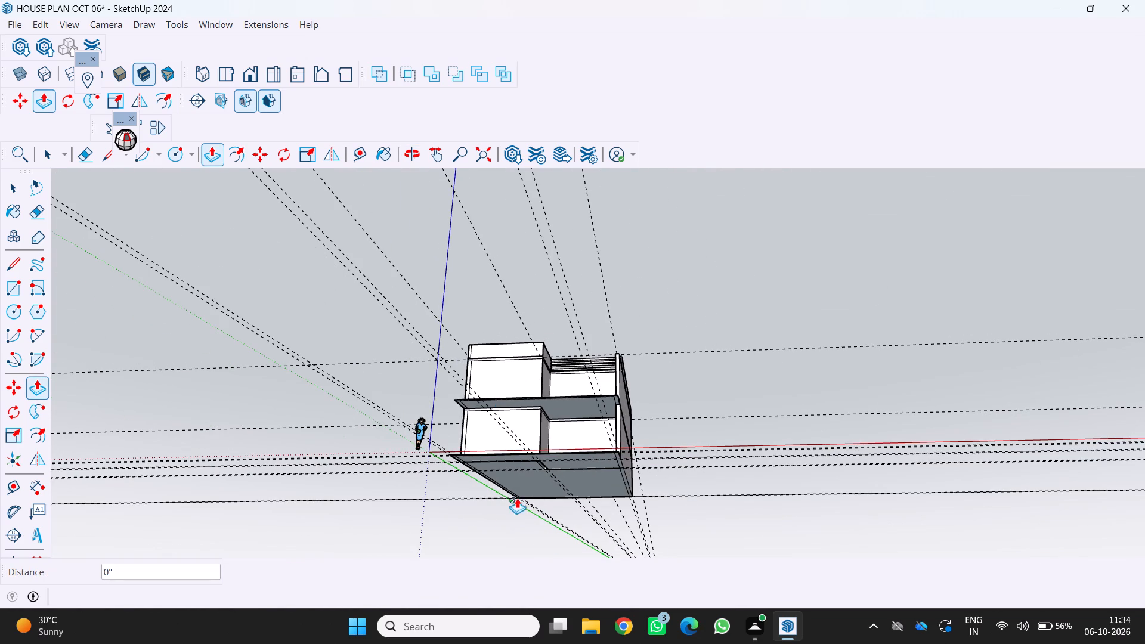
pyautogui.moveTo(519, 497); pyautogui.dragTo(539, 121, button='middle')
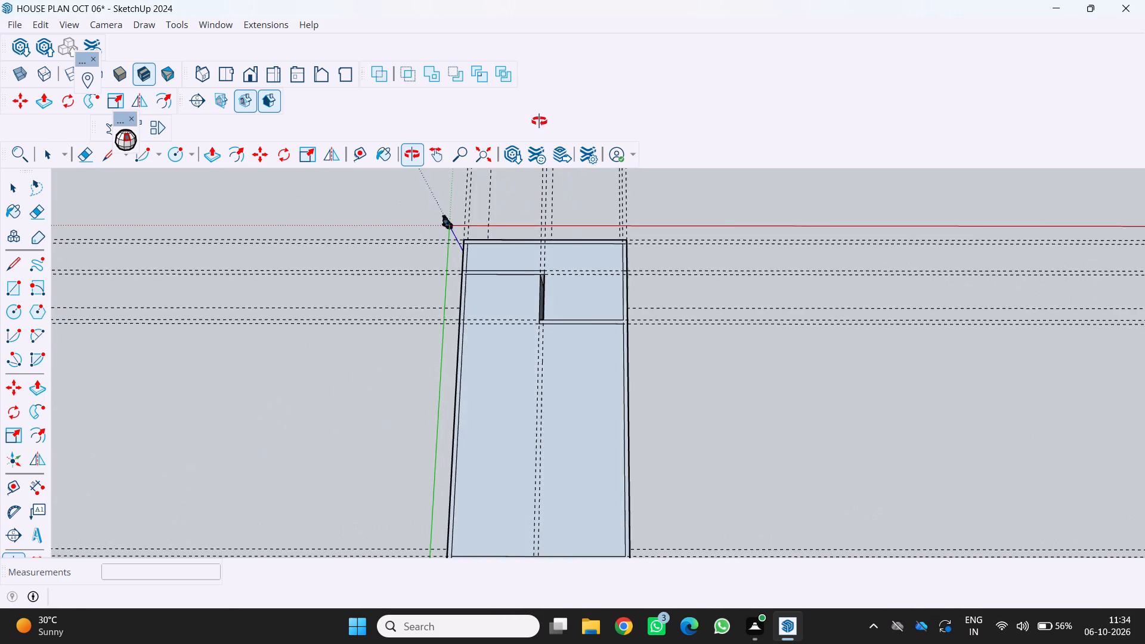
pyautogui.moveTo(539, 121); pyautogui.dragTo(466, 539, button='middle')
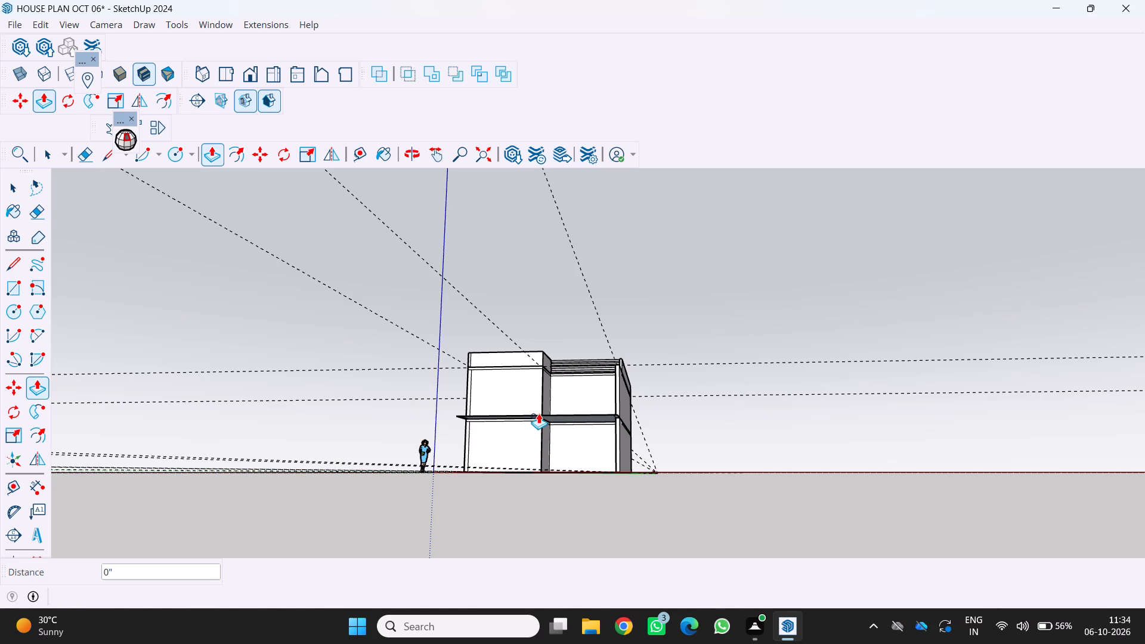
pyautogui.scroll(-4, 546, 394)
pyautogui.moveTo(550, 372); pyautogui.dragTo(558, 538, button='middle')
pyautogui.scroll(1, 560, 538)
pyautogui.scroll(3, 524, 369)
pyautogui.moveTo(536, 371); pyautogui.dragTo(535, 371, button='middle')
pyautogui.scroll(1, 537, 371)
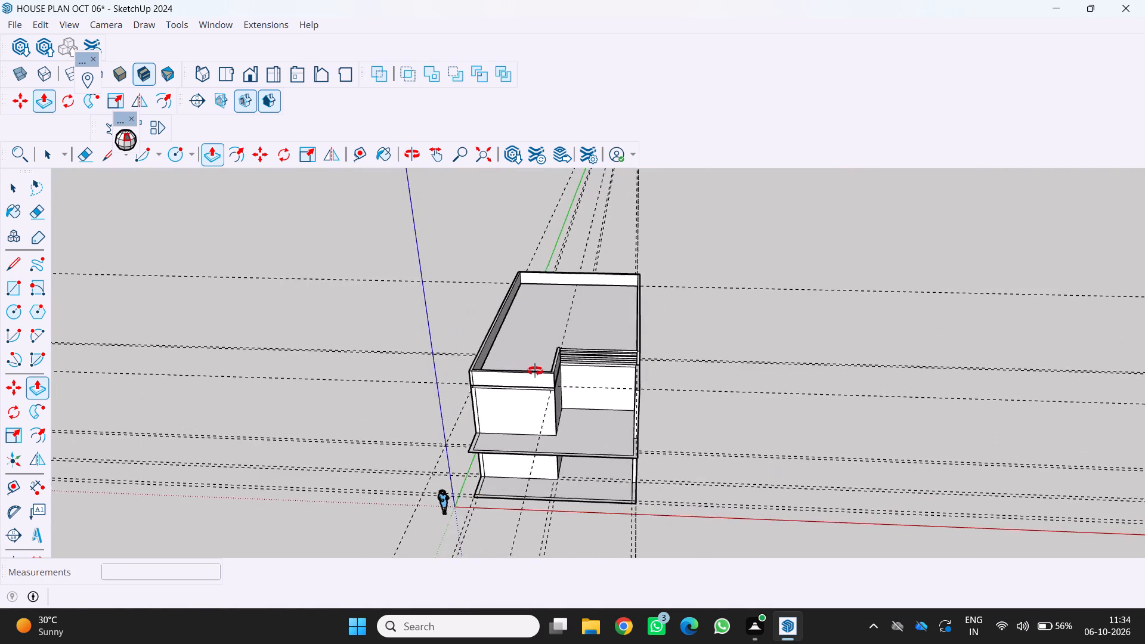
pyautogui.moveTo(535, 371); pyautogui.dragTo(547, 338, button='middle')
pyautogui.scroll(2, 535, 371)
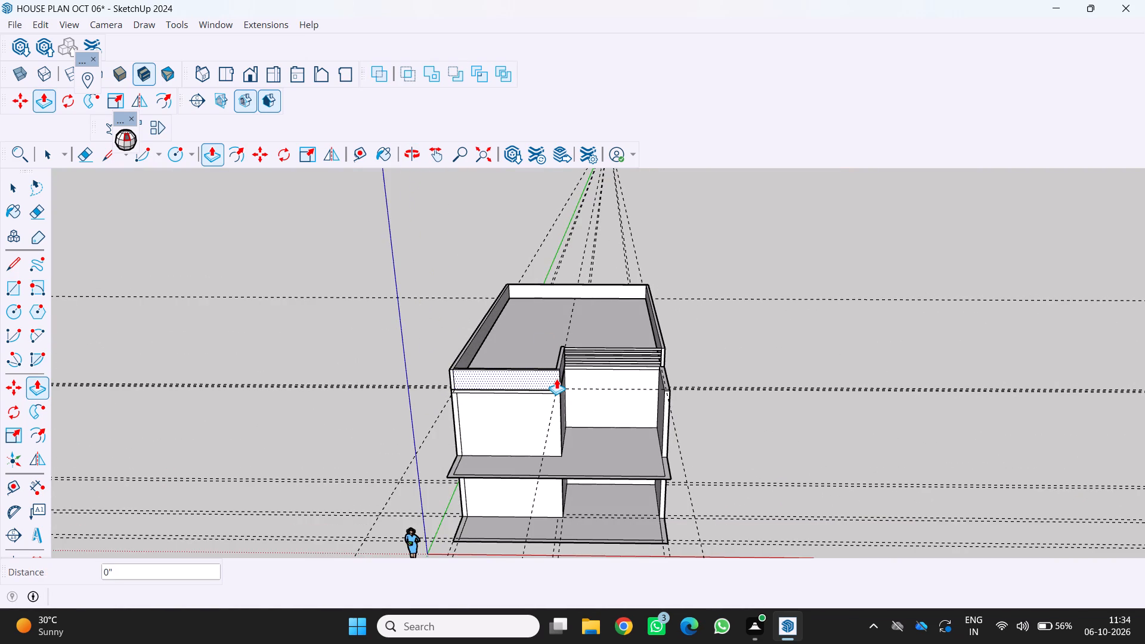
pyautogui.scroll(5, 604, 360)
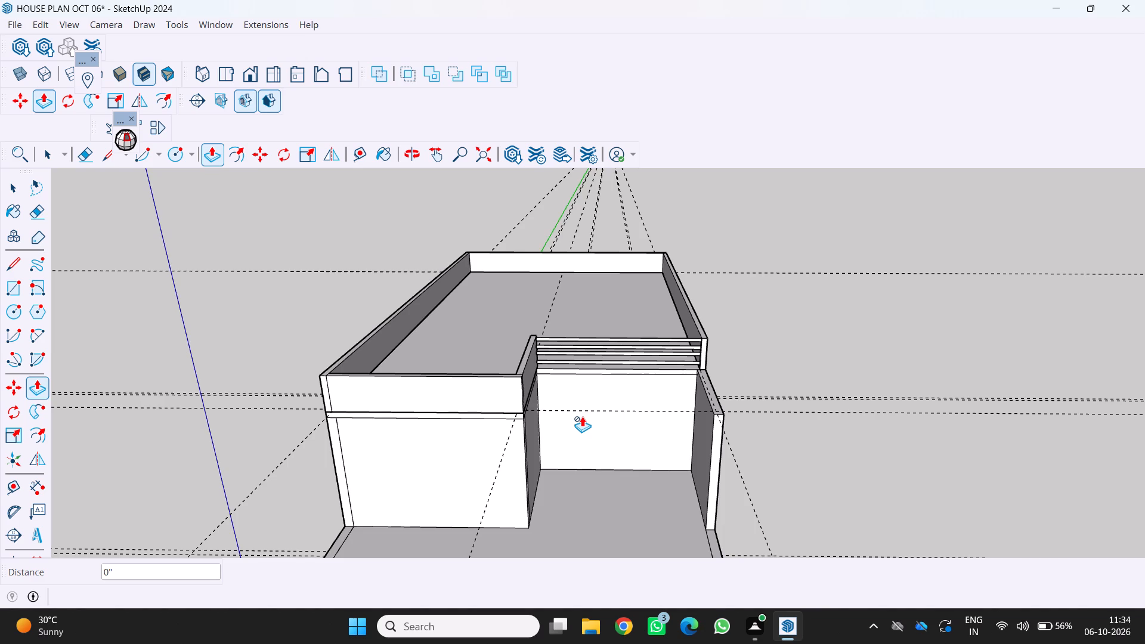
pyautogui.scroll(-2, 466, 478)
pyautogui.moveTo(466, 475); pyautogui.dragTo(472, 460, button='middle')
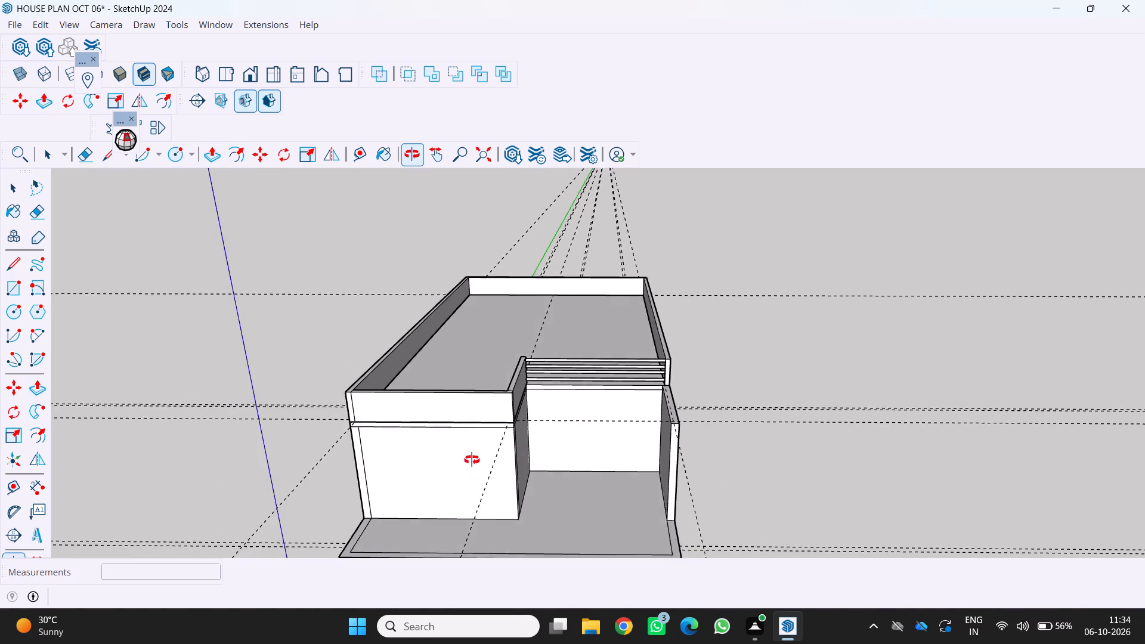
pyautogui.moveTo(472, 460); pyautogui.dragTo(486, 377, button='middle')
pyautogui.middleClick(485, 375)
pyautogui.scroll(5, 430, 369)
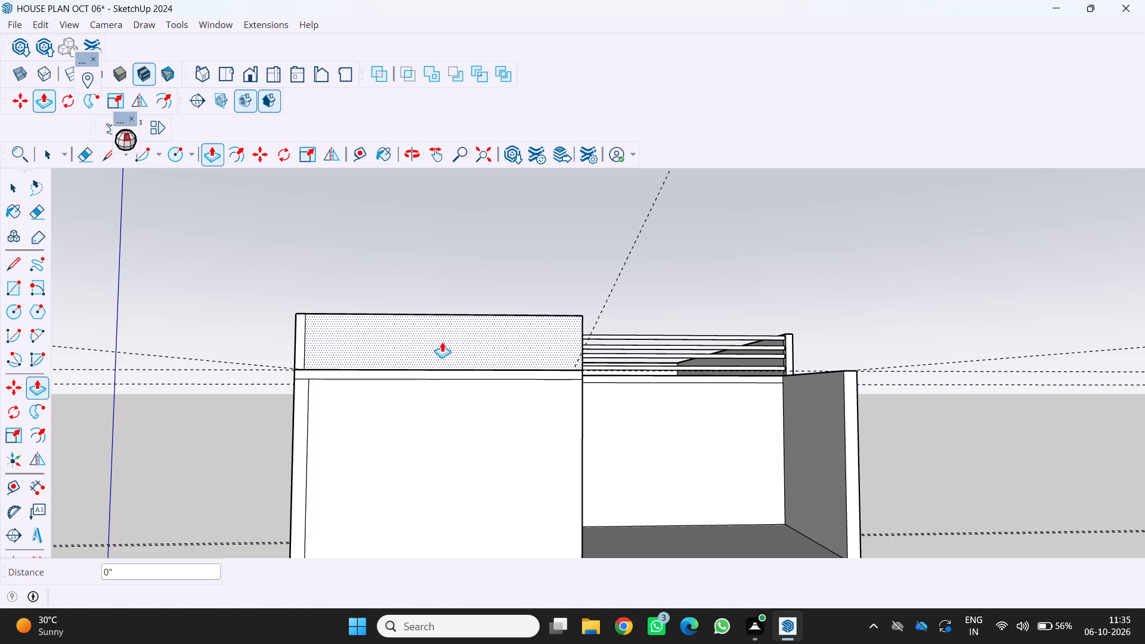
# Copy the top outer edge of the front roof parapet 9" straight down its outer face.
pyautogui.press('Escape')
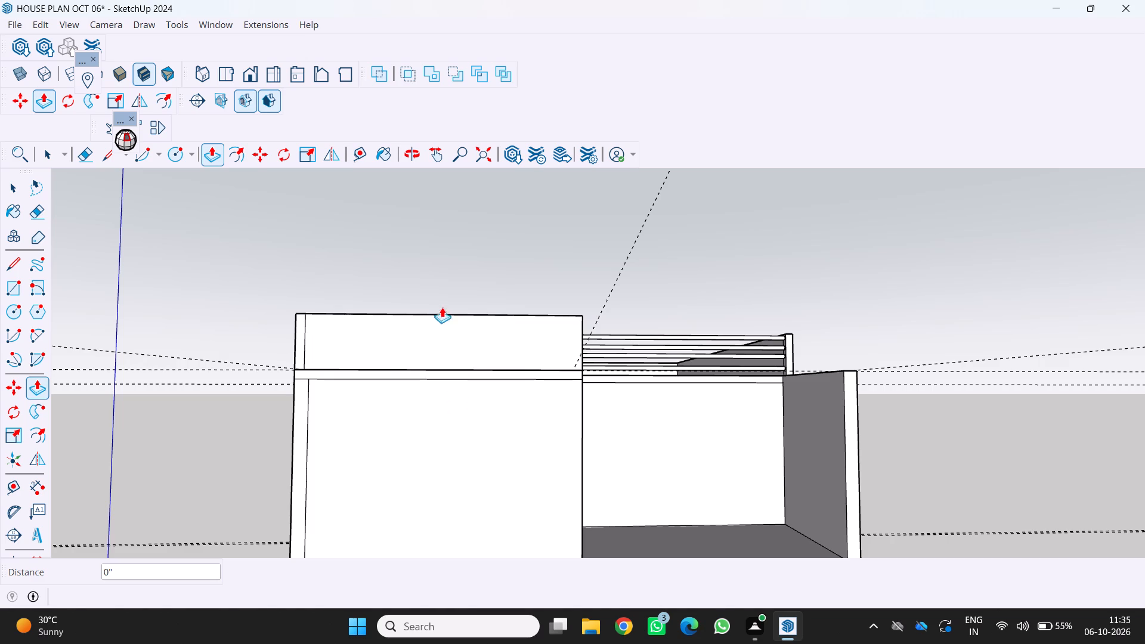
pyautogui.press('space')
pyautogui.press('End')
pyautogui.press('End')
pyautogui.press('End')
pyautogui.press('End')
pyautogui.press('End')
pyautogui.press('End')
pyautogui.press('End')
pyautogui.press('End')
pyautogui.press('End')
pyautogui.press('End')
pyautogui.press('End')
pyautogui.press('End')
pyautogui.press('End')
pyautogui.press('End')
pyautogui.press('End')
pyautogui.press('End')
pyautogui.press('End')
pyautogui.press('End')
pyautogui.press('End')
pyautogui.press('End')
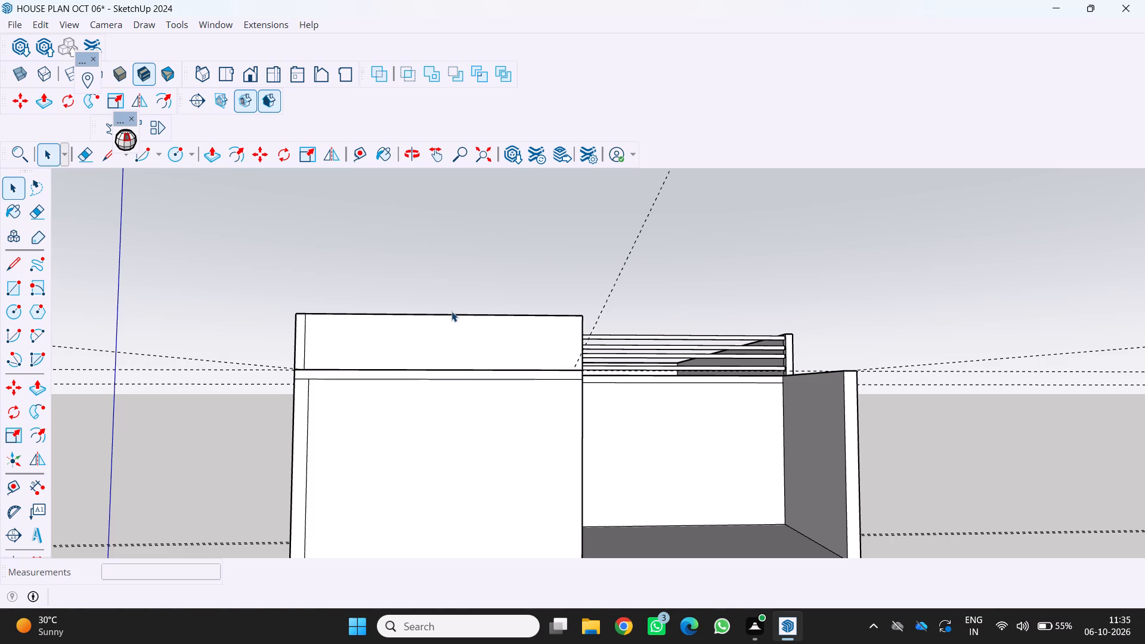
pyautogui.click(451, 313)
pyautogui.click(450, 312)
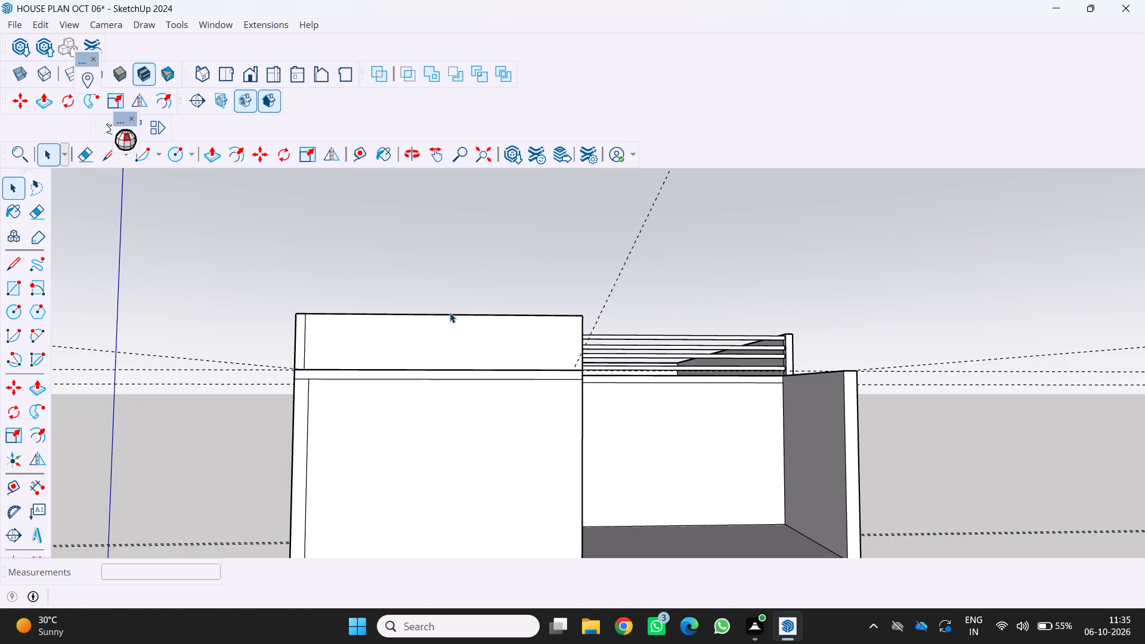
pyautogui.click(450, 312)
pyautogui.tripleClick(450, 312)
pyautogui.moveTo(452, 314); pyautogui.dragTo(456, 329, button='middle')
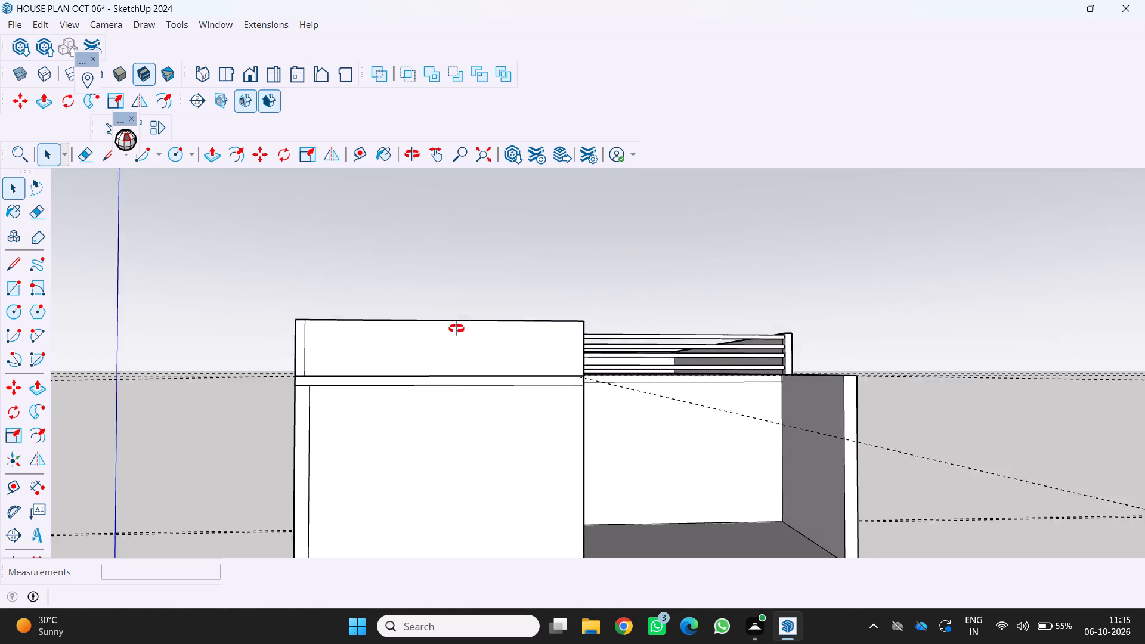
pyautogui.moveTo(456, 329); pyautogui.dragTo(454, 355, button='middle')
pyautogui.middleClick(454, 355)
pyautogui.middleClick(453, 355)
pyautogui.press('space')
pyautogui.press('End')
pyautogui.press('space')
pyautogui.press('End')
pyautogui.press('End')
pyautogui.press('End')
pyautogui.press('End')
pyautogui.press('End')
pyautogui.press('End')
pyautogui.press('End')
pyautogui.press('End')
pyautogui.press('End')
pyautogui.press('End')
pyautogui.press('End')
pyautogui.press('End')
pyautogui.press('End')
pyautogui.press('End')
pyautogui.press('End')
pyautogui.press('End')
pyautogui.press('End')
pyautogui.press('End')
pyautogui.press('End')
pyautogui.press('End')
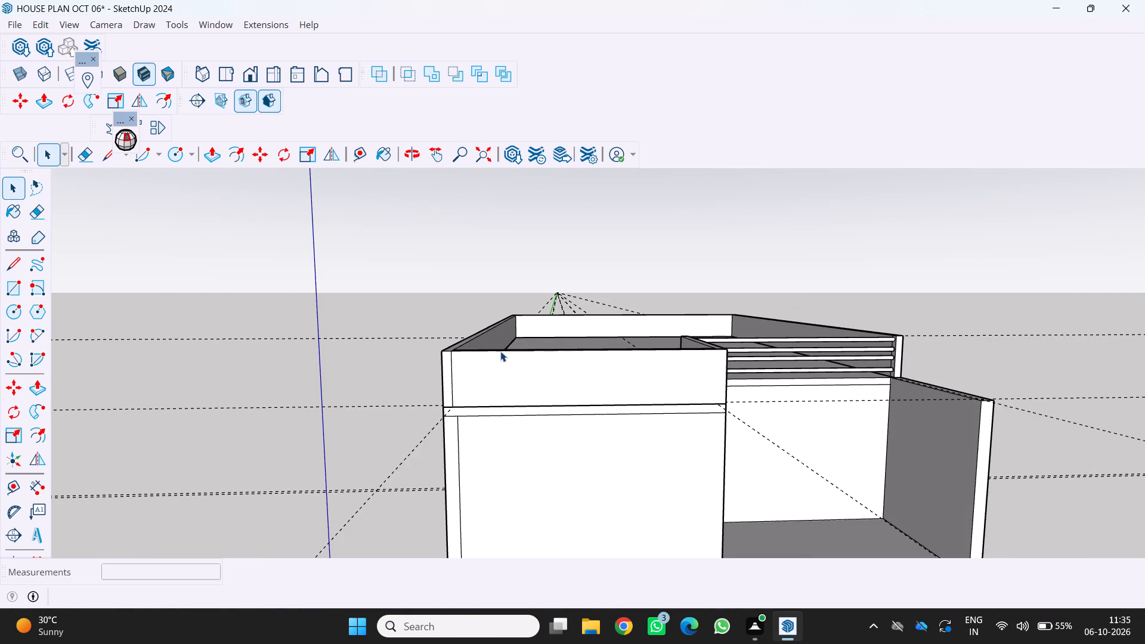
pyautogui.click(502, 351)
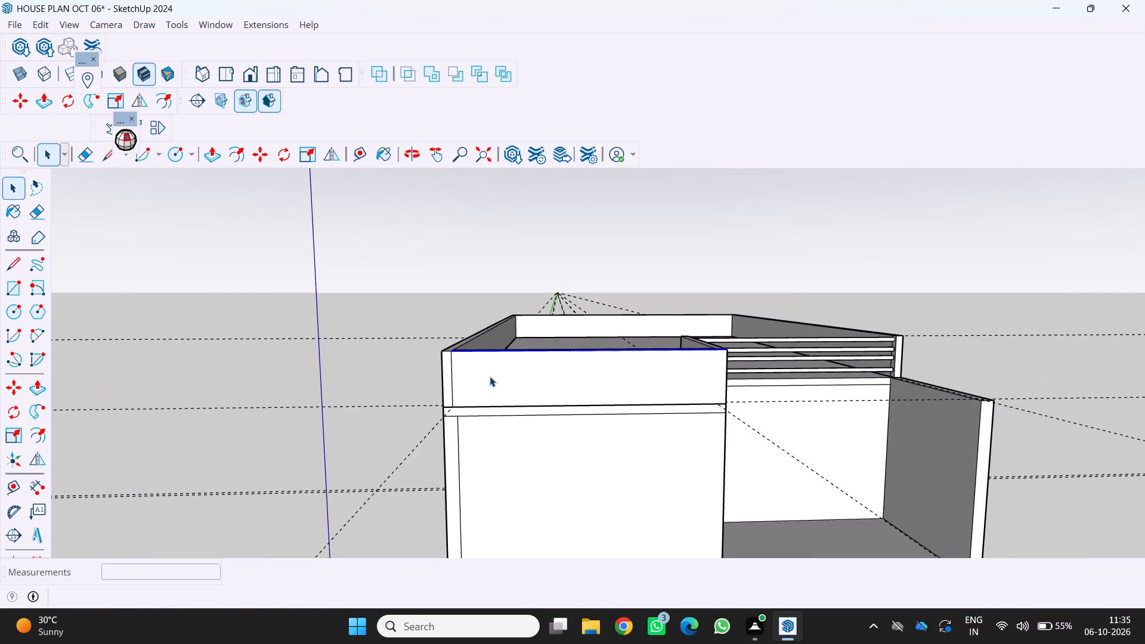
pyautogui.press('m')
pyautogui.press('End')
pyautogui.press('End')
pyautogui.press('End')
pyautogui.press('End')
pyautogui.press('End')
pyautogui.press('End')
pyautogui.press('End')
pyautogui.press('End')
pyautogui.press('End')
pyautogui.press('End')
pyautogui.press('End')
pyautogui.press('End')
pyautogui.press('End')
pyautogui.press('End')
pyautogui.press('End')
pyautogui.press('End')
pyautogui.press('End')
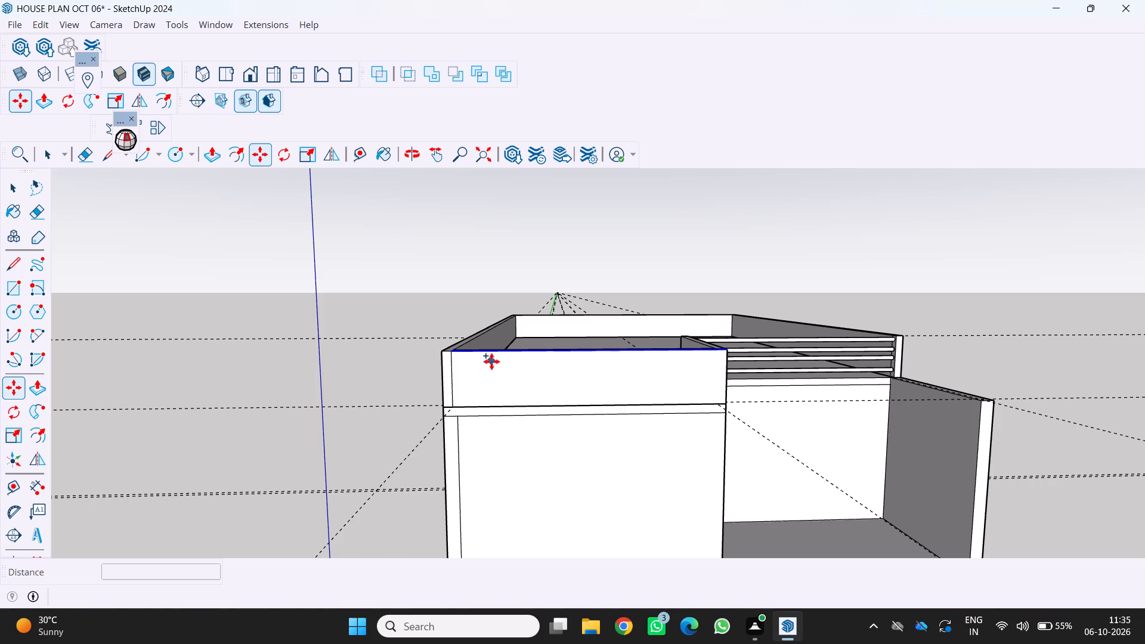
pyautogui.click(491, 350)
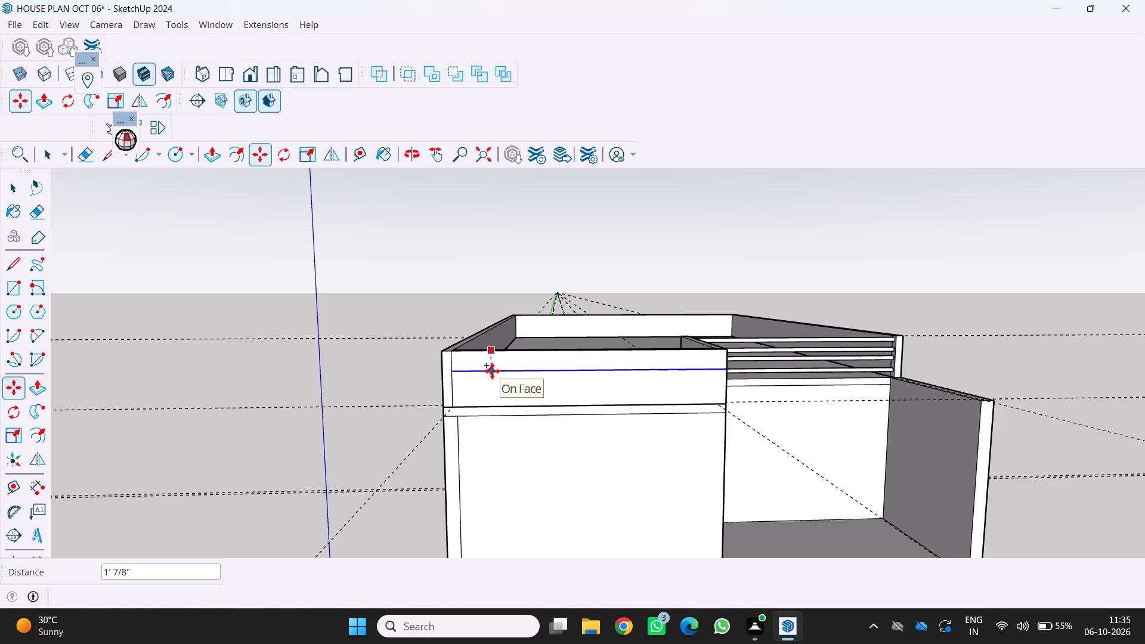
pyautogui.press('6')
pyautogui.press('Return')
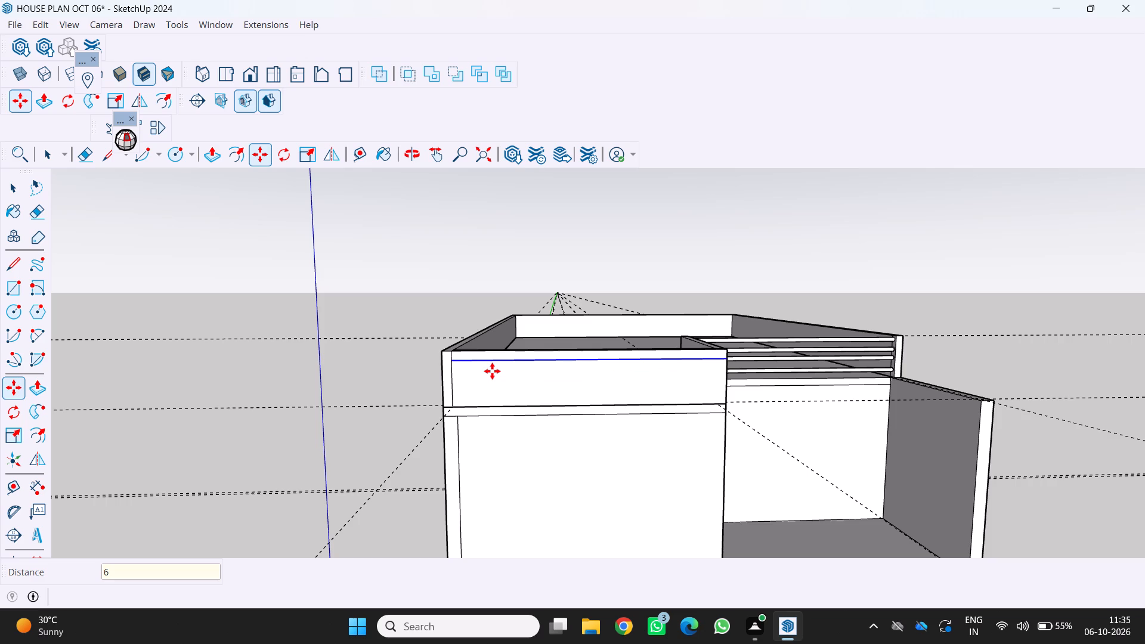
pyautogui.press('9')
pyautogui.press('Return')
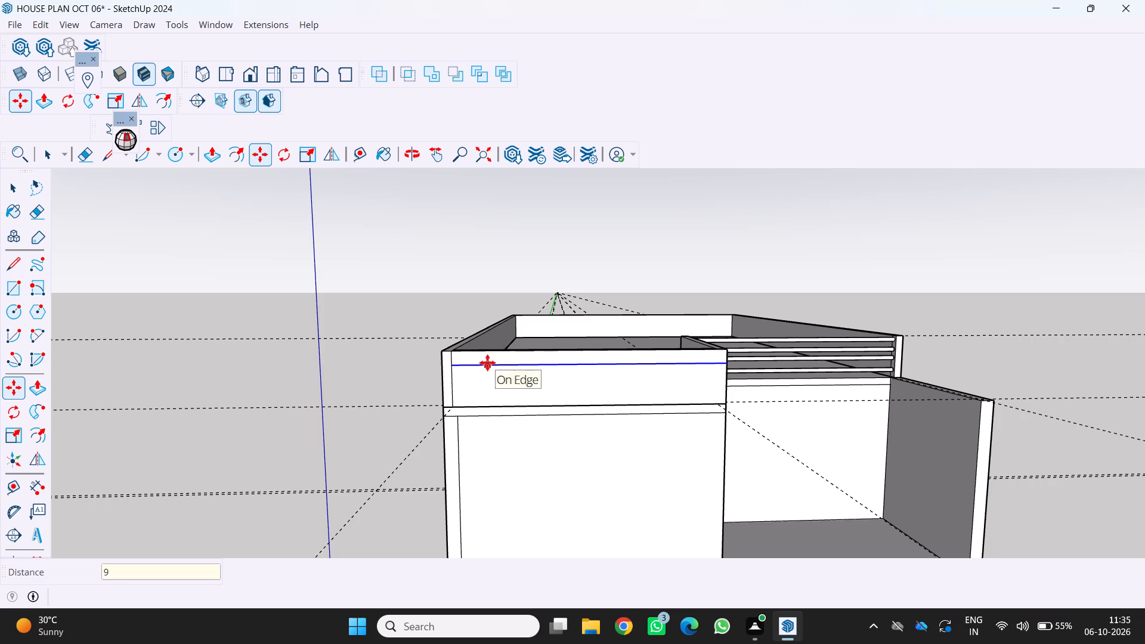
# Push/pull the 9" strip along the top of the front parapet outward about 10 13/16" as a projecting band.
pyautogui.press('p')
pyautogui.scroll(2, 495, 366)
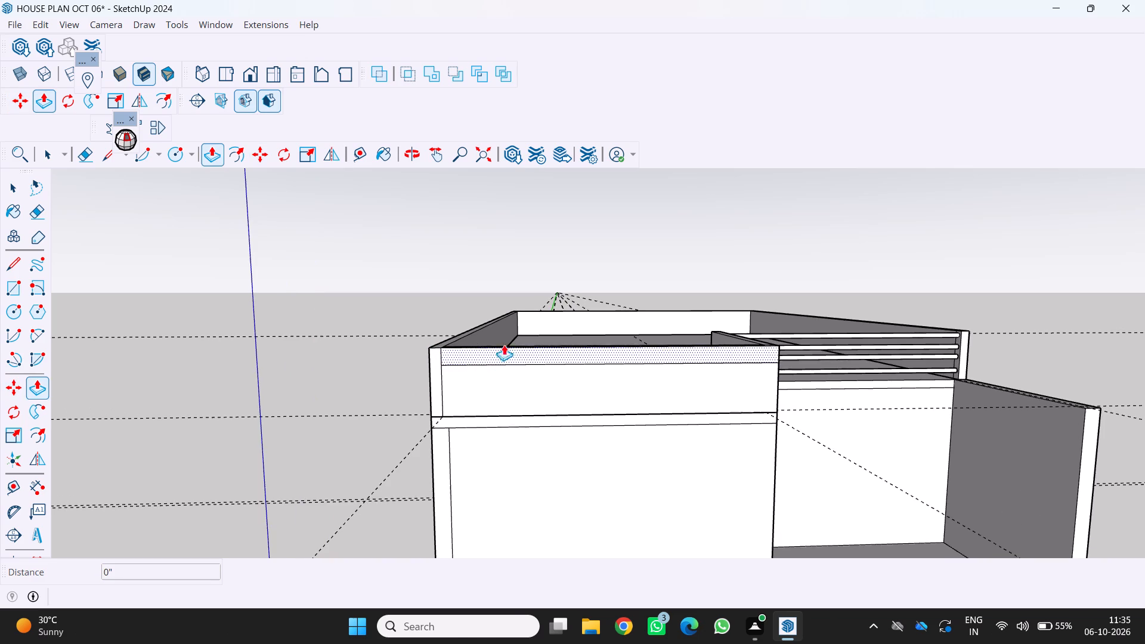
pyautogui.click(512, 351)
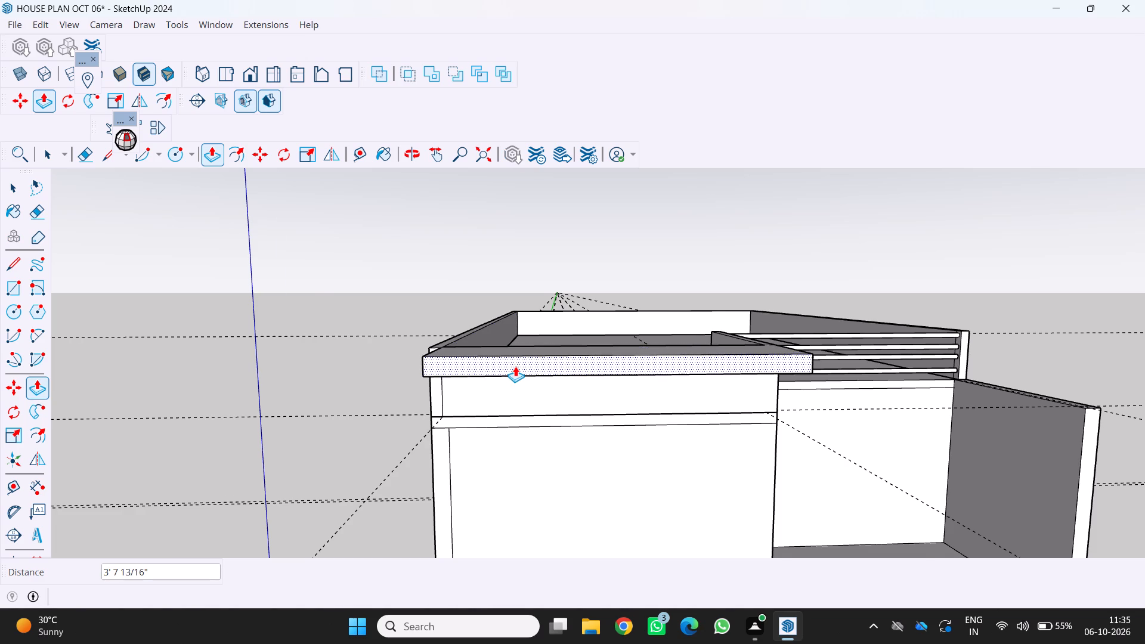
pyautogui.scroll(-3, 515, 366)
pyautogui.moveTo(515, 366); pyautogui.dragTo(391, 339, button='middle')
pyautogui.middleClick(391, 339)
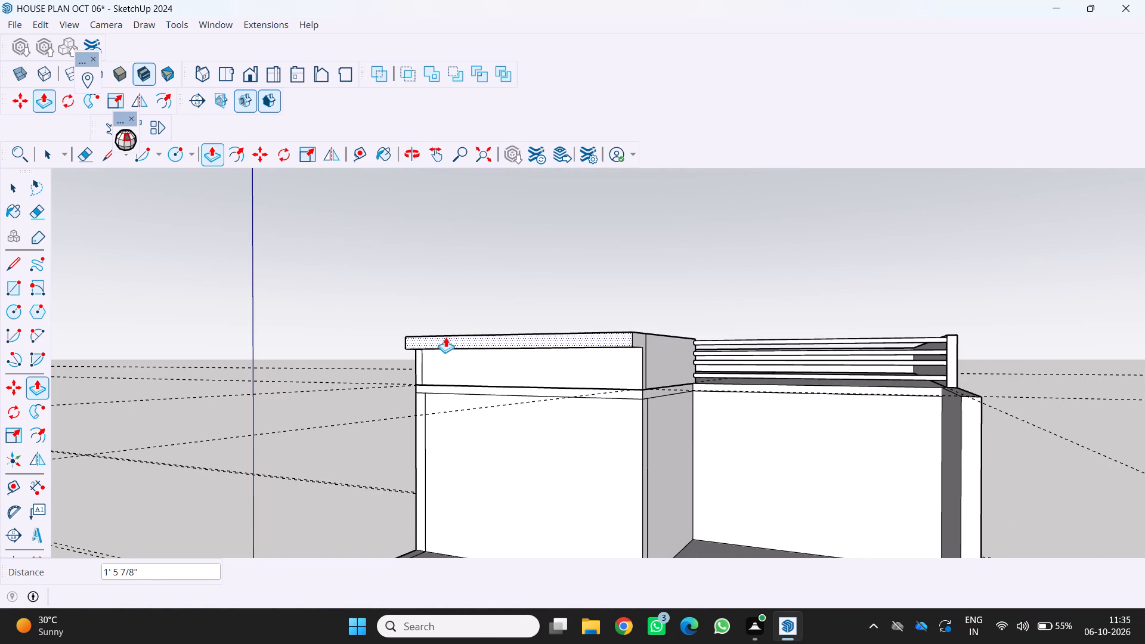
pyautogui.moveTo(452, 339); pyautogui.dragTo(376, 317, button='middle')
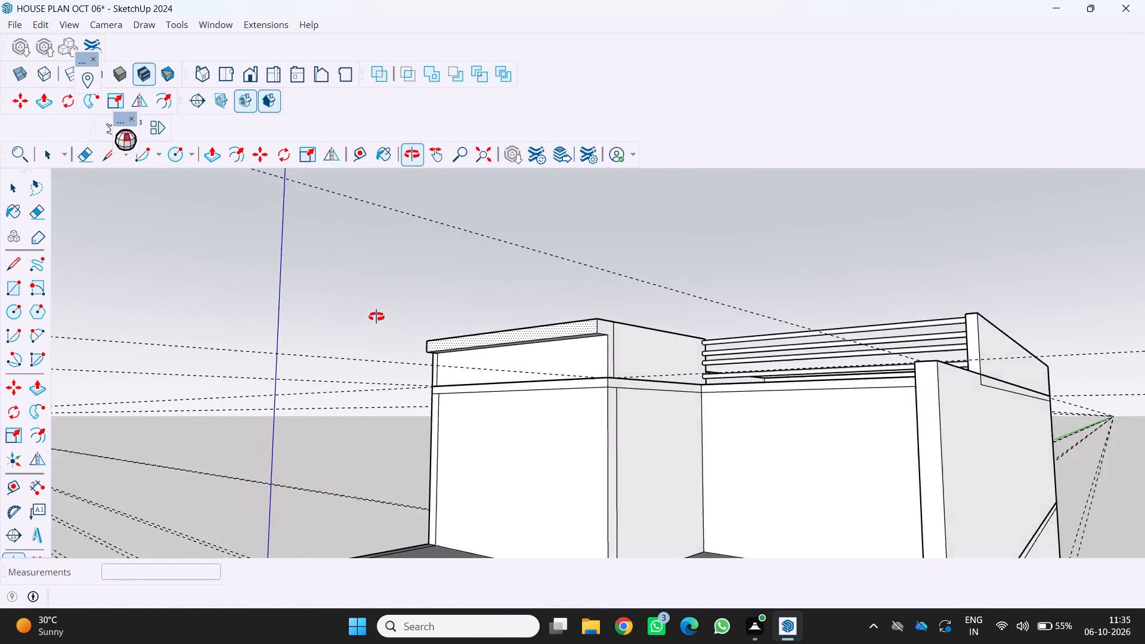
pyautogui.moveTo(376, 317); pyautogui.dragTo(359, 320, button='middle')
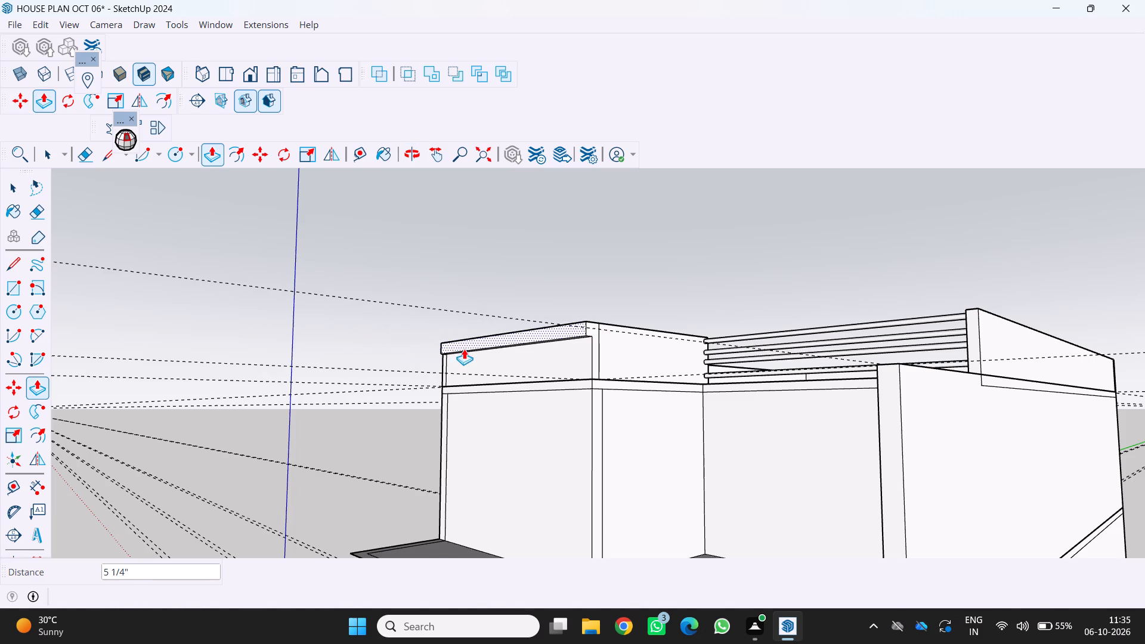
pyautogui.click(457, 354)
# Push/pull the front end face of the side roof parapet outward about 10 13/16", flush with the projecting band.
pyautogui.scroll(-4, 407, 382)
pyautogui.moveTo(407, 382); pyautogui.dragTo(581, 387, button='middle')
pyautogui.scroll(2, 393, 410)
pyautogui.moveTo(406, 401); pyautogui.dragTo(434, 402, button='middle')
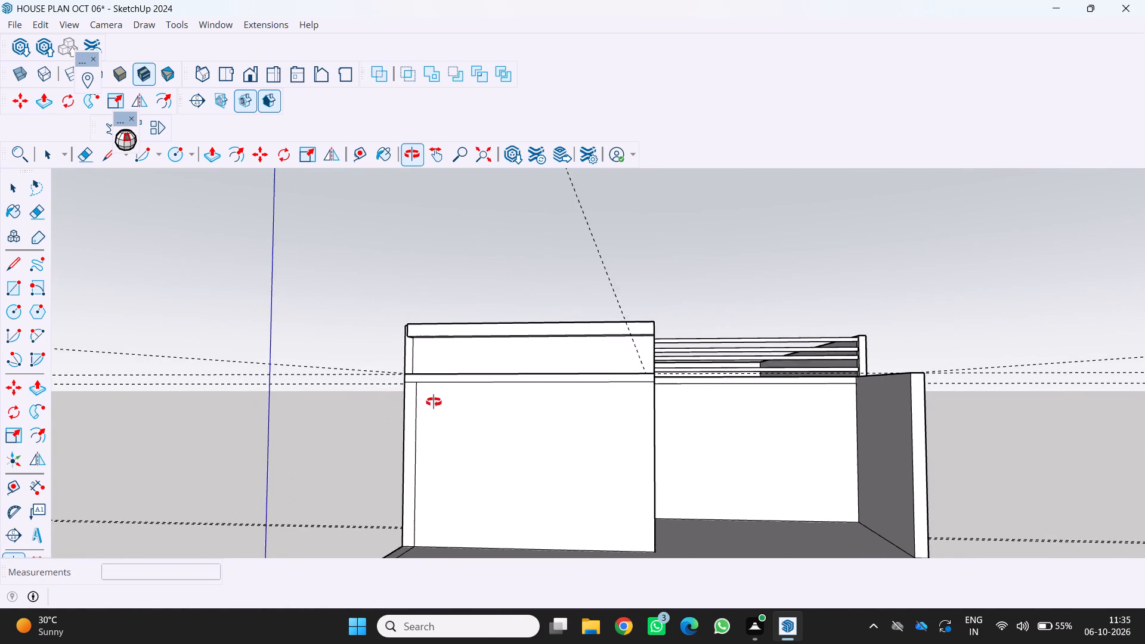
pyautogui.moveTo(434, 402); pyautogui.dragTo(536, 405, button='middle')
pyautogui.scroll(5, 484, 376)
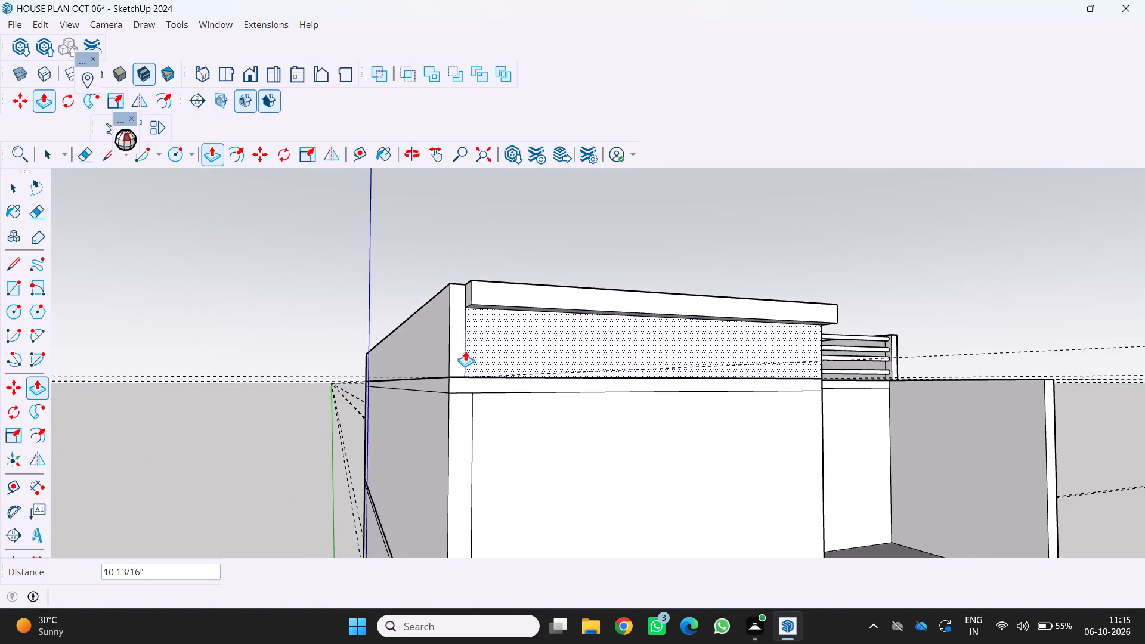
pyautogui.moveTo(465, 349); pyautogui.dragTo(438, 326, button='middle')
pyautogui.click(433, 319)
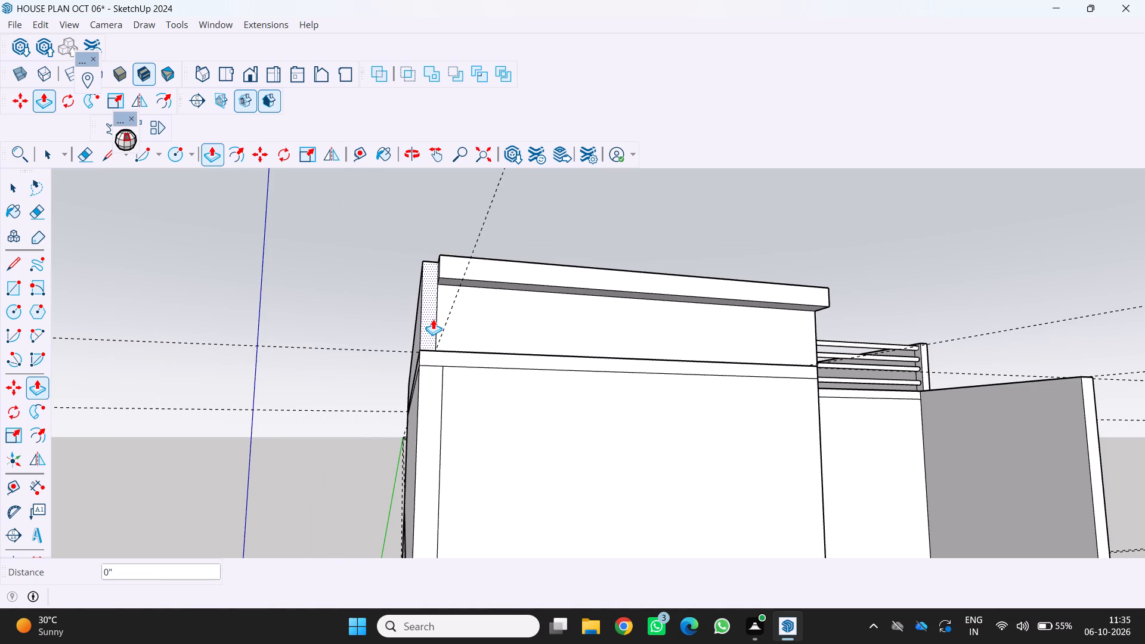
pyautogui.click(442, 309)
# Examine the front parapet corner, the projecting band and the upper-floor front wall from above and below.
pyautogui.scroll(-3, 413, 398)
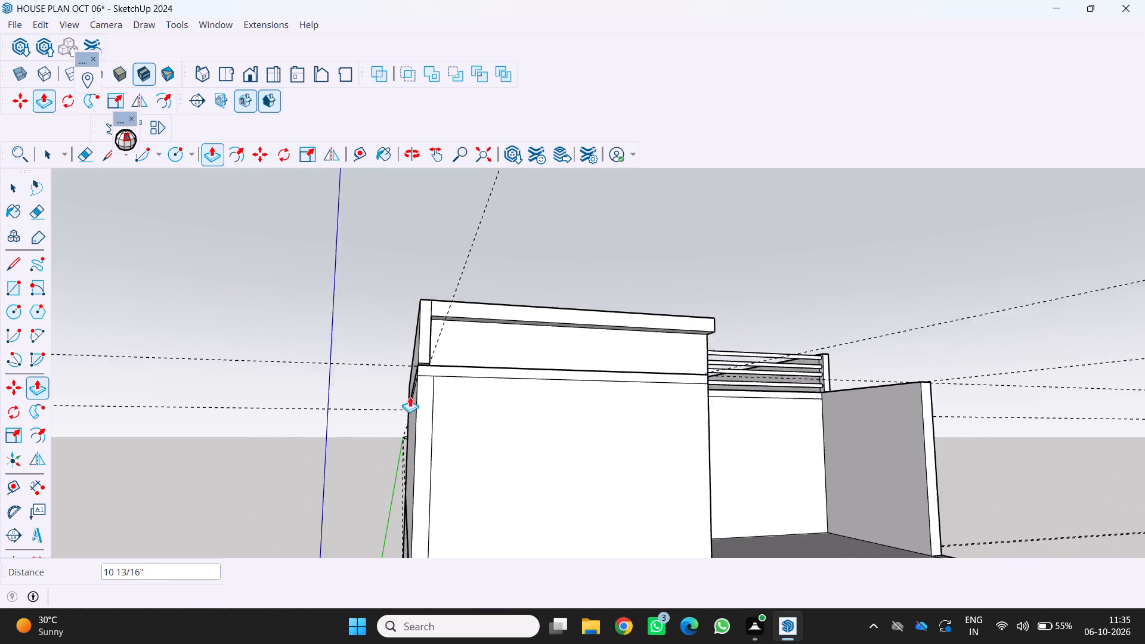
pyautogui.scroll(-1, 410, 397)
pyautogui.moveTo(409, 397); pyautogui.dragTo(379, 442, button='middle')
pyautogui.scroll(3, 378, 457)
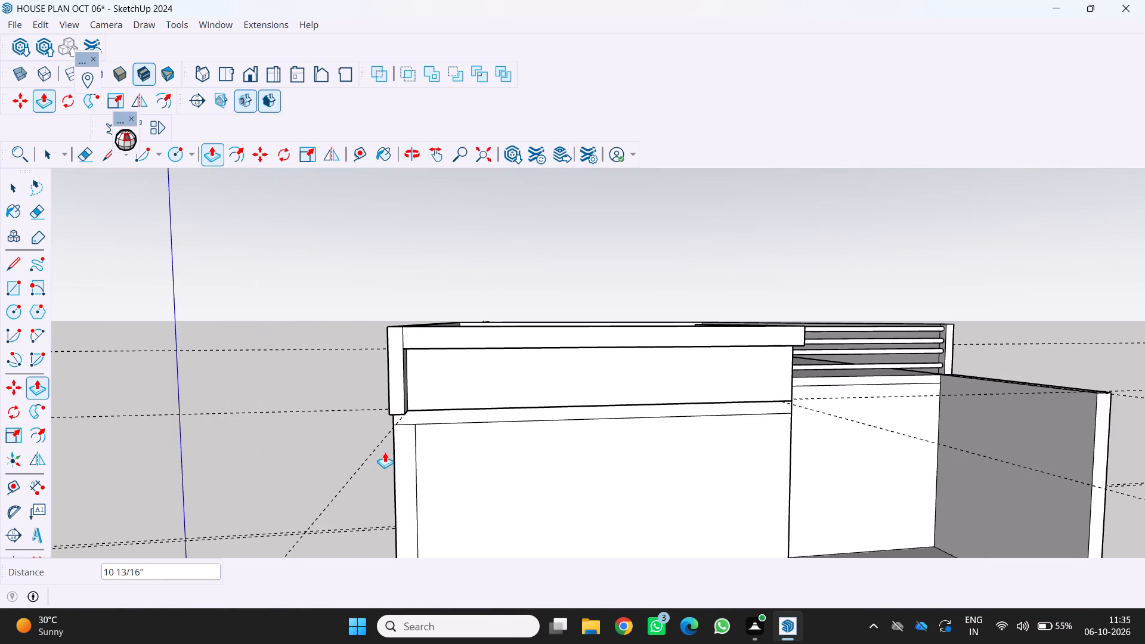
pyautogui.moveTo(458, 424); pyautogui.dragTo(377, 440, button='middle')
pyautogui.middleClick(377, 440)
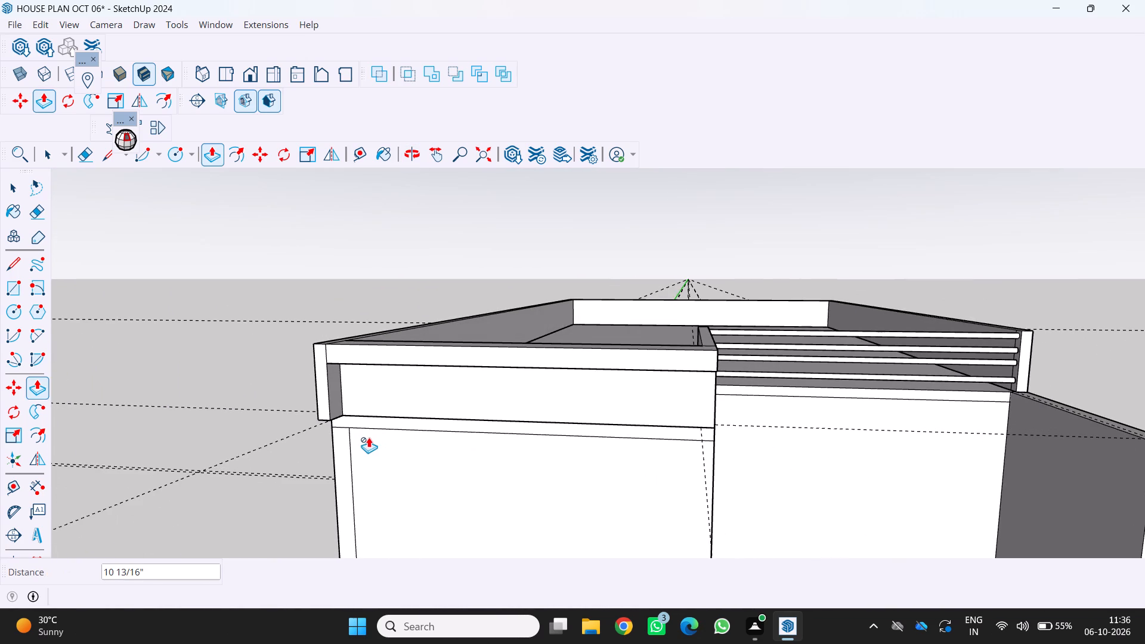
pyautogui.scroll(-4, 385, 411)
pyautogui.moveTo(383, 434); pyautogui.dragTo(434, 385, button='middle')
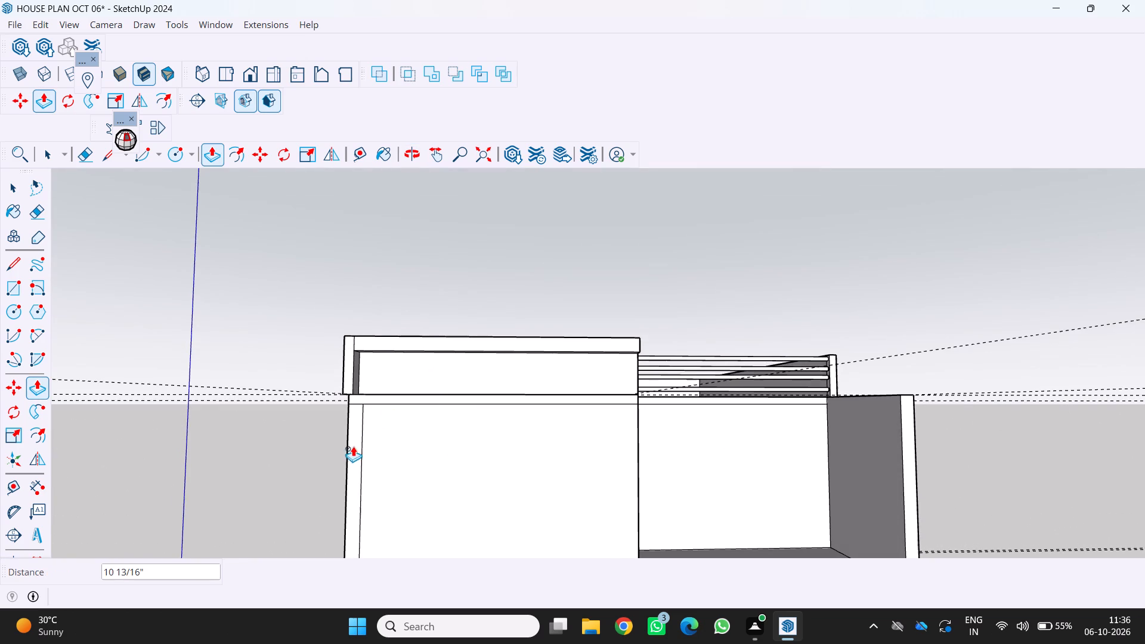
pyautogui.press('Escape')
pyautogui.press('Escape')
pyautogui.press('p')
pyautogui.scroll(-2, 341, 490)
pyautogui.scroll(3, 338, 481)
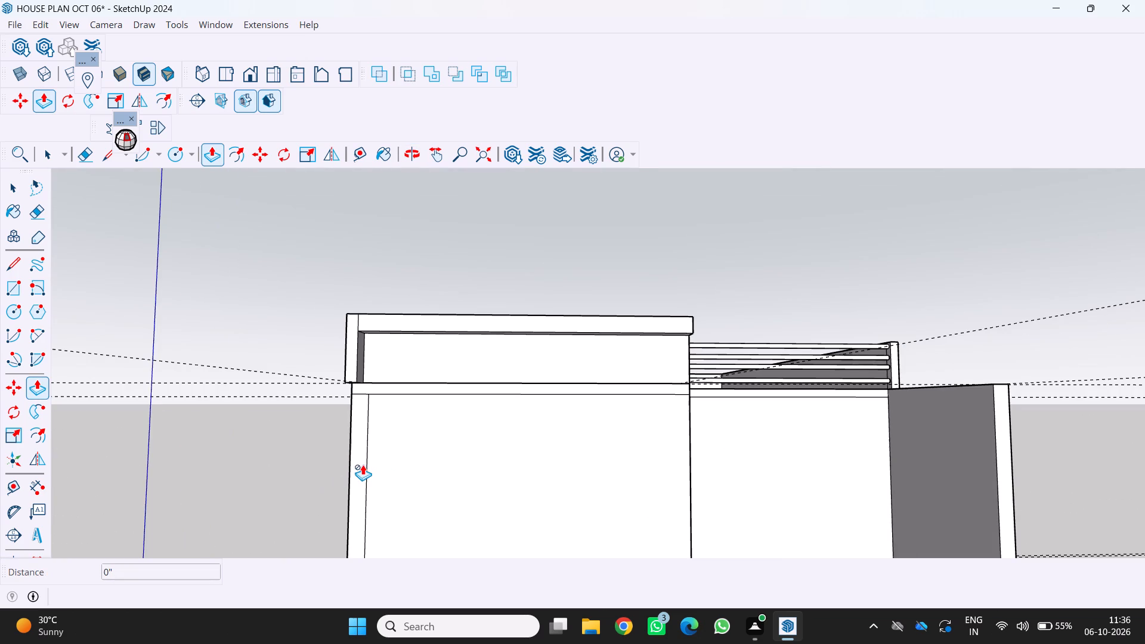
pyautogui.press('p')
pyautogui.scroll(-2, 360, 447)
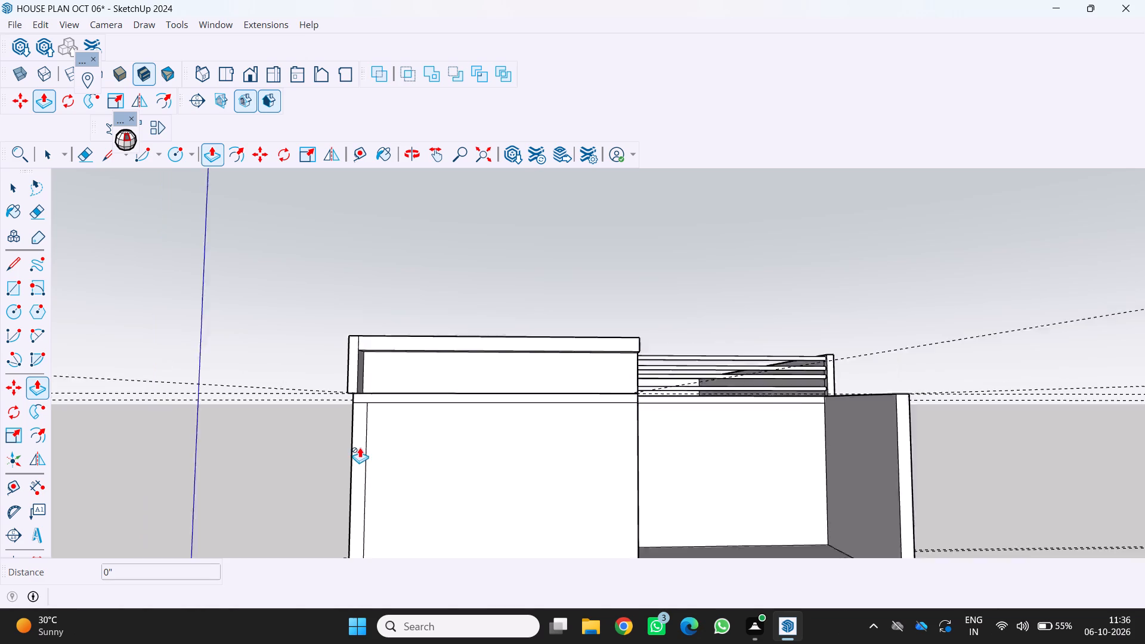
pyautogui.scroll(-7, 360, 447)
pyautogui.moveTo(377, 410); pyautogui.dragTo(409, 447, button='middle')
pyautogui.scroll(3, 368, 477)
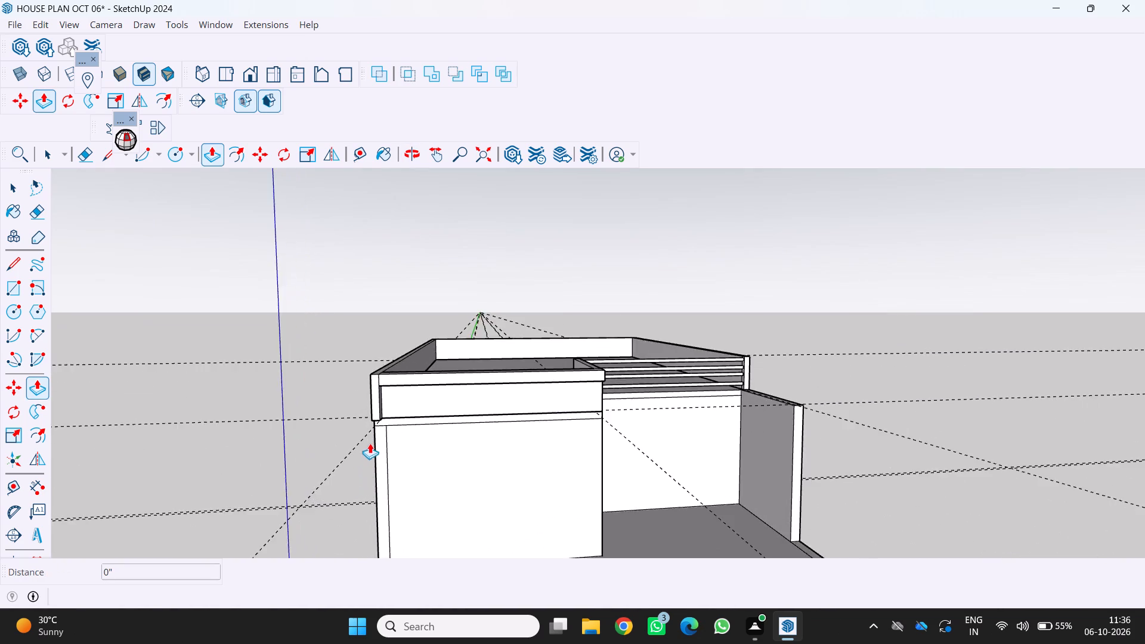
pyautogui.scroll(11, 370, 440)
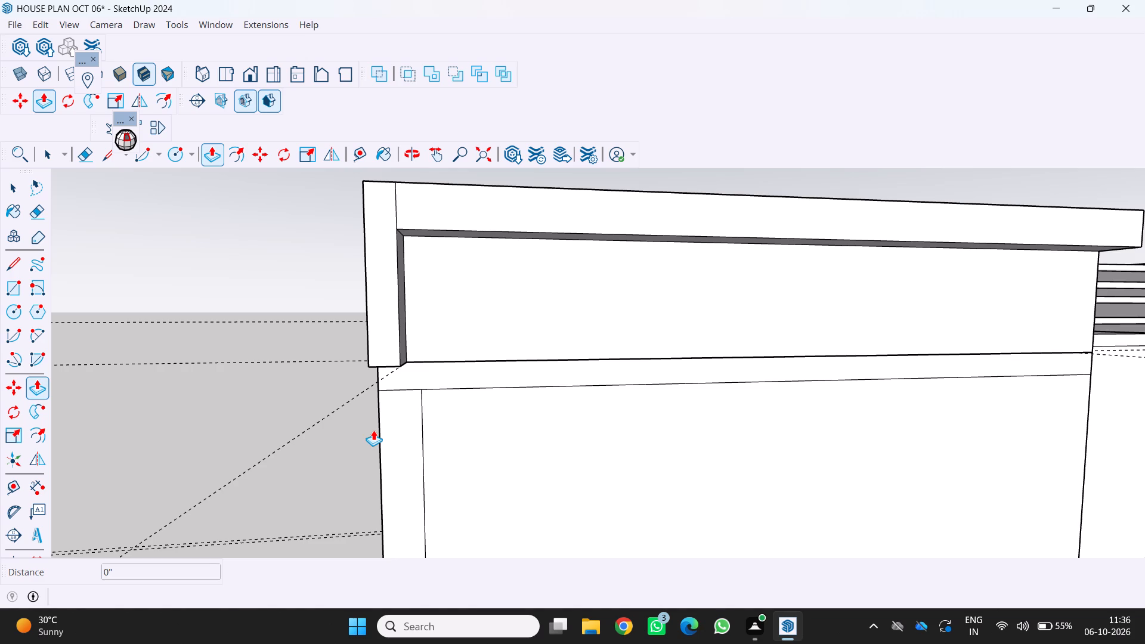
pyautogui.scroll(-2, 398, 377)
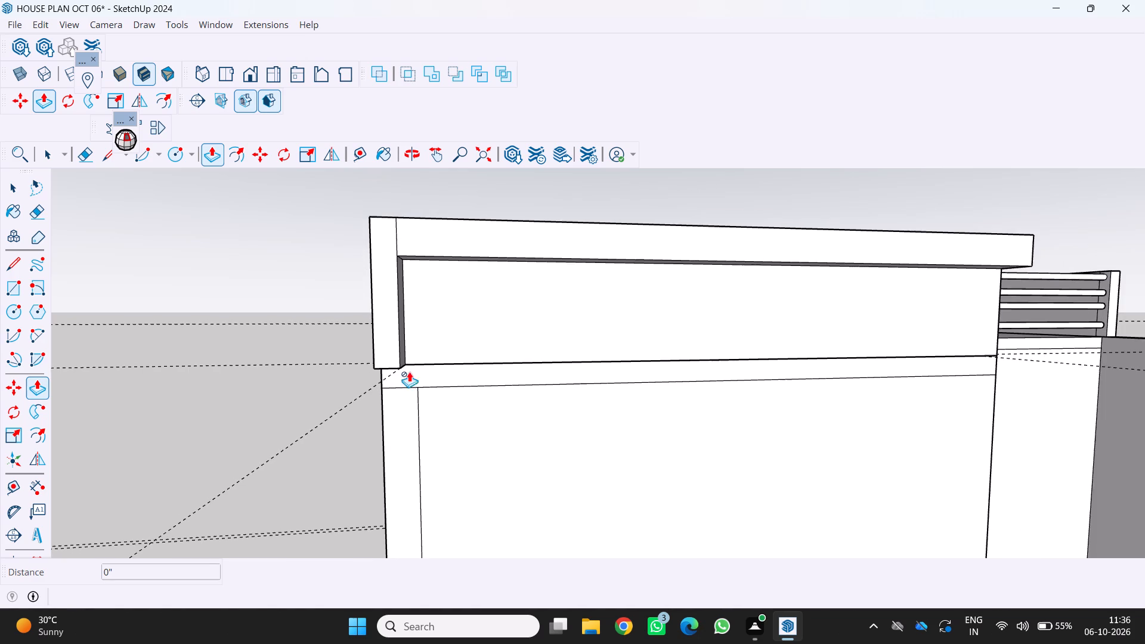
pyautogui.scroll(3, 442, 347)
pyautogui.scroll(-9, 441, 366)
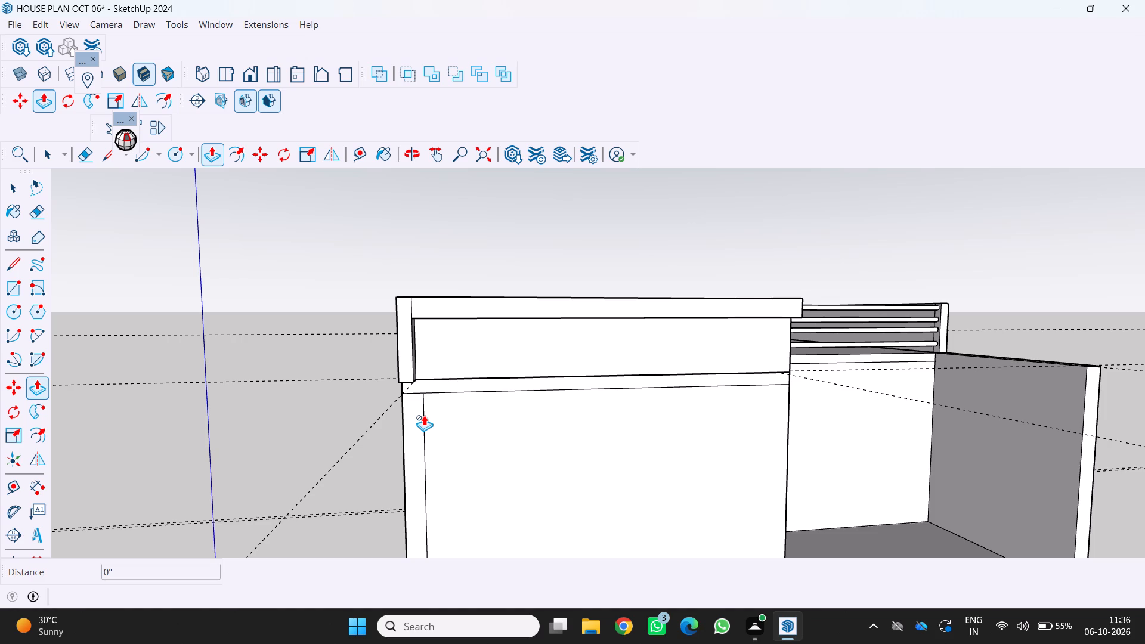
pyautogui.scroll(-5, 428, 417)
pyautogui.moveTo(392, 478); pyautogui.dragTo(426, 375, button='middle')
pyautogui.scroll(1, 404, 463)
pyautogui.scroll(-7, 433, 397)
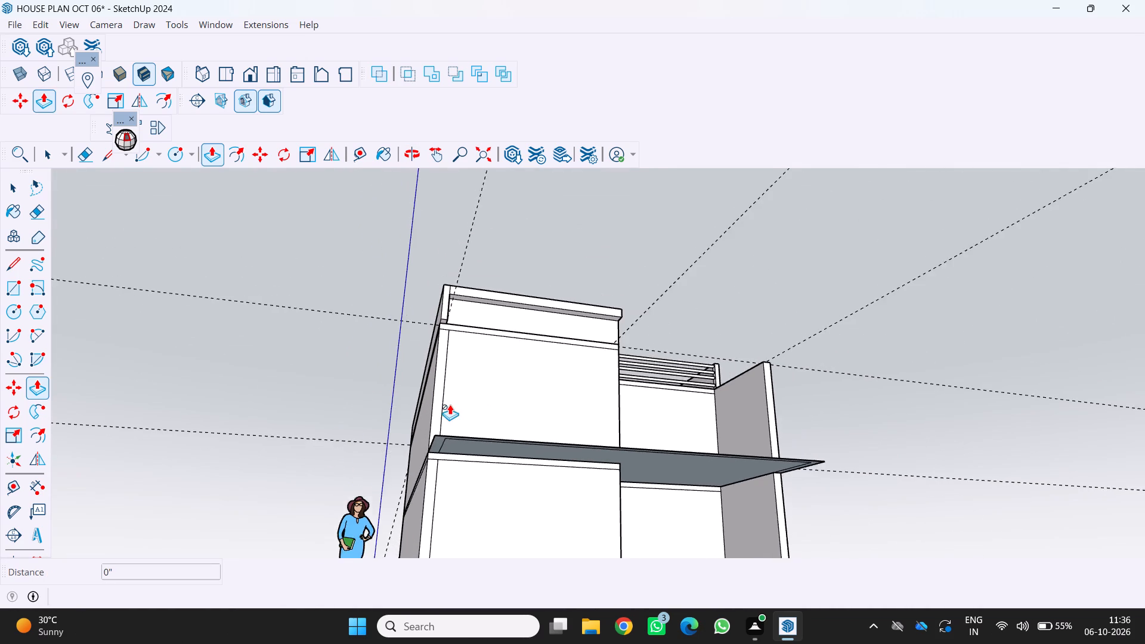
pyautogui.moveTo(453, 382); pyautogui.dragTo(423, 449, button='middle')
pyautogui.scroll(4, 416, 462)
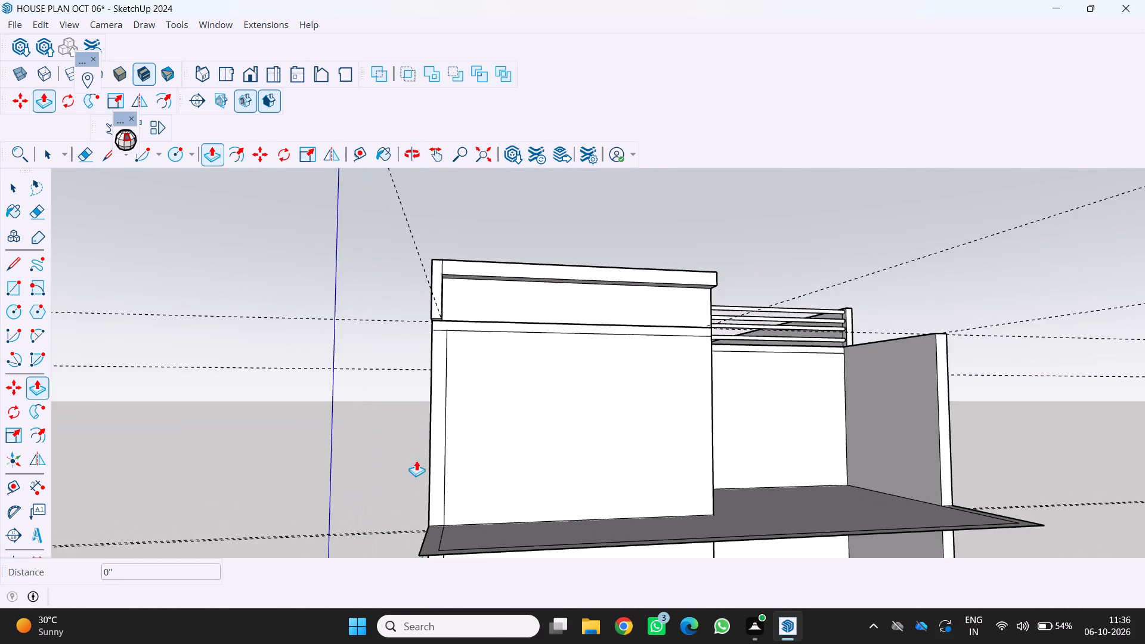
pyautogui.moveTo(416, 460); pyautogui.dragTo(416, 477, button='middle')
# Draw a 9" by 10' rectangle on the upper-floor front wall's outer end and push/pull it outward about 9 3/8" as a pillar.
pyautogui.press('r')
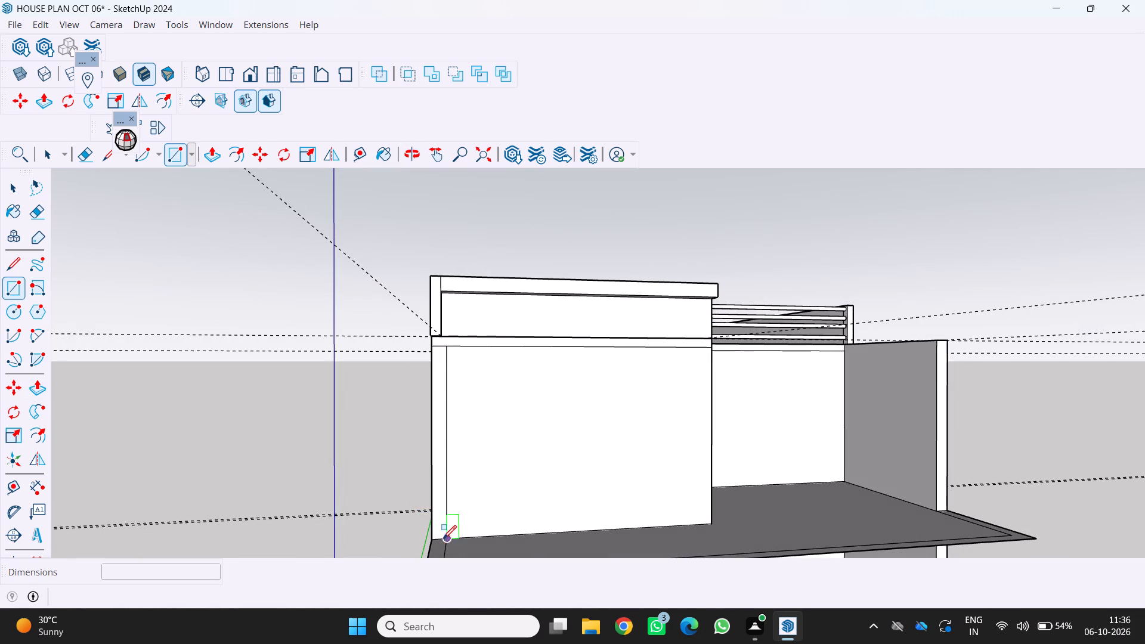
pyautogui.click(431, 539)
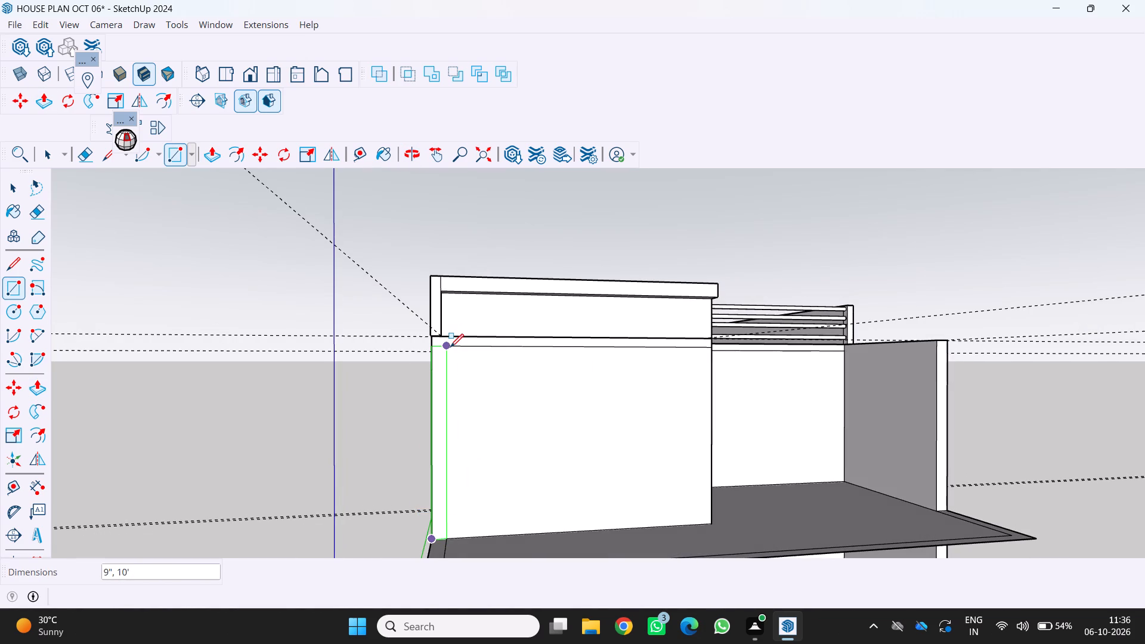
pyautogui.click(450, 347)
pyautogui.press('p')
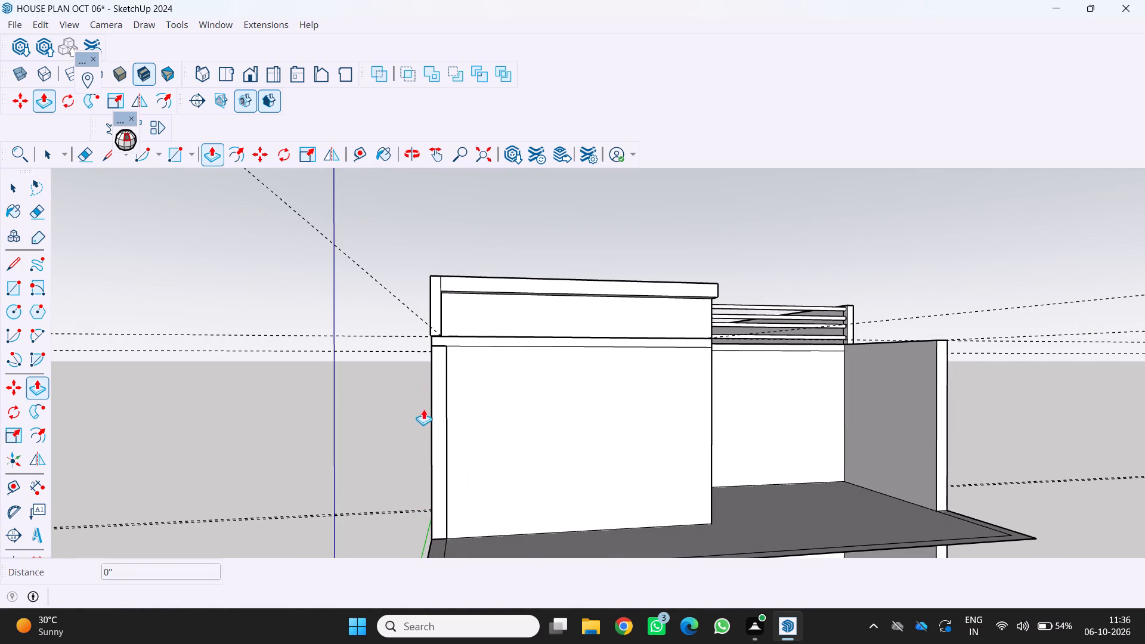
pyautogui.click(440, 426)
pyautogui.scroll(-4, 442, 440)
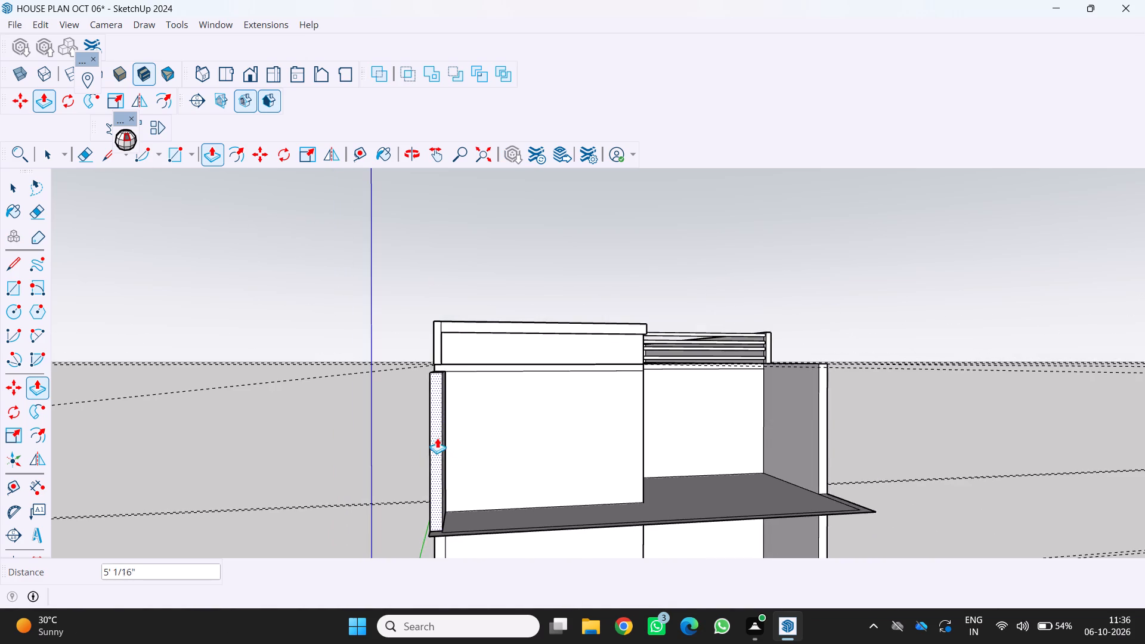
pyautogui.moveTo(437, 436); pyautogui.dragTo(369, 453, button='middle')
pyautogui.scroll(1, 369, 453)
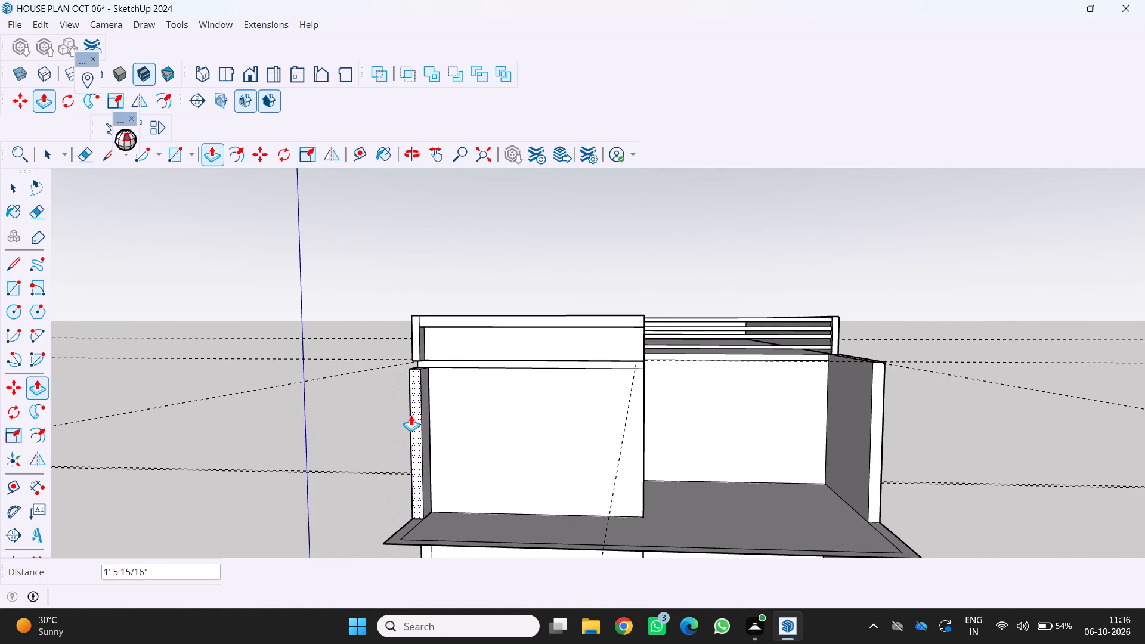
pyautogui.click(413, 411)
# Push/pull the pillar's top face up about 1' 3/16", and a further 1' 8 13/16" to the underside of the projecting band.
pyautogui.scroll(9, 426, 371)
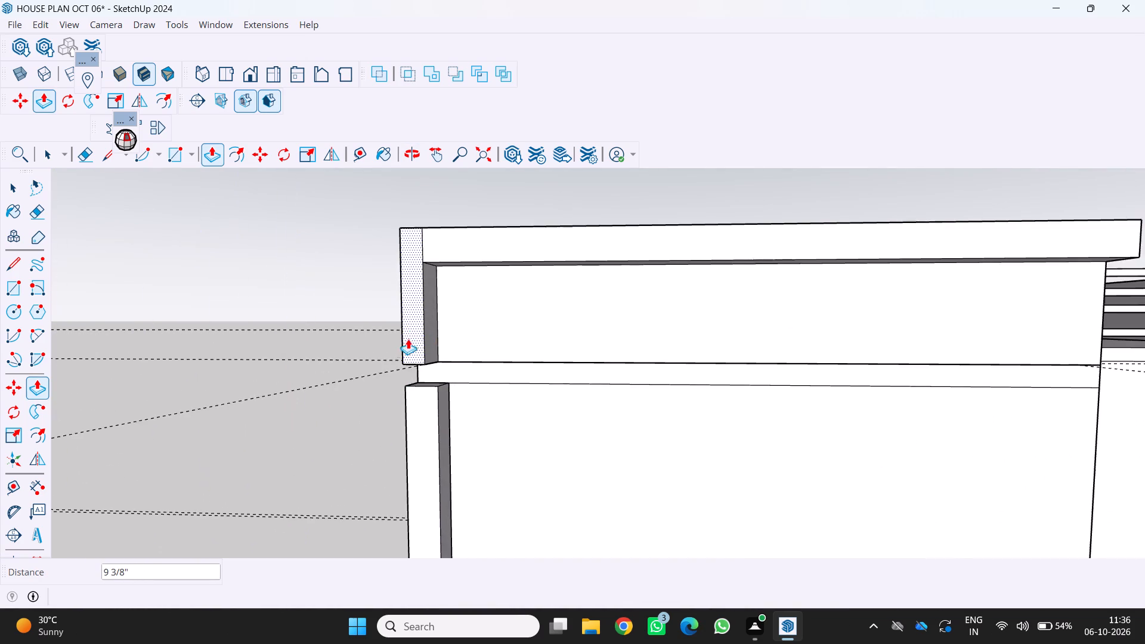
pyautogui.scroll(1, 406, 343)
pyautogui.moveTo(406, 343); pyautogui.dragTo(415, 371, button='middle')
pyautogui.scroll(4, 429, 414)
pyautogui.click(446, 425)
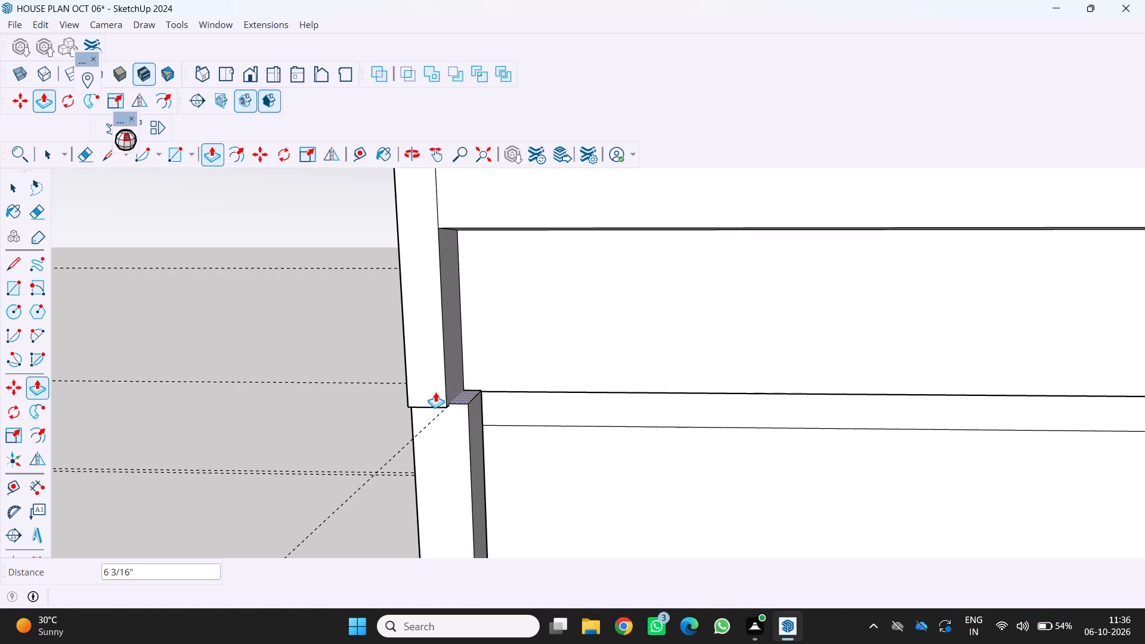
pyautogui.scroll(2, 430, 397)
pyautogui.moveTo(430, 397); pyautogui.dragTo(456, 333, button='middle')
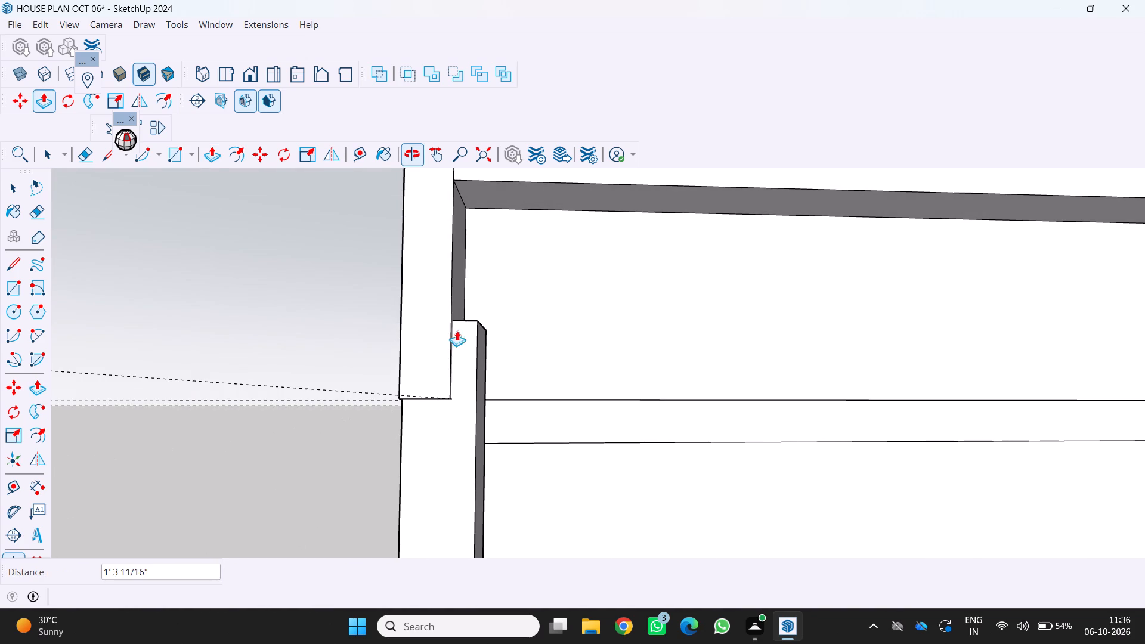
pyautogui.click(439, 355)
pyautogui.scroll(1, 472, 317)
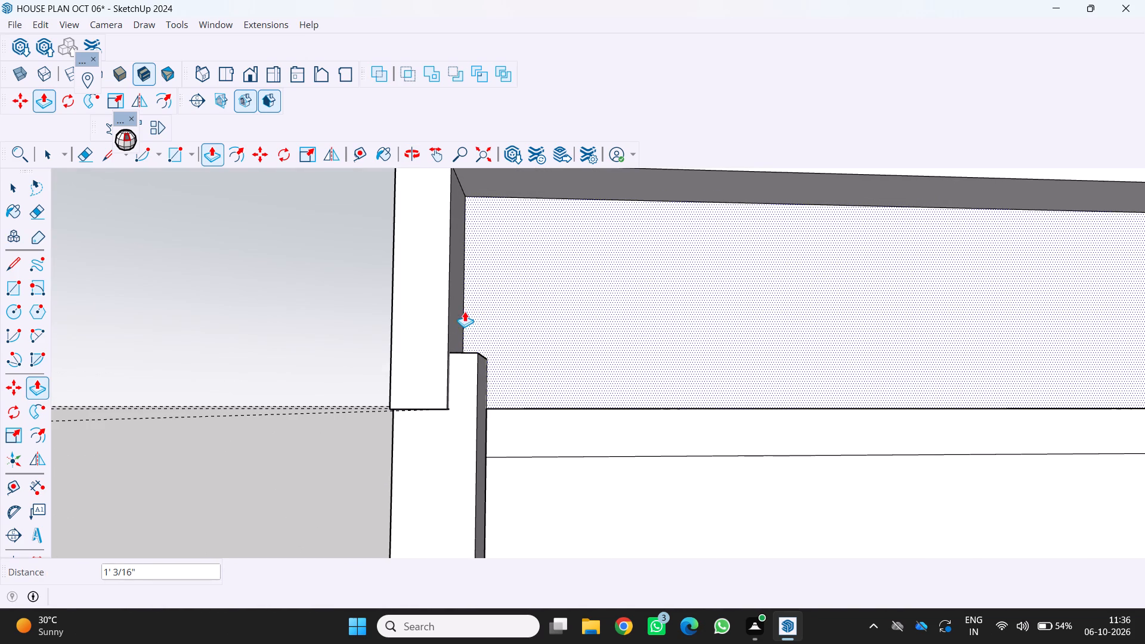
pyautogui.moveTo(454, 349); pyautogui.dragTo(464, 459, button='middle')
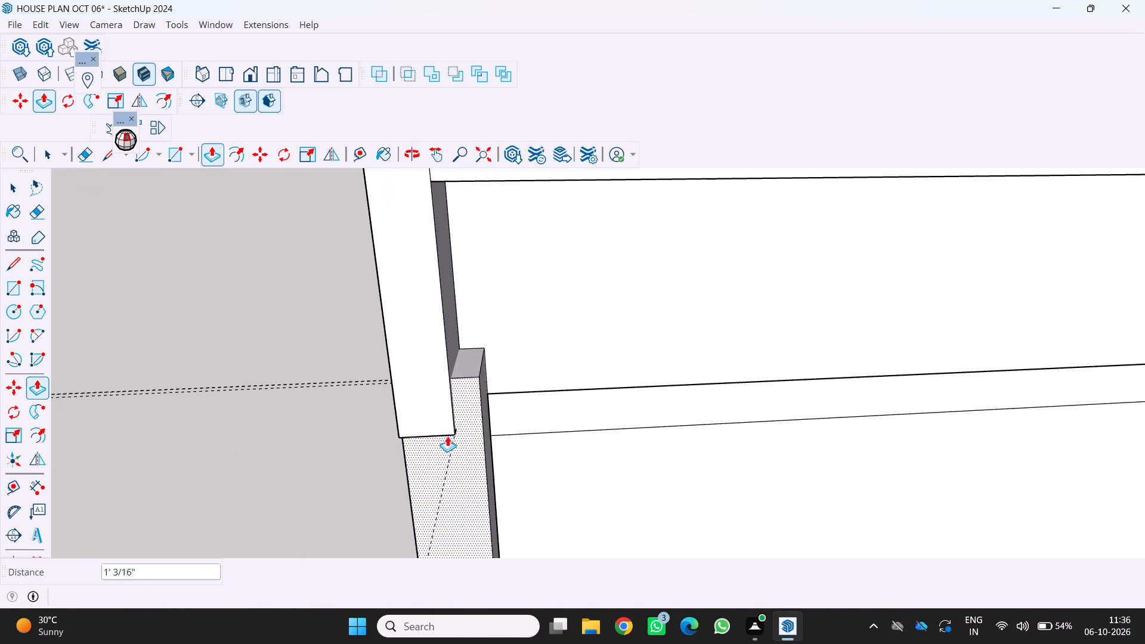
pyautogui.scroll(2, 464, 363)
pyautogui.click(463, 361)
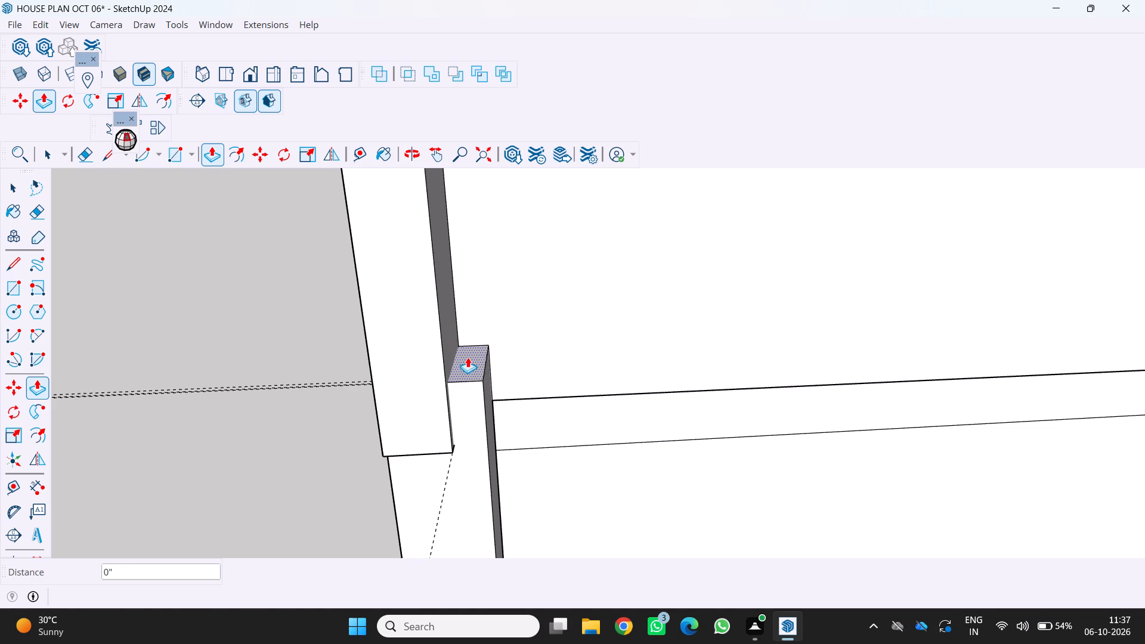
pyautogui.click(468, 357)
pyautogui.scroll(-7, 429, 294)
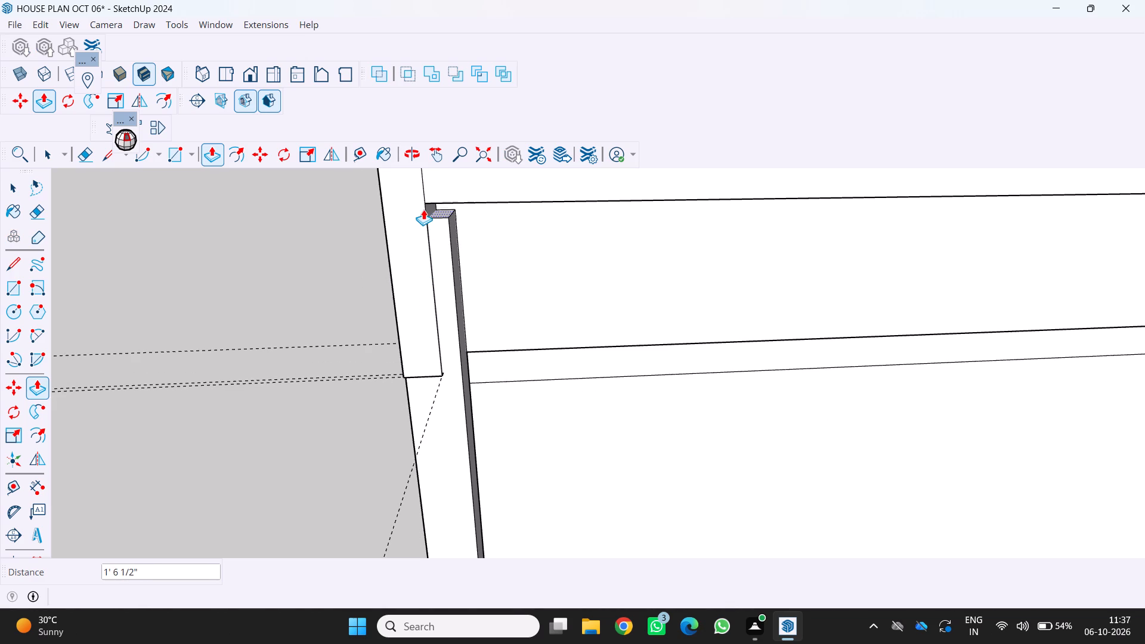
pyautogui.click(422, 196)
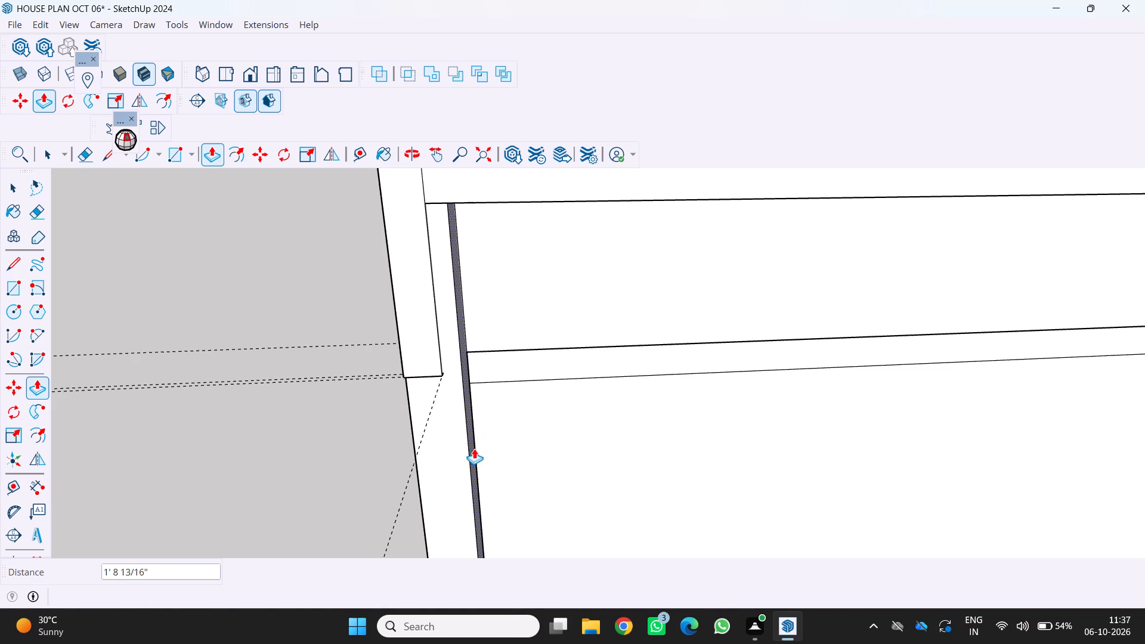
pyautogui.press('space')
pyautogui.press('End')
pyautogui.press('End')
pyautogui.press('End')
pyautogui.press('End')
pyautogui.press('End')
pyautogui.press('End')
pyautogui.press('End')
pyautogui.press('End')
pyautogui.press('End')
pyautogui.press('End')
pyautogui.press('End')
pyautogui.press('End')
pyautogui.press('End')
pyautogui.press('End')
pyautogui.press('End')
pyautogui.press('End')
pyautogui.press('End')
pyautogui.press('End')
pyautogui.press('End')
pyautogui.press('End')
# Erase the vertical and bottom seam edges where the side parapet's front end meets the new pillar.
pyautogui.scroll(-3, 378, 348)
pyautogui.moveTo(378, 348); pyautogui.dragTo(400, 280, button='middle')
pyautogui.scroll(1, 401, 287)
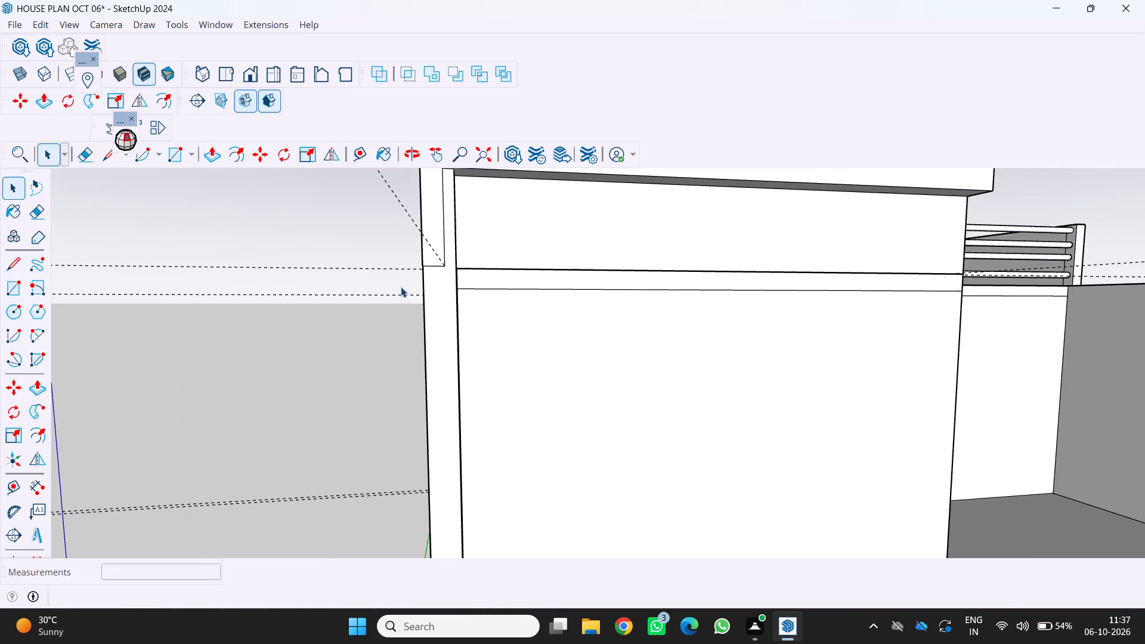
pyautogui.scroll(-4, 401, 286)
pyautogui.moveTo(382, 251); pyautogui.dragTo(376, 321, button='middle')
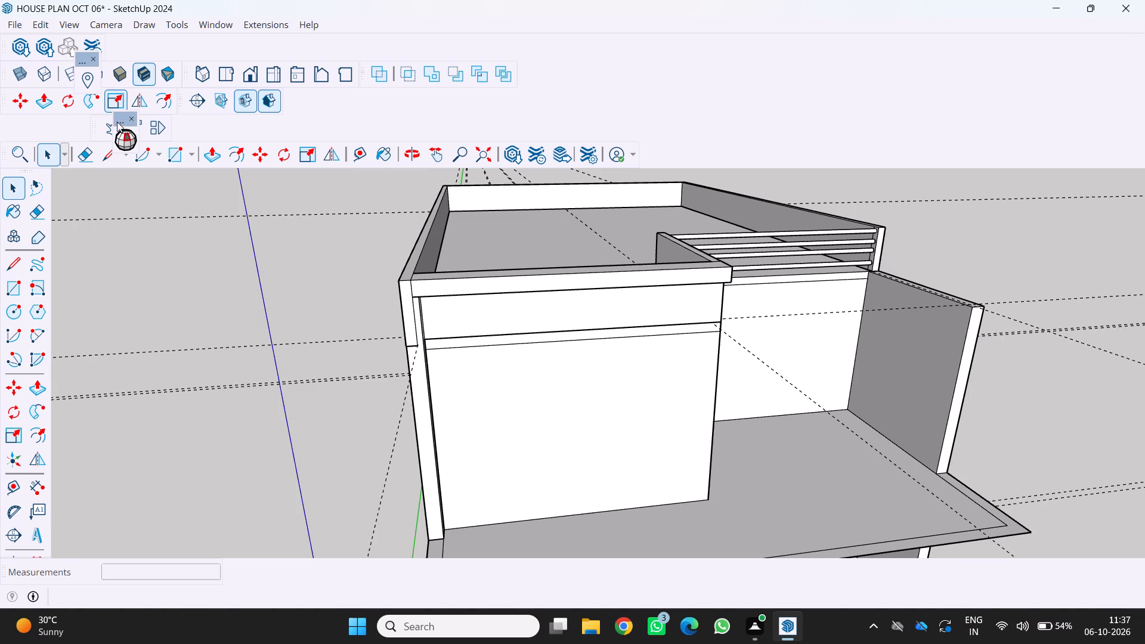
pyautogui.click(86, 151)
pyautogui.scroll(4, 539, 399)
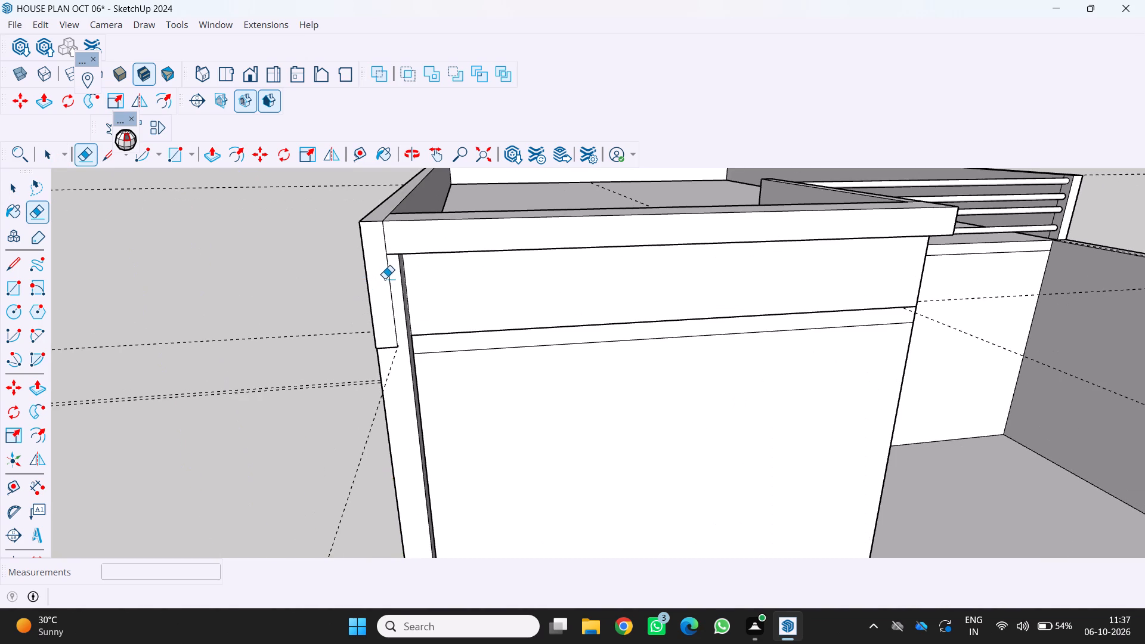
pyautogui.click(392, 284)
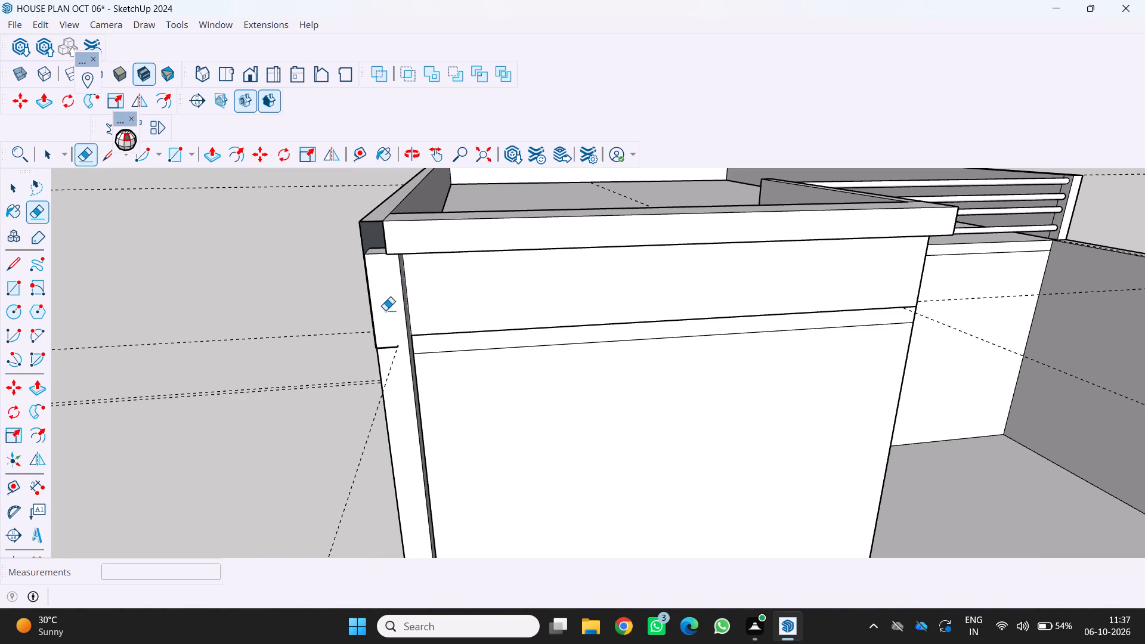
pyautogui.click(394, 348)
# Push/pull the projecting band's recessed end face outward about 5 15/16" to close the corner gap above the pillar.
pyautogui.scroll(2, 339, 289)
pyautogui.moveTo(339, 287); pyautogui.dragTo(420, 370, button='middle')
pyautogui.middleClick(420, 370)
pyautogui.scroll(-2, 383, 273)
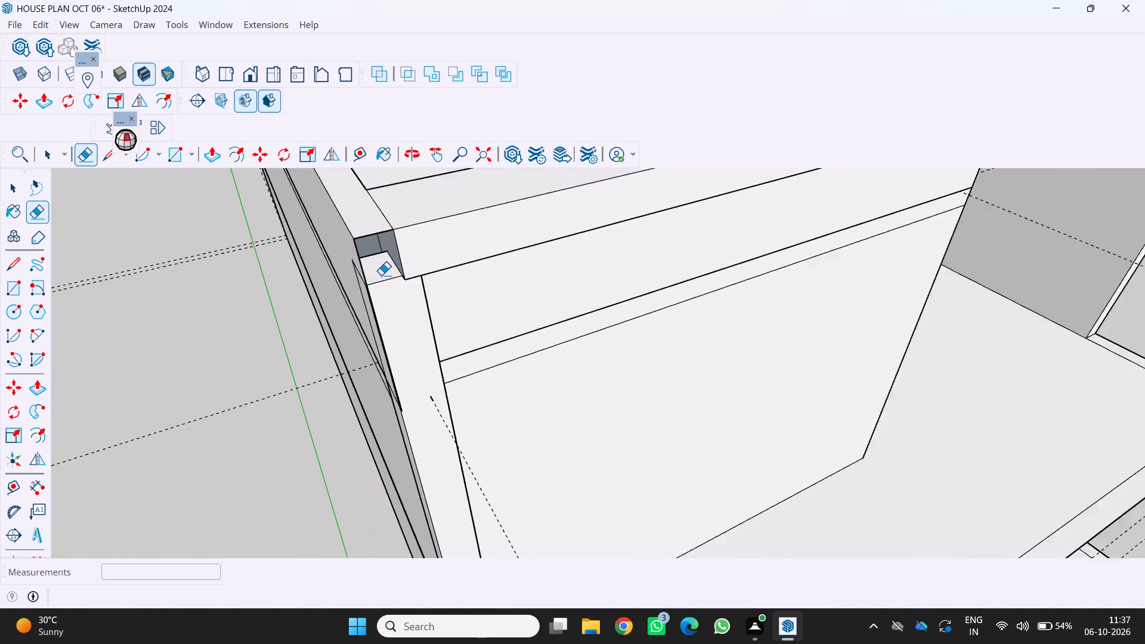
pyautogui.scroll(-2, 381, 275)
pyautogui.moveTo(373, 289); pyautogui.dragTo(262, 315, button='middle')
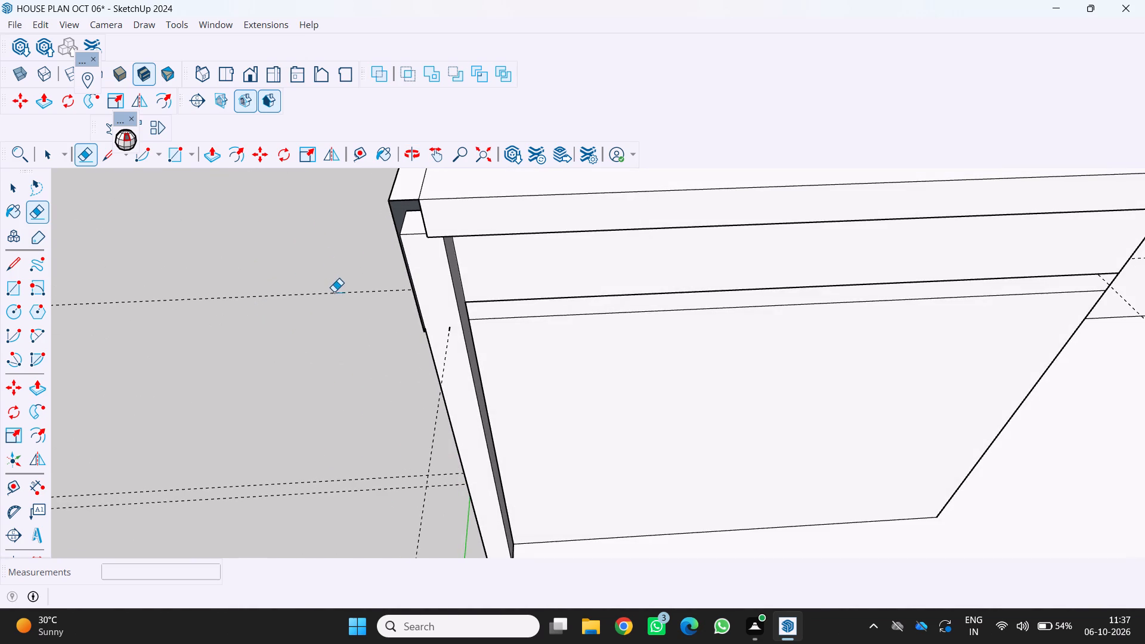
pyautogui.press('space')
pyautogui.press('End')
pyautogui.press('p')
pyautogui.scroll(3, 426, 219)
pyautogui.moveTo(391, 212); pyautogui.dragTo(412, 218, button='middle')
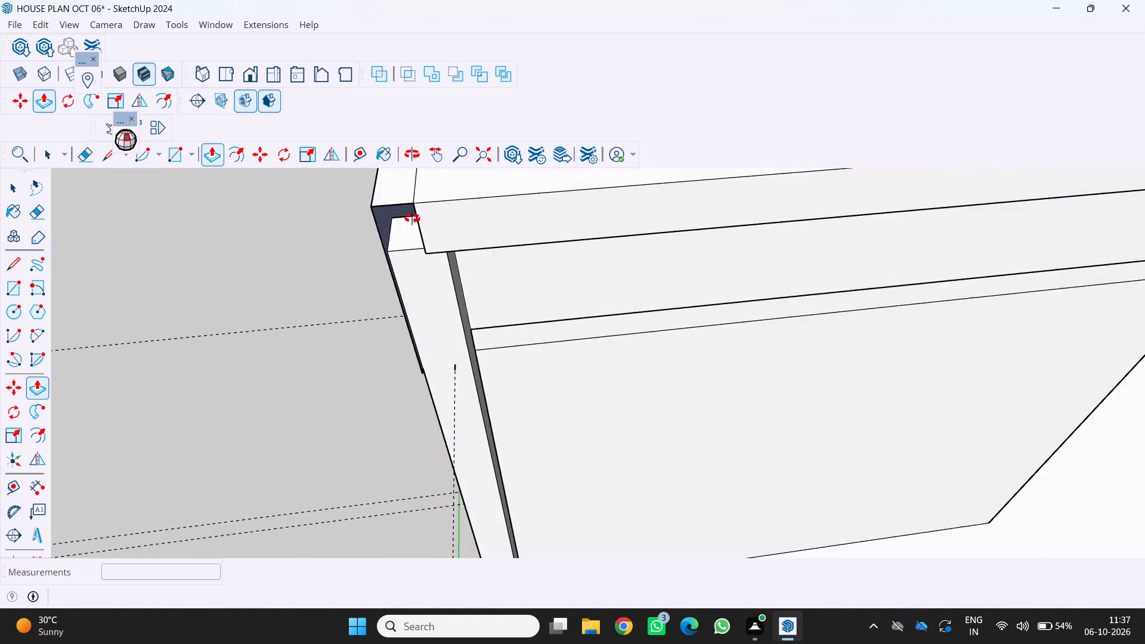
pyautogui.moveTo(412, 218); pyautogui.dragTo(483, 253, button='middle')
pyautogui.moveTo(277, 313); pyautogui.dragTo(291, 213, button='middle')
pyautogui.scroll(3, 371, 250)
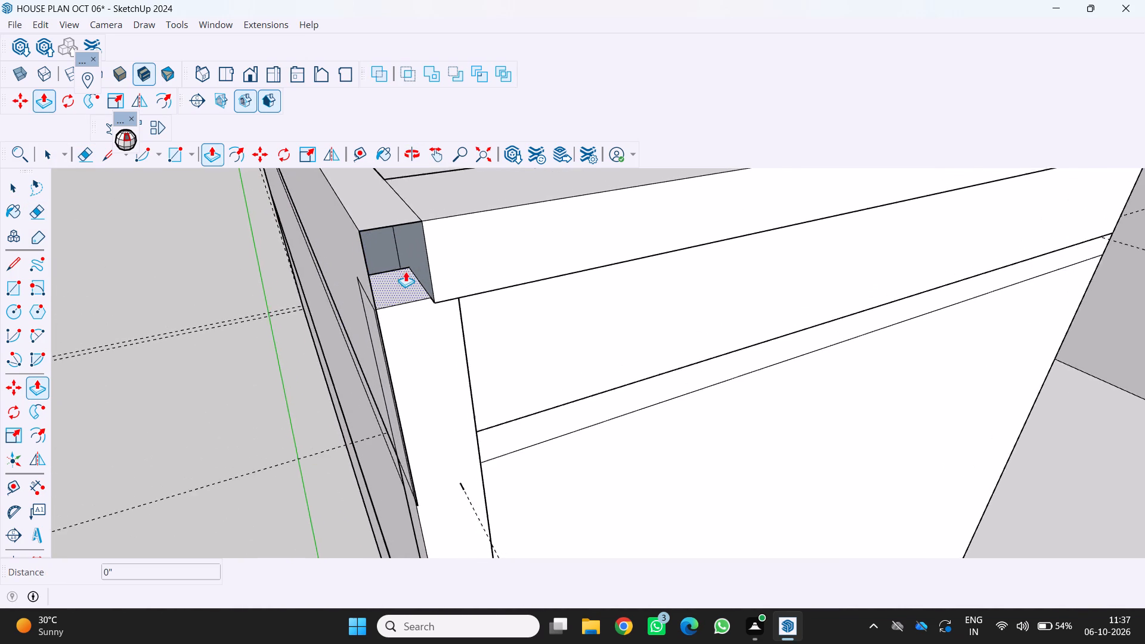
pyautogui.scroll(1, 406, 271)
pyautogui.click(414, 253)
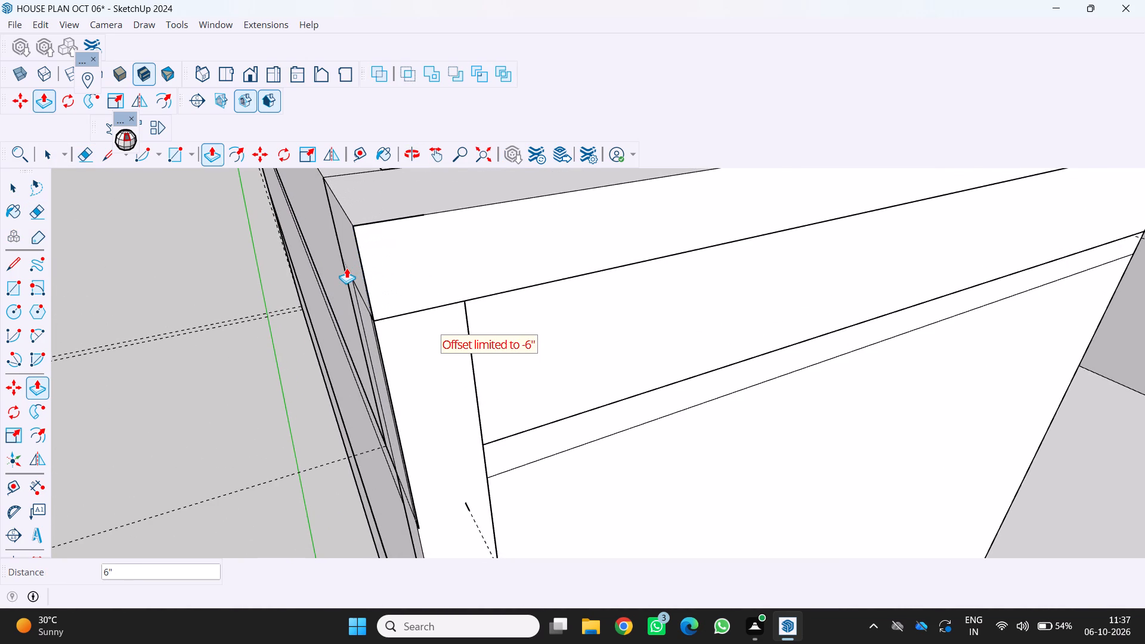
pyautogui.click(355, 267)
# Examine the completed upper front corner and the ground-floor front wall beneath the slab from above and below.
pyautogui.scroll(-5, 283, 346)
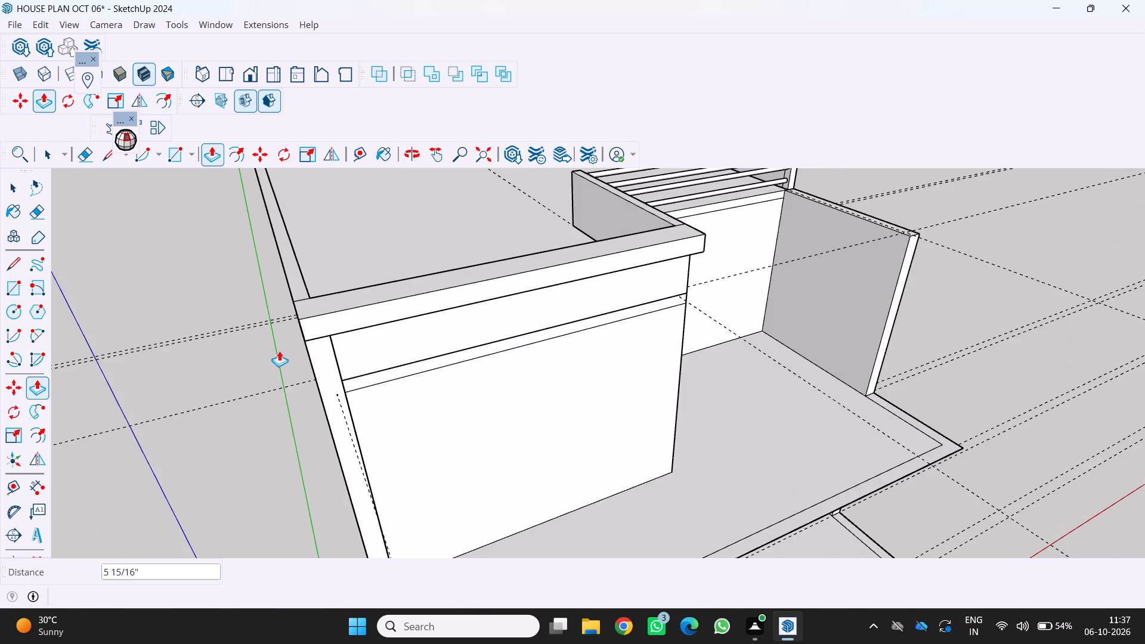
pyautogui.scroll(-3, 279, 351)
pyautogui.moveTo(286, 353); pyautogui.dragTo(190, 370, button='middle')
pyautogui.scroll(-5, 241, 369)
pyautogui.moveTo(269, 393); pyautogui.dragTo(282, 343, button='middle')
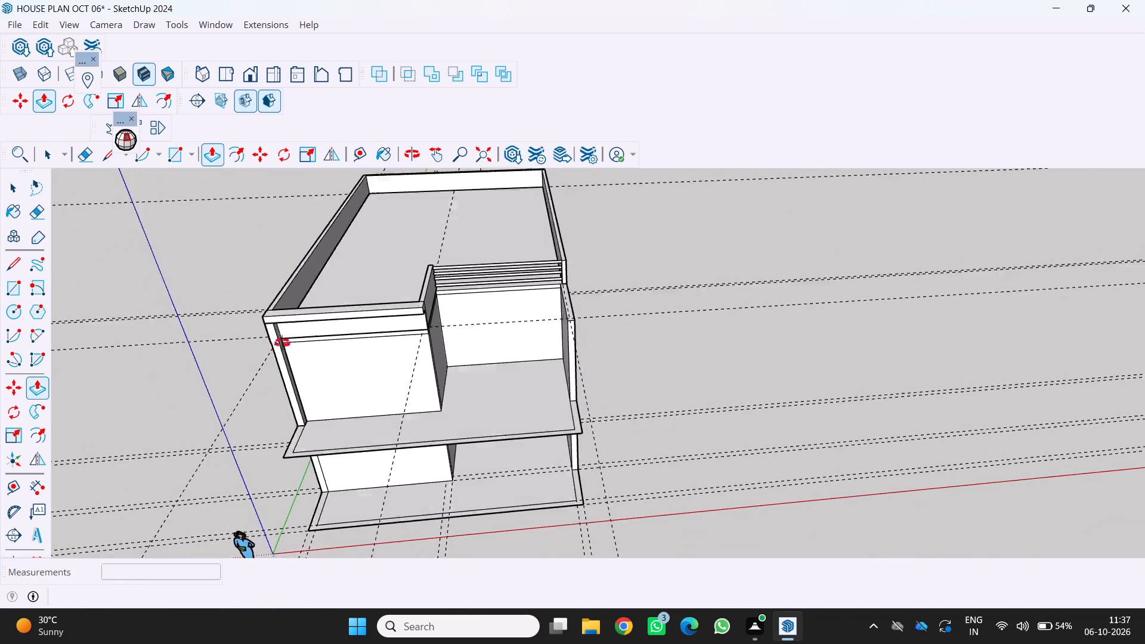
pyautogui.moveTo(282, 343); pyautogui.dragTo(305, 275, button='middle')
pyautogui.scroll(5, 256, 348)
pyautogui.scroll(-6, 280, 377)
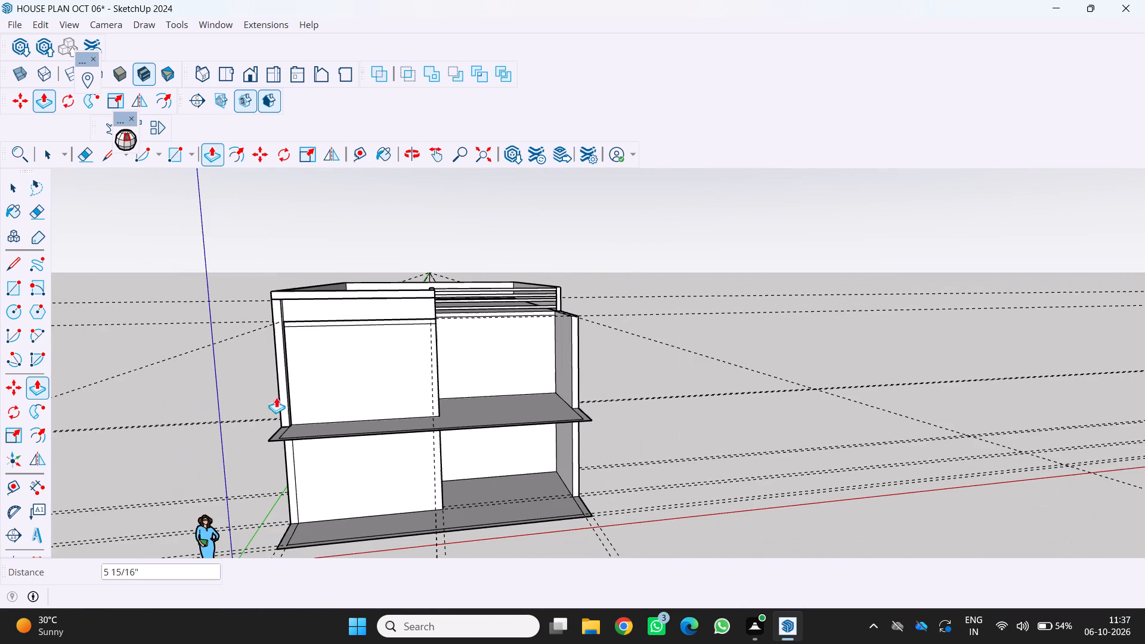
pyautogui.moveTo(281, 432); pyautogui.dragTo(305, 345, button='middle')
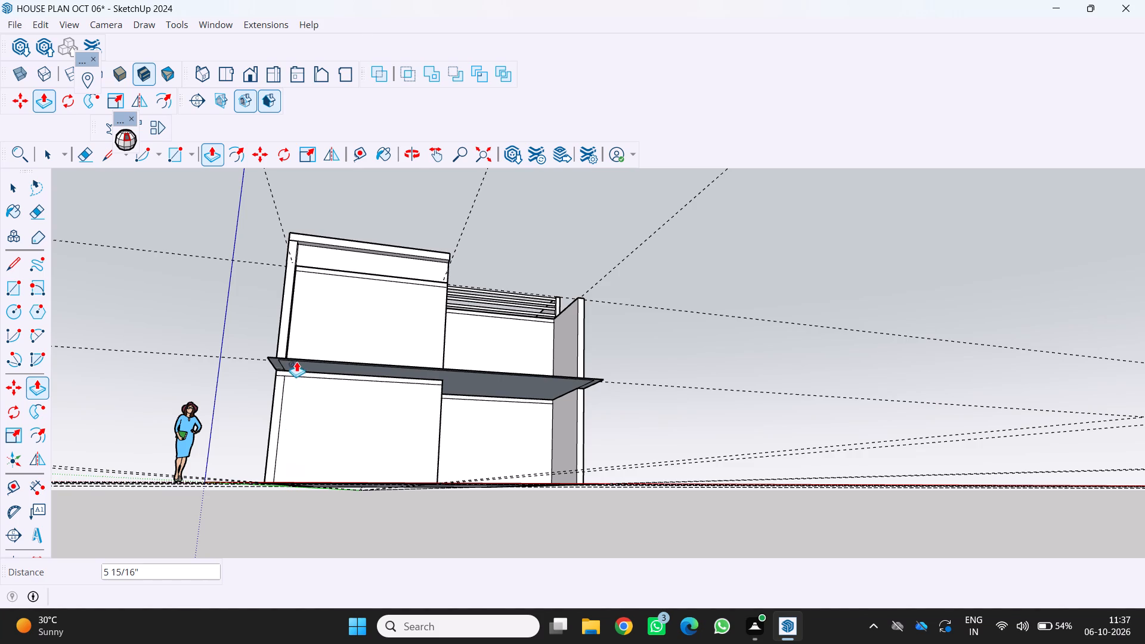
pyautogui.moveTo(297, 360); pyautogui.dragTo(282, 441, button='middle')
pyautogui.scroll(2, 276, 457)
pyautogui.moveTo(276, 447); pyautogui.dragTo(281, 405, button='middle')
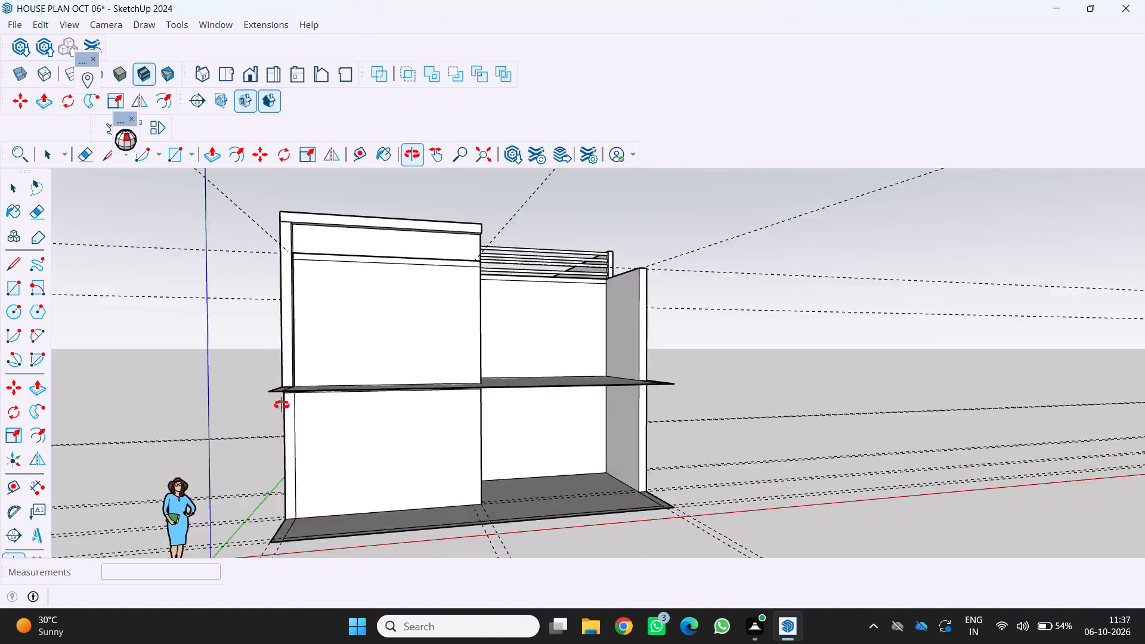
pyautogui.moveTo(281, 405); pyautogui.dragTo(288, 367, button='middle')
pyautogui.scroll(2, 274, 357)
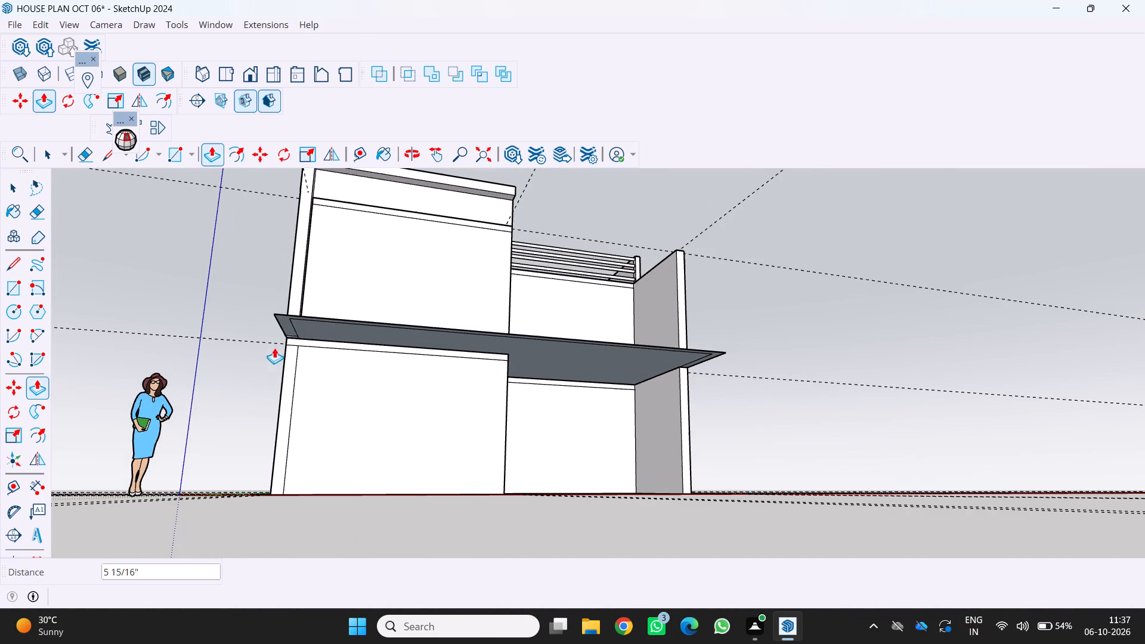
# Draw a 9" by 10' 6" rectangle on the ground-floor front wall's outer end, directly below the upper pillar.
pyautogui.press('r')
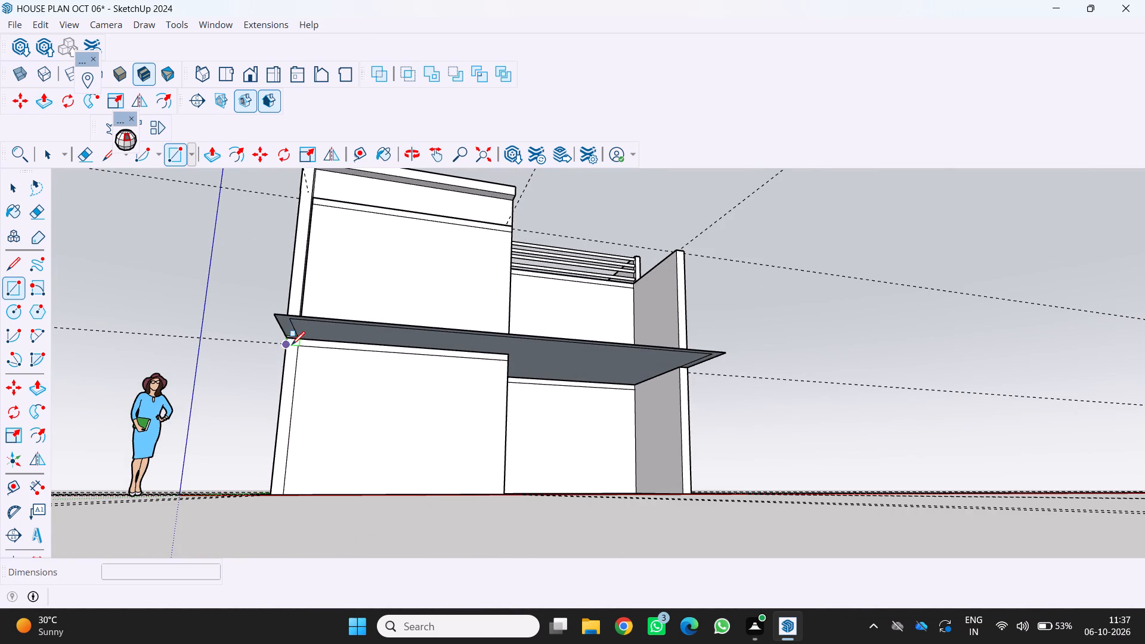
pyautogui.moveTo(292, 345); pyautogui.dragTo(300, 318, button='middle')
pyautogui.scroll(2, 292, 345)
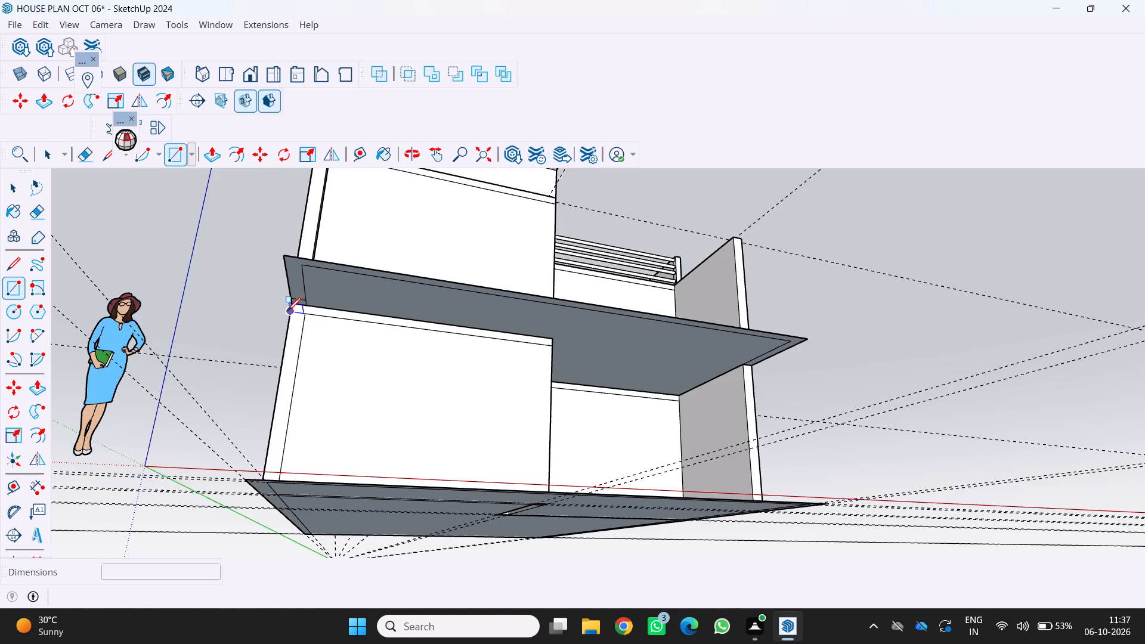
pyautogui.scroll(7, 290, 304)
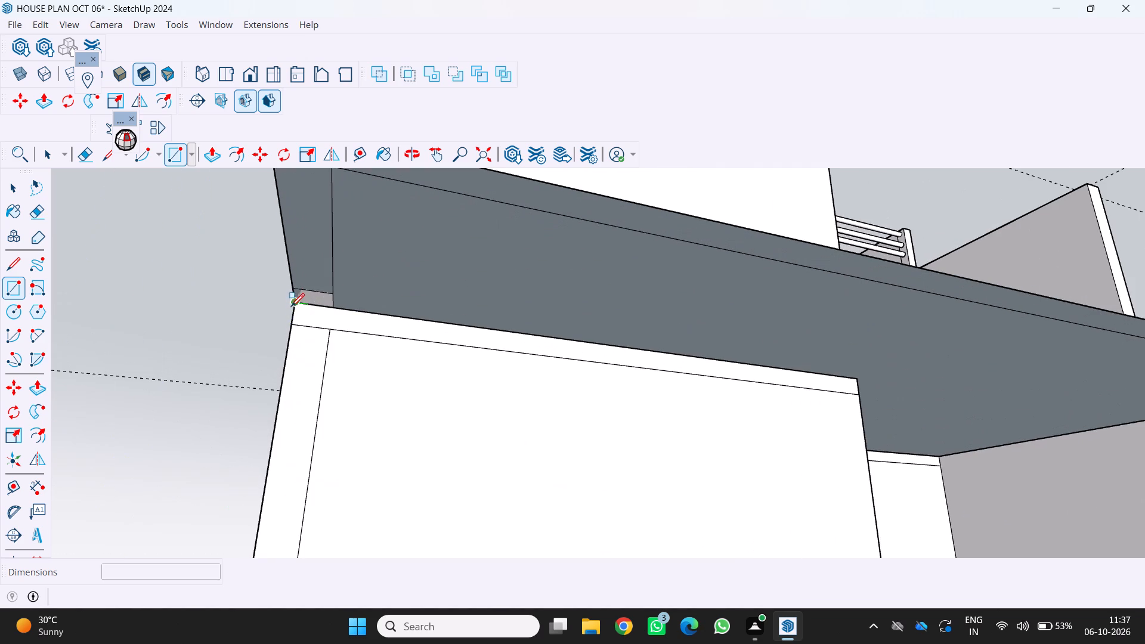
pyautogui.click(292, 308)
pyautogui.scroll(-5, 298, 355)
pyautogui.scroll(-9, 296, 464)
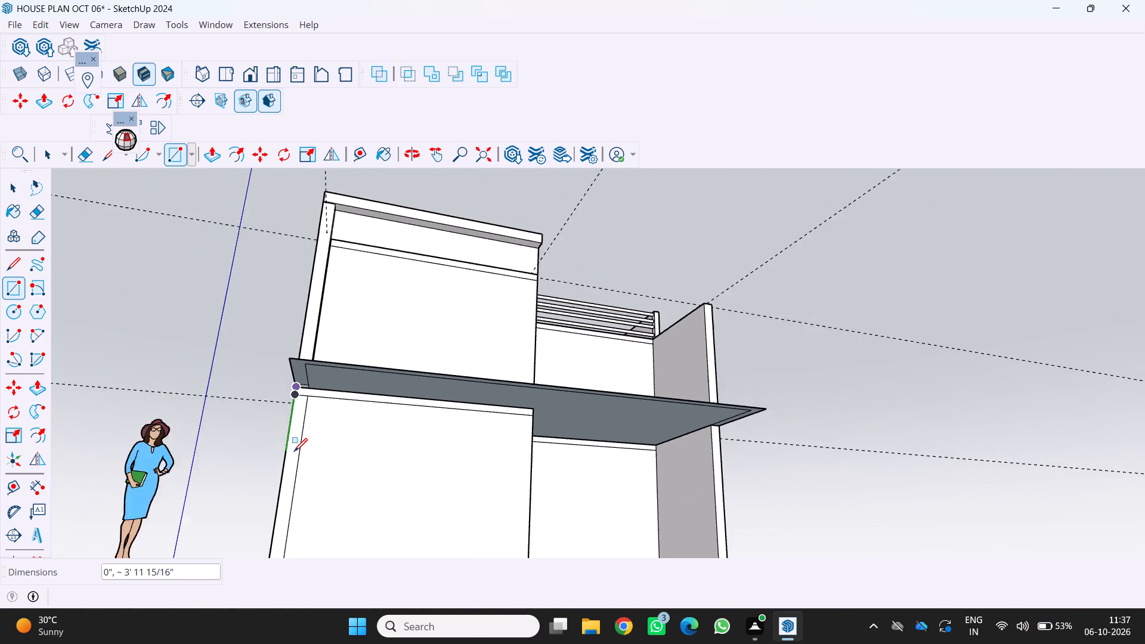
pyautogui.scroll(-4, 294, 451)
pyautogui.scroll(1, 286, 495)
pyautogui.moveTo(286, 495); pyautogui.dragTo(273, 549, button='middle')
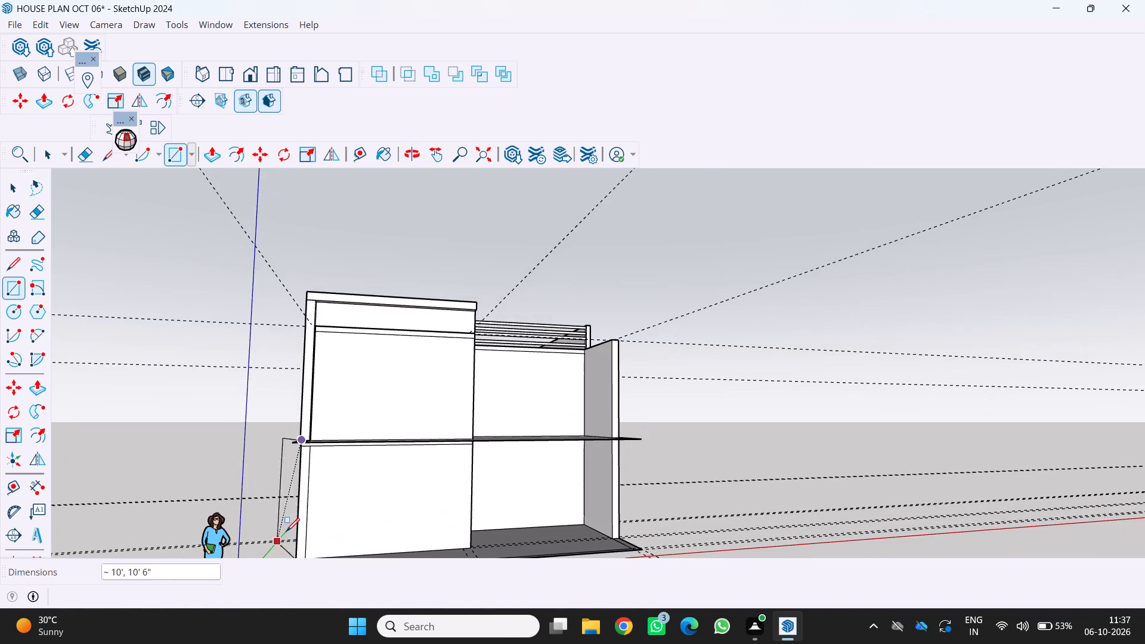
pyautogui.scroll(-9, 293, 500)
pyautogui.scroll(9, 289, 504)
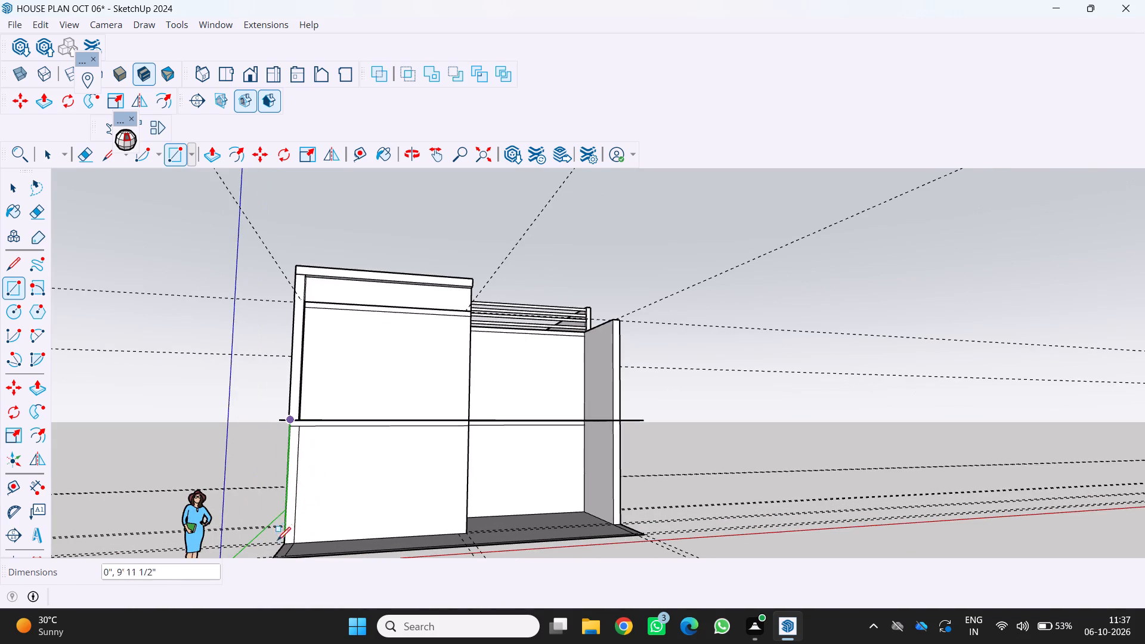
pyautogui.scroll(5, 284, 541)
pyautogui.click(296, 544)
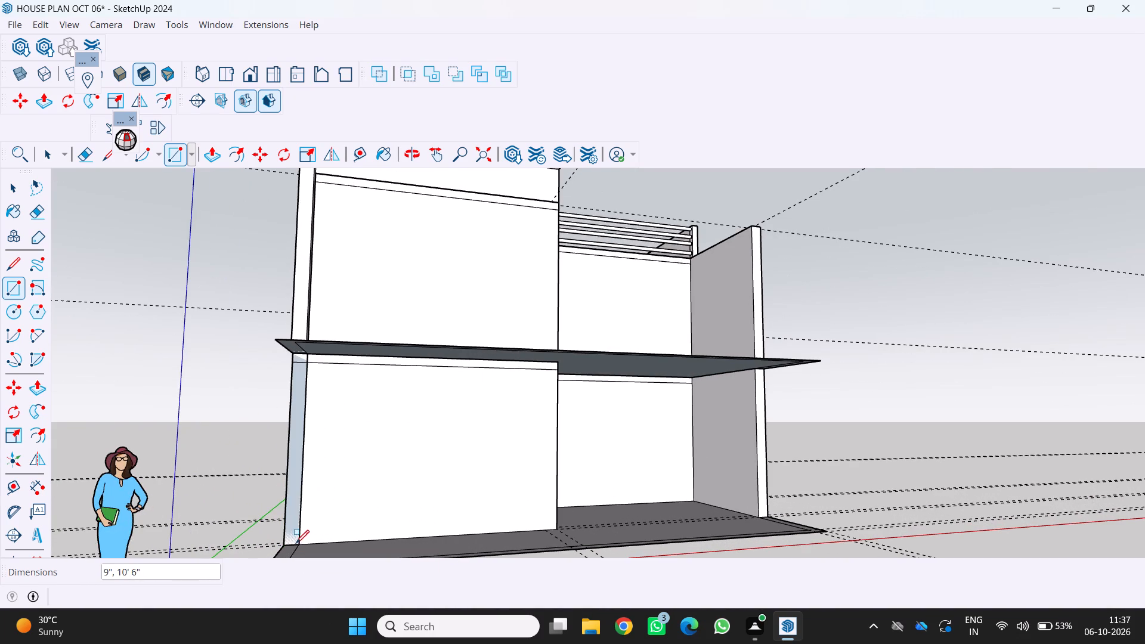
# Push/pull the 9" wide rectangle outward about 9 3/8" as a ground-floor pillar in line with the upper one.
pyautogui.press('p')
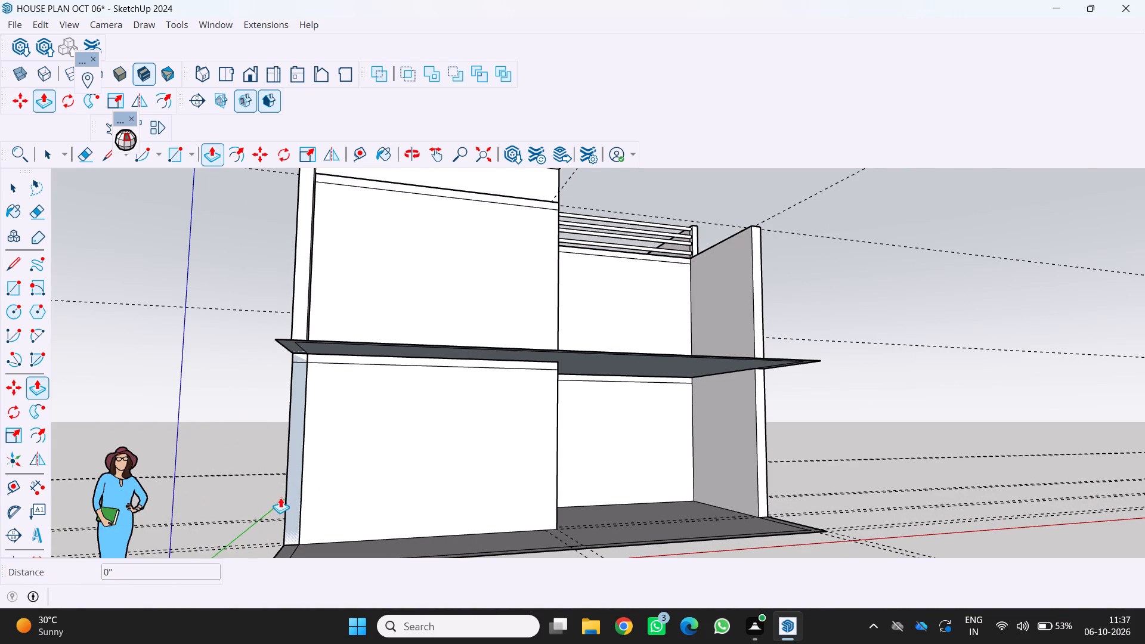
pyautogui.click(292, 491)
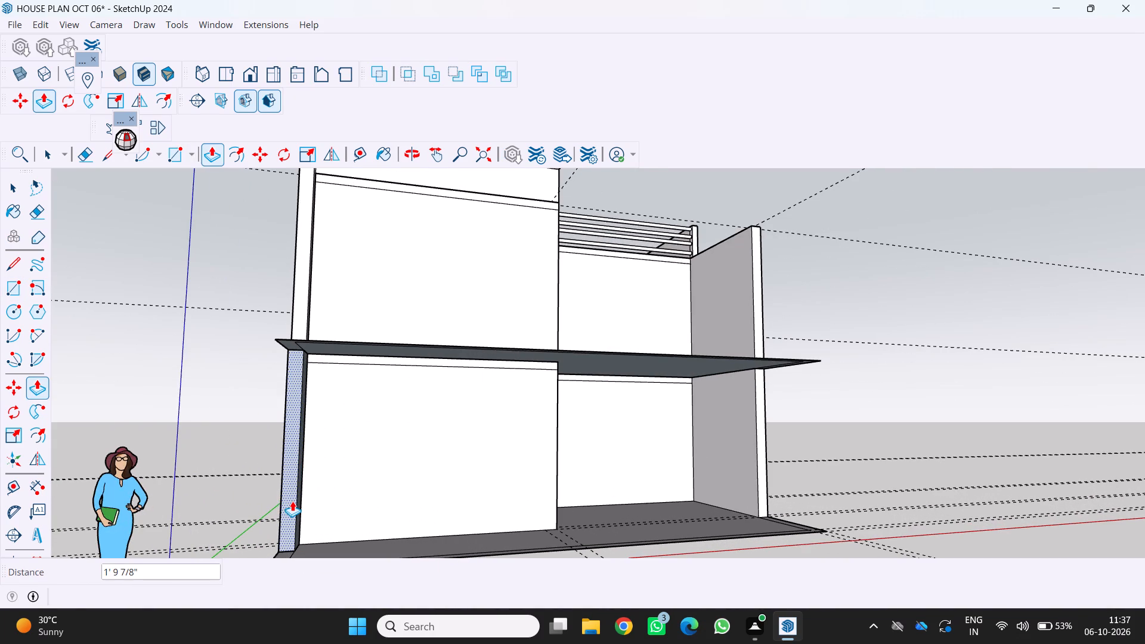
pyautogui.scroll(-2, 292, 501)
pyautogui.moveTo(292, 501); pyautogui.dragTo(212, 488, button='middle')
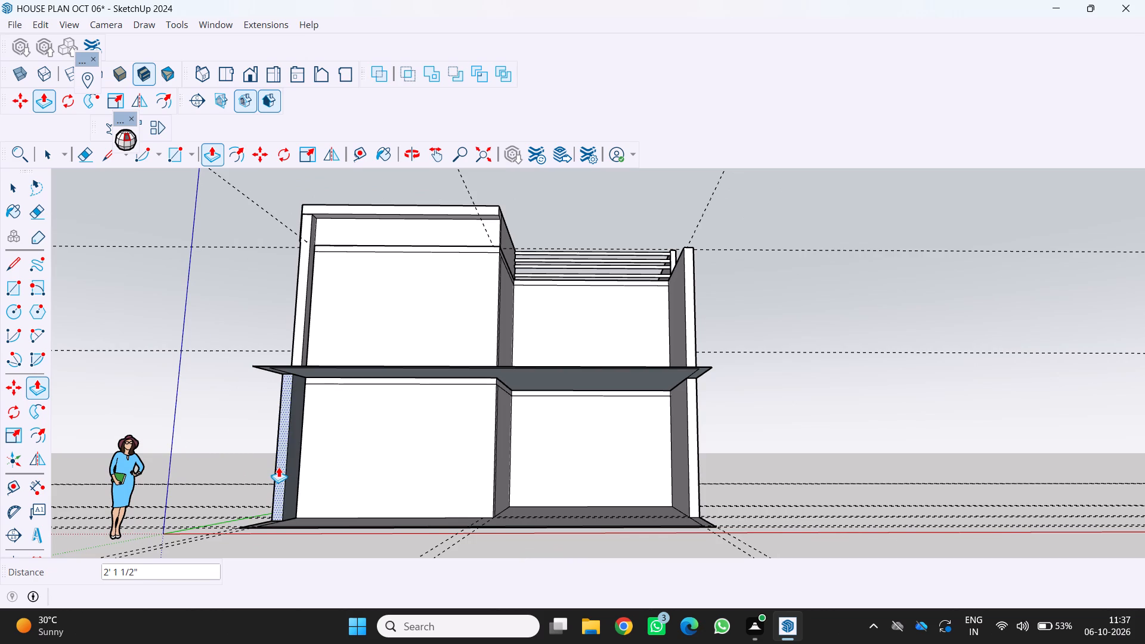
pyautogui.click(287, 469)
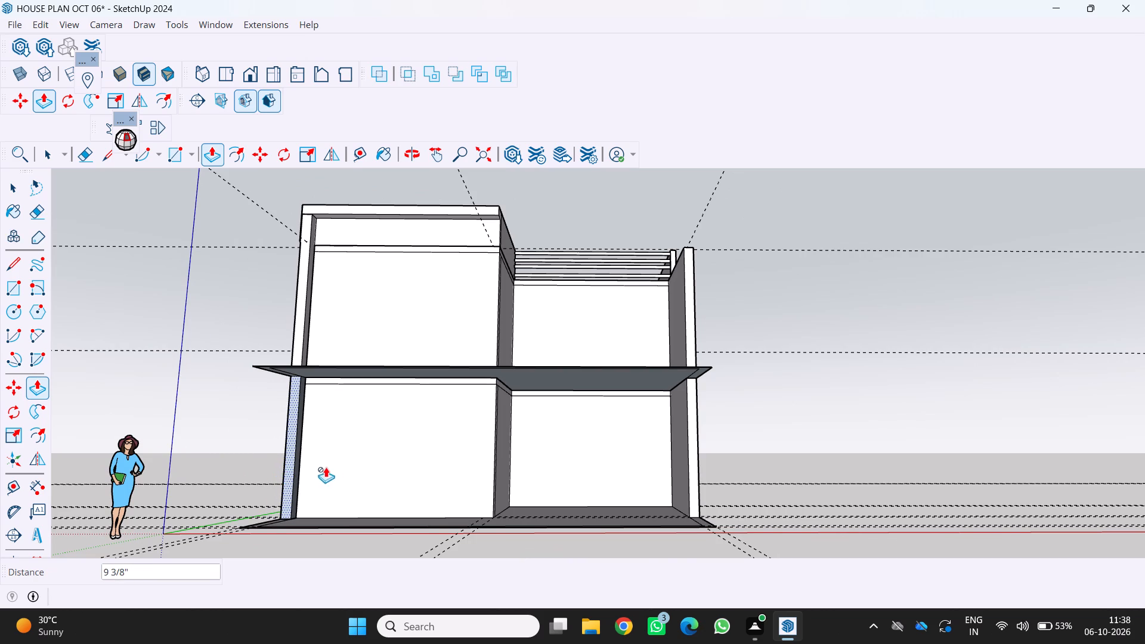
# Reverse the front face of the ground-floor pillar so its white side points outward.
pyautogui.scroll(-3, 332, 465)
pyautogui.moveTo(329, 462); pyautogui.dragTo(237, 499, button='middle')
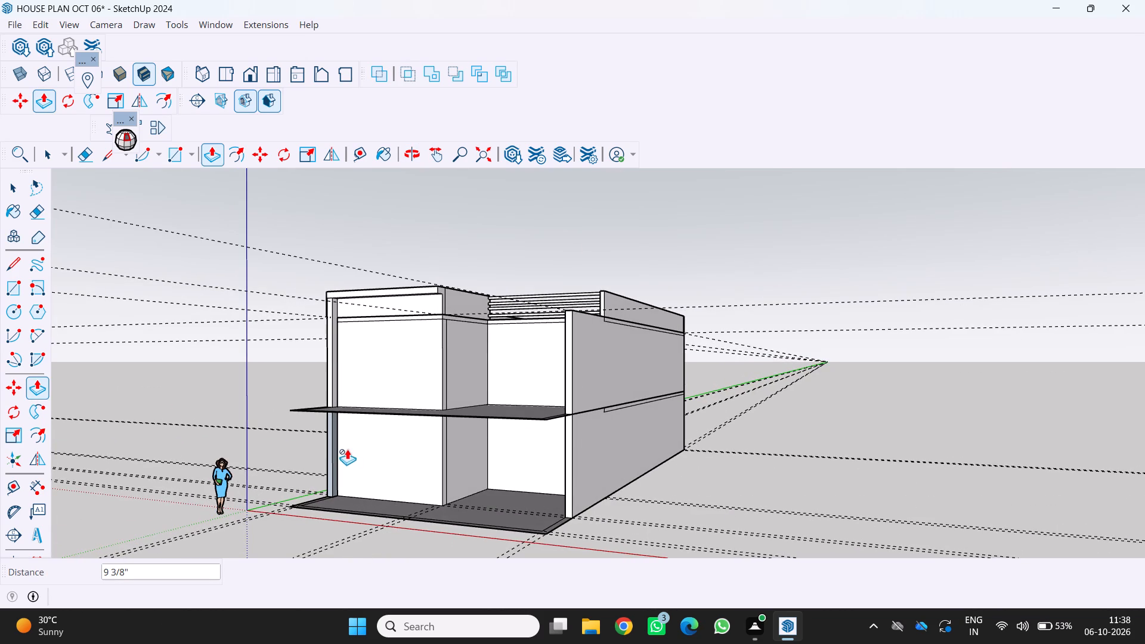
pyautogui.press('space')
pyautogui.press('End')
pyautogui.press('space')
pyautogui.press('End')
pyautogui.press('End')
pyautogui.press('End')
pyautogui.press('End')
pyautogui.press('End')
pyautogui.press('End')
pyautogui.press('End')
pyautogui.press('End')
pyautogui.press('End')
pyautogui.press('End')
pyautogui.press('End')
pyautogui.press('End')
pyautogui.press('End')
pyautogui.press('End')
pyautogui.press('End')
pyautogui.press('End')
pyautogui.press('End')
pyautogui.press('End')
pyautogui.press('End')
pyautogui.press('End')
pyautogui.moveTo(338, 508); pyautogui.dragTo(439, 423, button='middle')
pyautogui.scroll(1, 439, 425)
pyautogui.middleClick(439, 423)
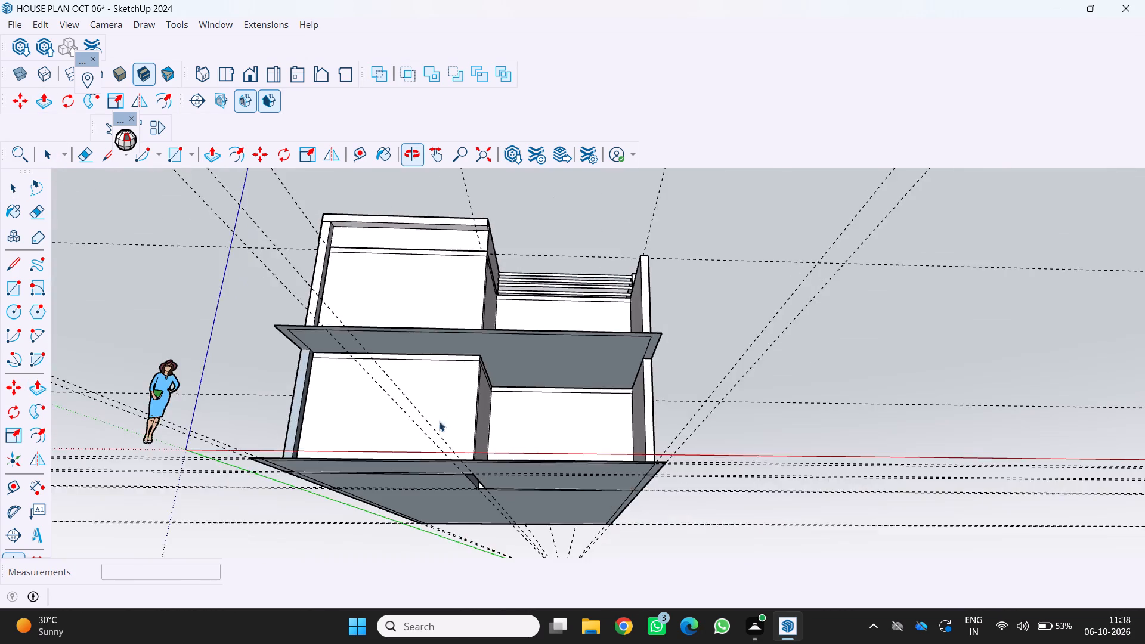
pyautogui.scroll(2, 372, 425)
pyautogui.moveTo(363, 417); pyautogui.dragTo(323, 503, button='middle')
pyautogui.middleClick(323, 503)
pyautogui.press('space')
pyautogui.press('End')
pyautogui.press('space')
pyautogui.press('End')
pyautogui.press('End')
pyautogui.press('End')
pyautogui.press('End')
pyautogui.press('End')
pyautogui.press('End')
pyautogui.press('End')
pyautogui.press('End')
pyautogui.press('End')
pyautogui.press('End')
pyautogui.press('End')
pyautogui.press('End')
pyautogui.press('End')
pyautogui.press('End')
pyautogui.press('End')
pyautogui.press('End')
pyautogui.press('End')
pyautogui.press('End')
pyautogui.press('End')
pyautogui.press('End')
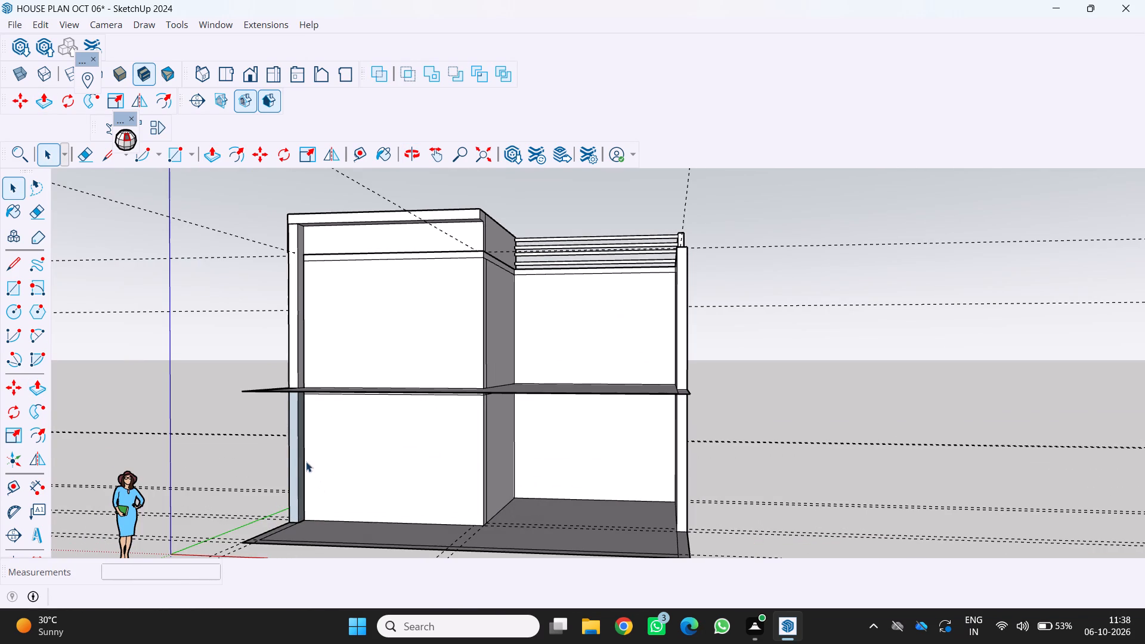
pyautogui.click(289, 457)
pyautogui.click(290, 465)
pyautogui.click(290, 465)
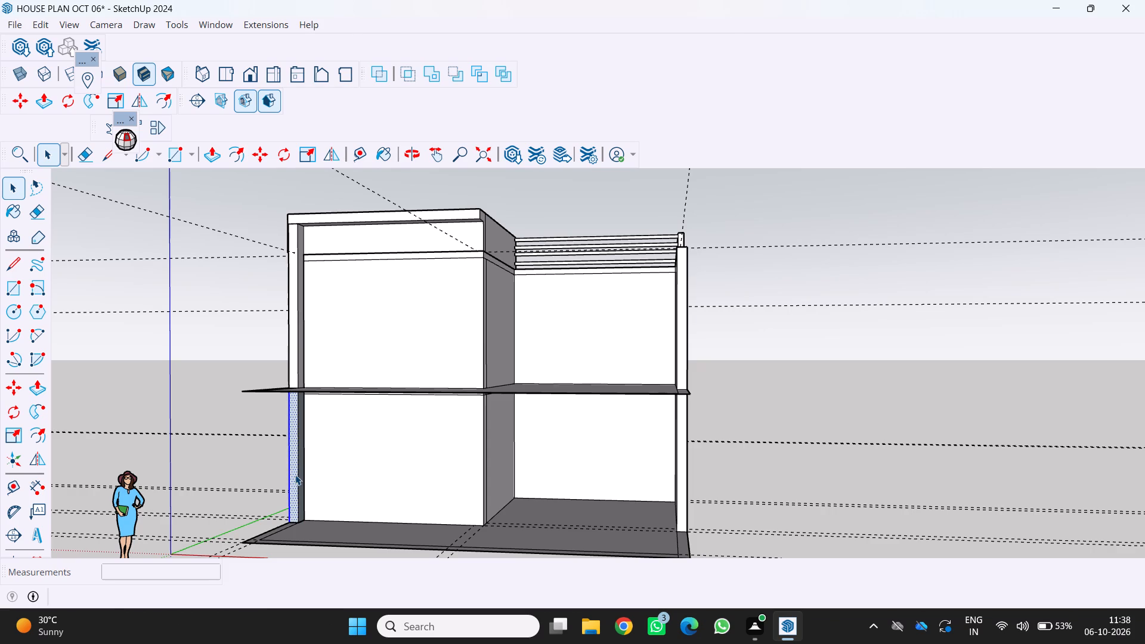
pyautogui.click(293, 472)
pyautogui.click(293, 472)
pyautogui.click(293, 472)
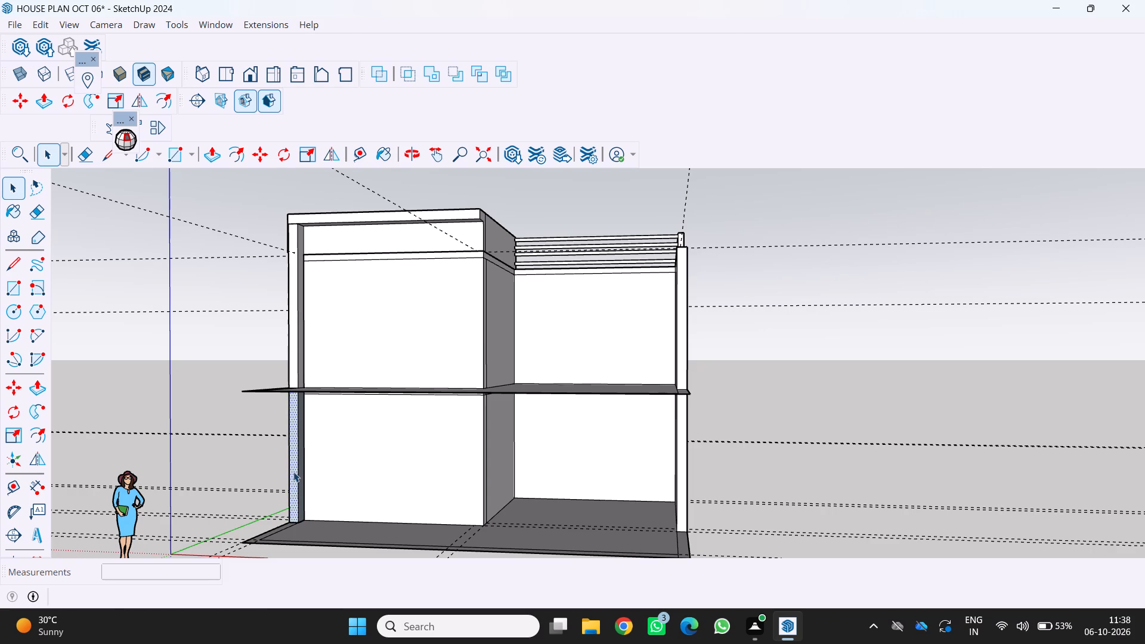
pyautogui.scroll(5, 293, 472)
pyautogui.doubleClick(295, 462)
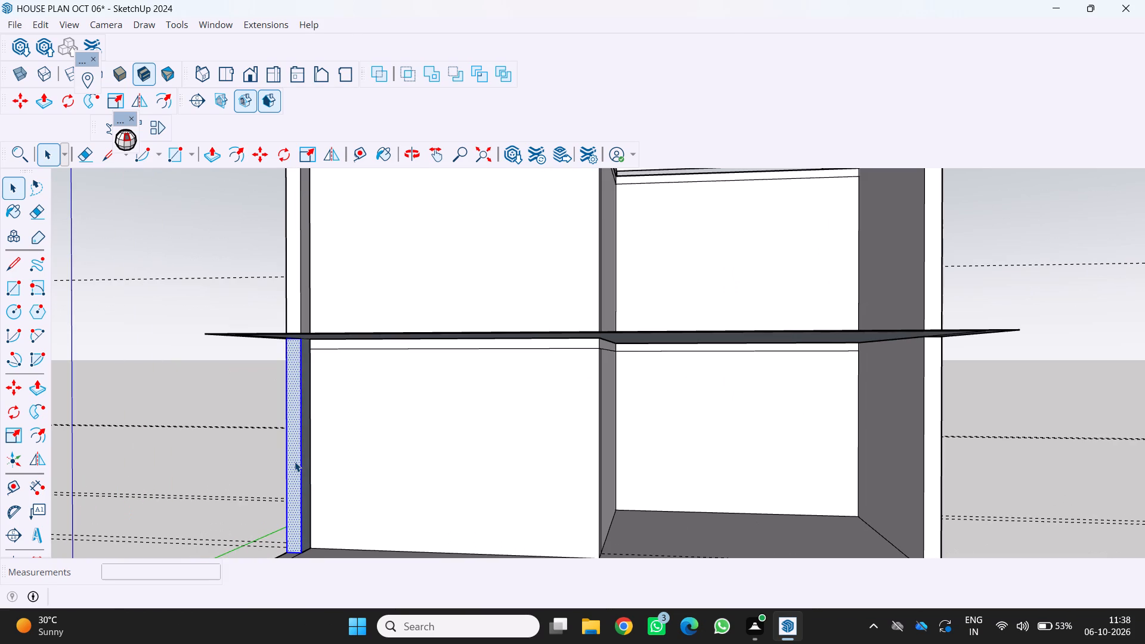
pyautogui.rightClick(295, 462)
pyautogui.click(335, 359)
# Reverse the inner side face of the ground-floor pillar so its front side points outward.
pyautogui.moveTo(308, 425); pyautogui.dragTo(197, 477, button='middle')
pyautogui.scroll(5, 273, 442)
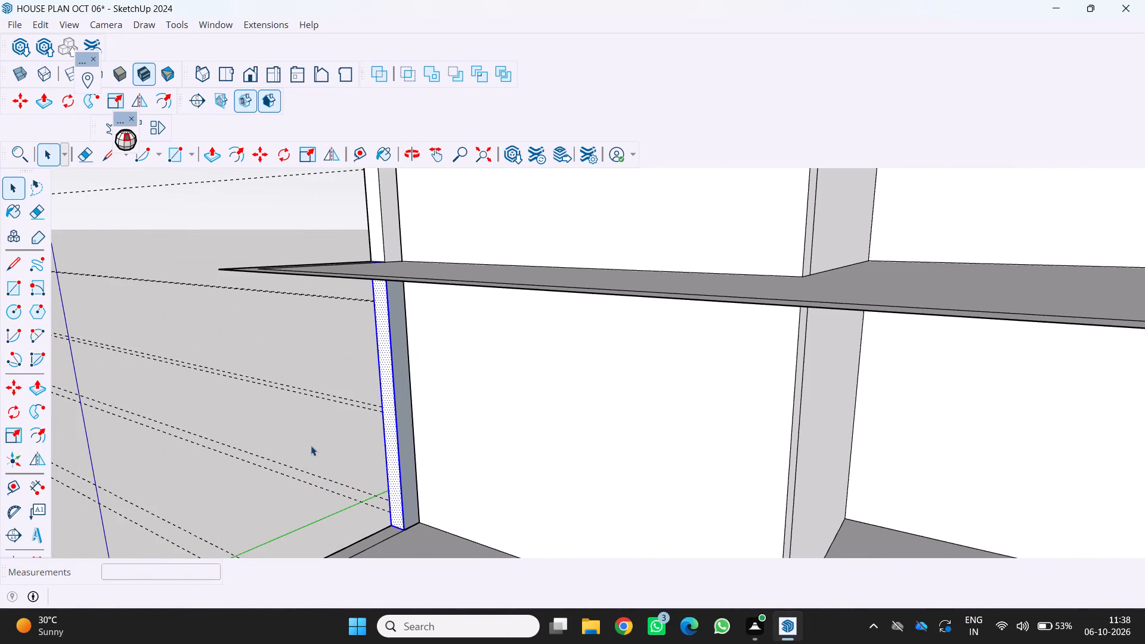
pyautogui.click(406, 423)
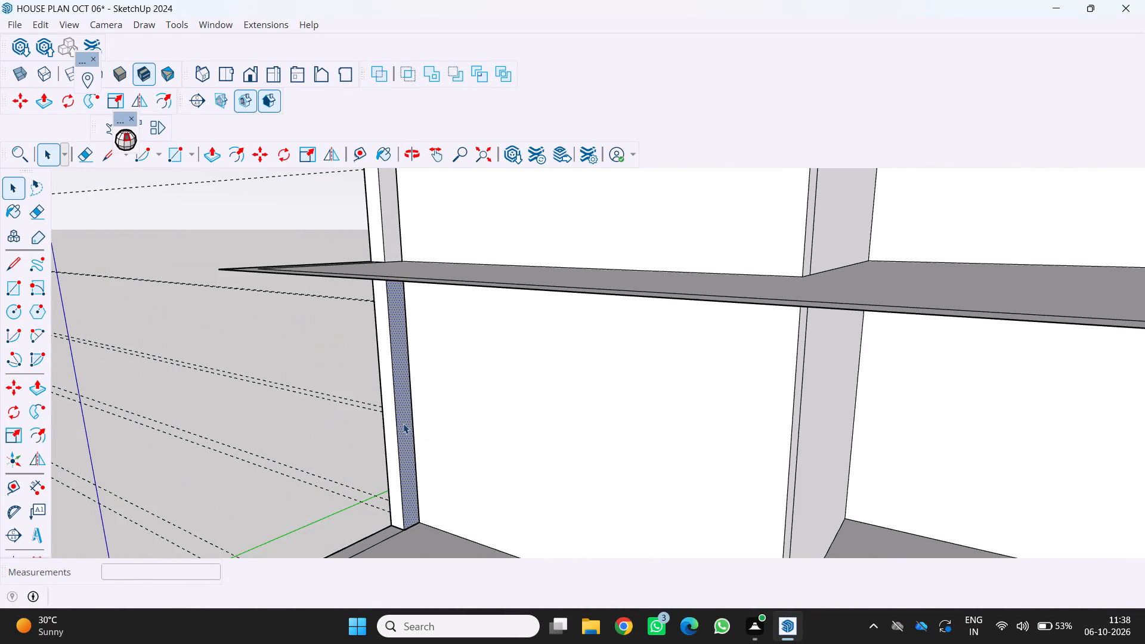
pyautogui.rightClick(403, 423)
pyautogui.click(432, 317)
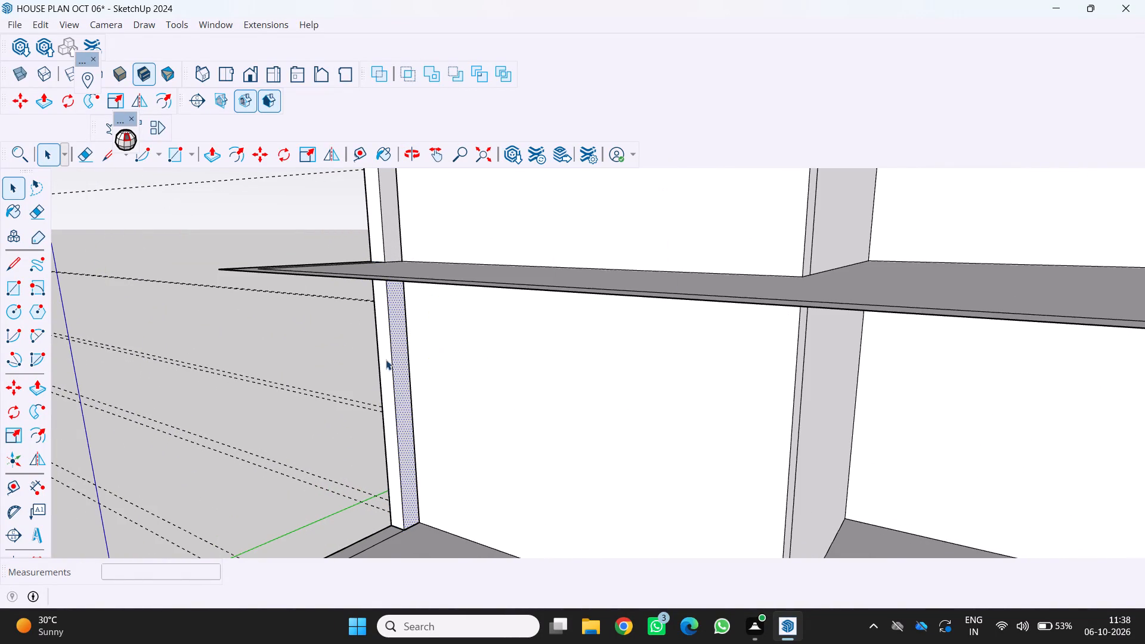
# Reverse the outer side face of the ground-floor pillar, flush with the long side wall, so its white side points outward.
pyautogui.scroll(-4, 372, 358)
pyautogui.moveTo(350, 345); pyautogui.dragTo(540, 351, button='middle')
pyautogui.middleClick(540, 351)
pyautogui.scroll(3, 179, 483)
pyautogui.middleClick(186, 462)
pyautogui.middleClick(186, 462)
pyautogui.moveTo(187, 460); pyautogui.dragTo(224, 472, button='middle')
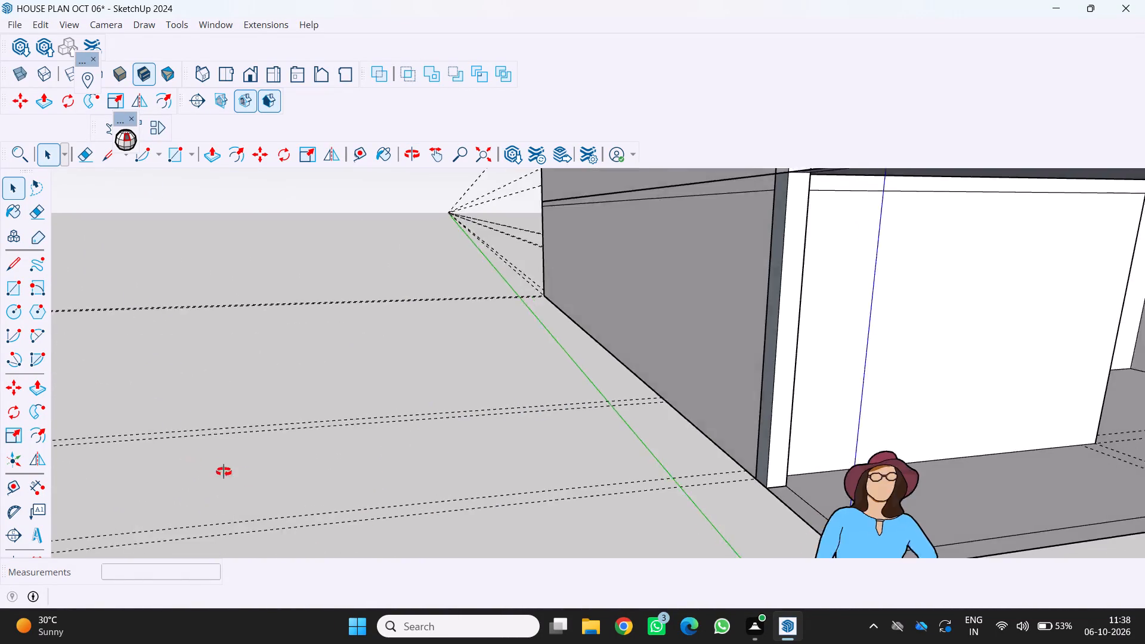
pyautogui.moveTo(224, 472); pyautogui.dragTo(267, 483, button='middle')
pyautogui.middleClick(267, 483)
pyautogui.moveTo(280, 487); pyautogui.dragTo(302, 490, button='middle')
pyautogui.click(801, 357)
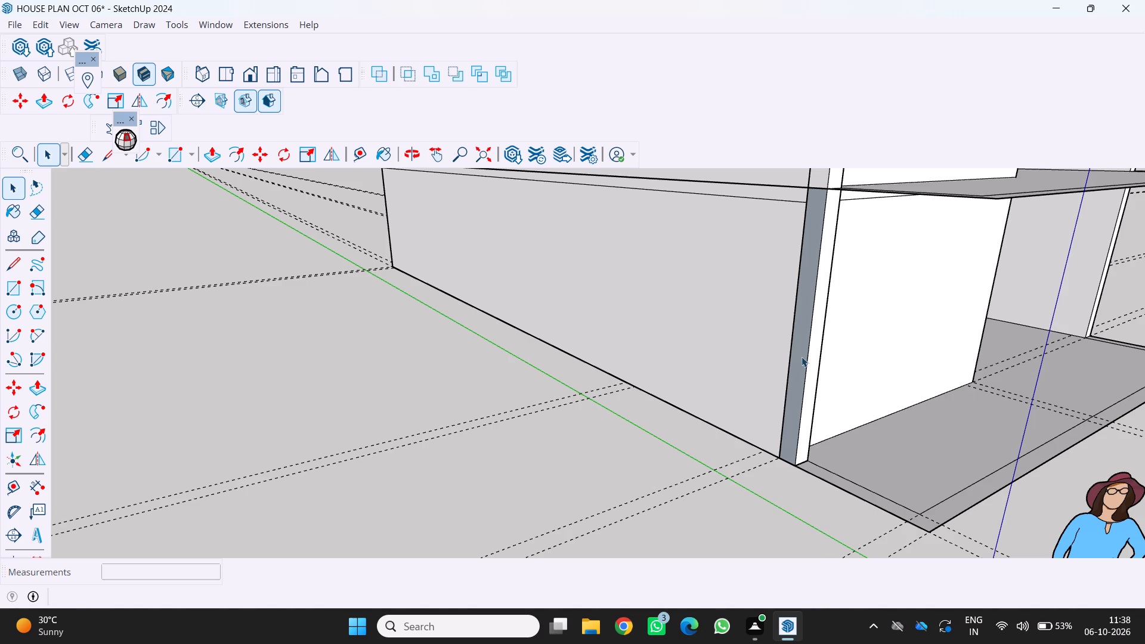
pyautogui.rightClick(800, 357)
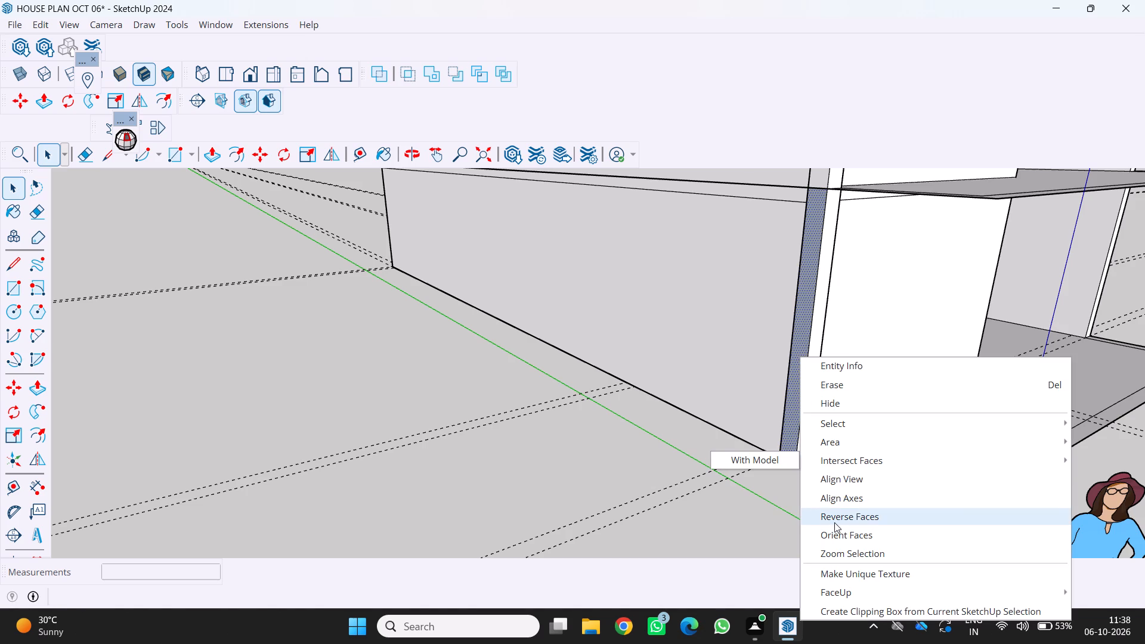
pyautogui.click(834, 516)
# Examine the house from the front and both sides, checking the two-storey corner pillar, projecting slabs, parapets and roof rails.
pyautogui.scroll(-14, 825, 510)
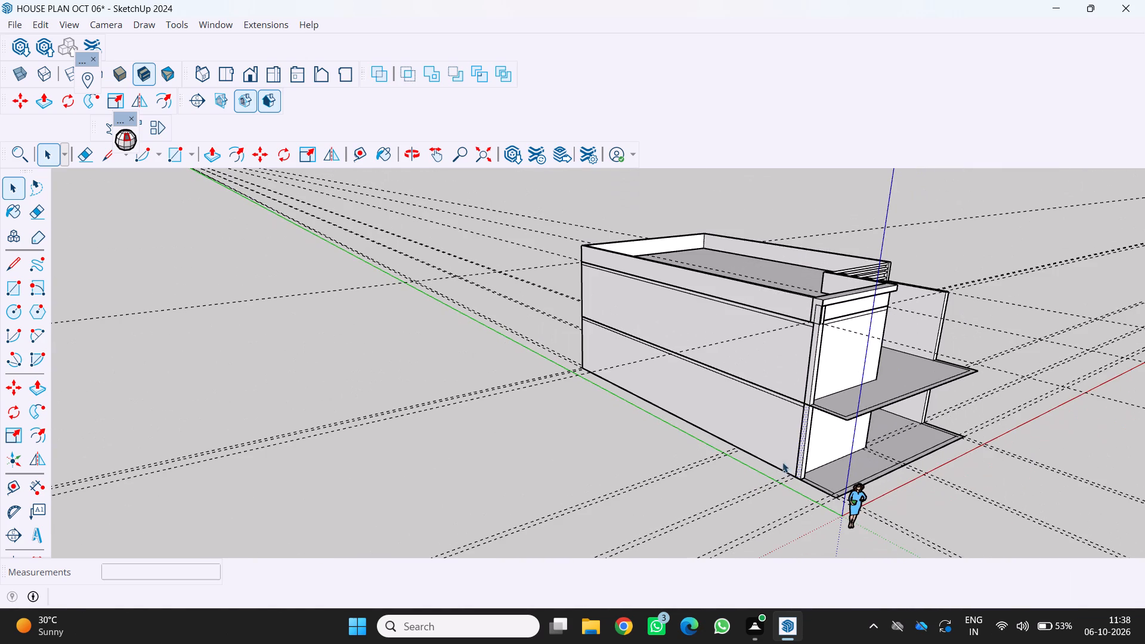
pyautogui.scroll(2, 574, 356)
pyautogui.scroll(-5, 574, 356)
pyautogui.scroll(-3, 689, 368)
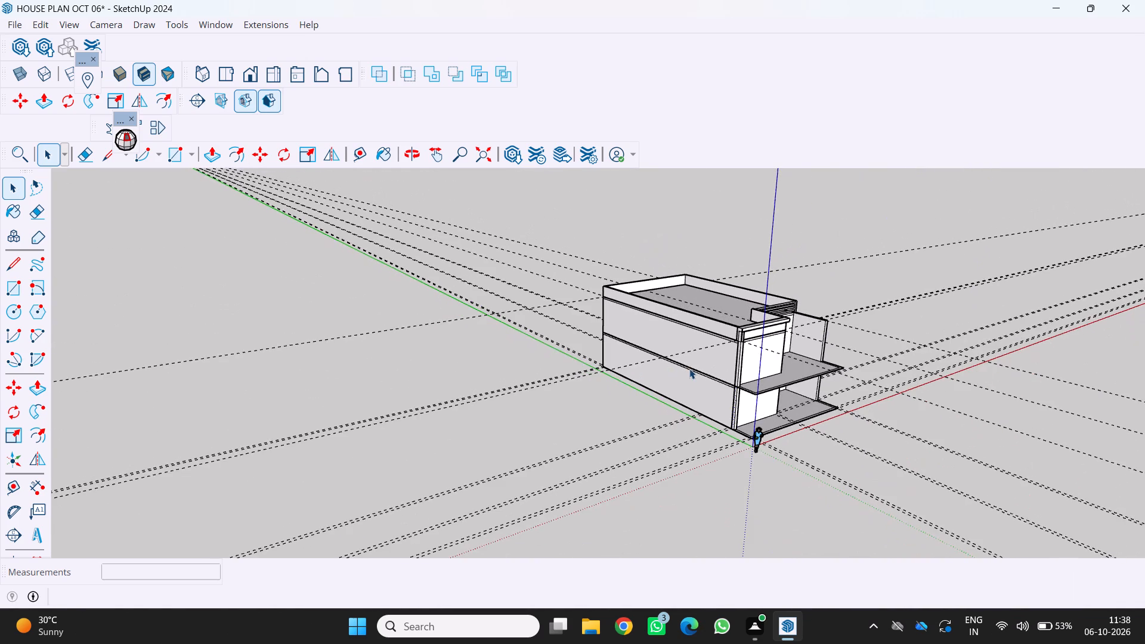
pyautogui.moveTo(689, 369); pyautogui.dragTo(499, 357, button='middle')
pyautogui.middleClick(499, 357)
pyautogui.scroll(8, 682, 491)
pyautogui.moveTo(655, 460); pyautogui.dragTo(561, 479, button='middle')
pyautogui.scroll(2, 646, 491)
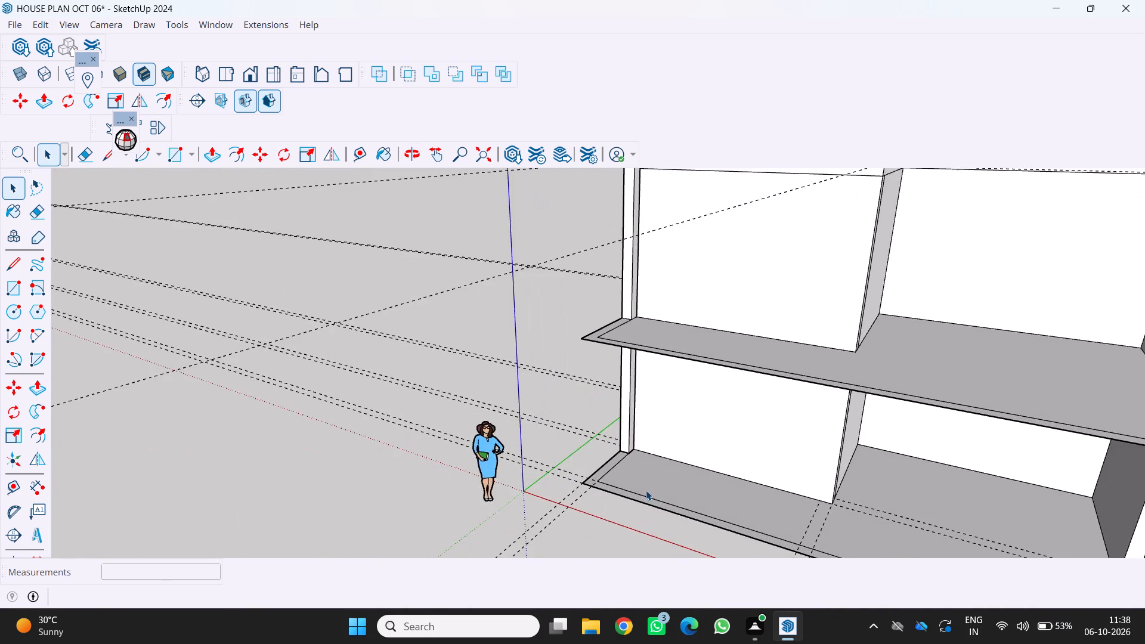
pyautogui.scroll(-4, 646, 490)
pyautogui.moveTo(645, 487); pyautogui.dragTo(692, 501, button='middle')
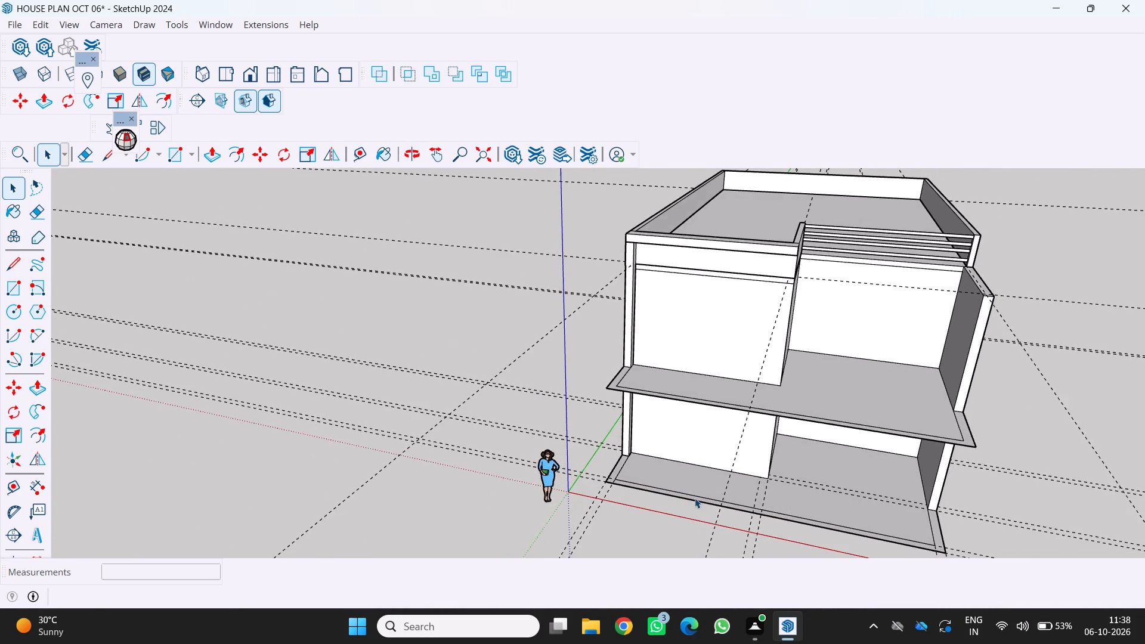
pyautogui.scroll(1, 745, 479)
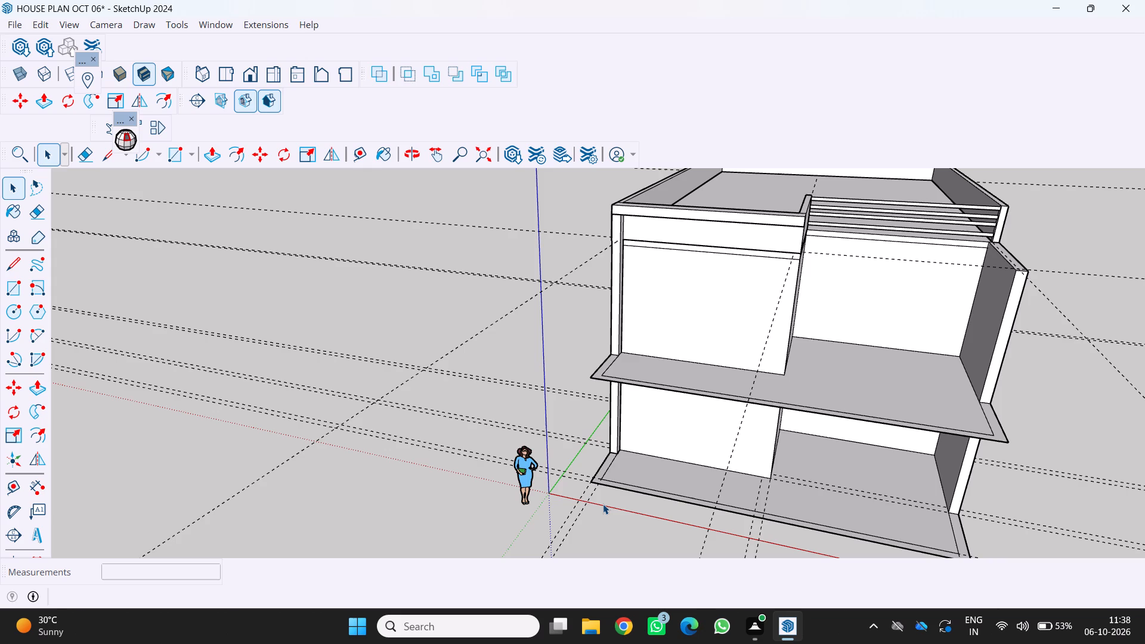
pyautogui.scroll(2, 651, 422)
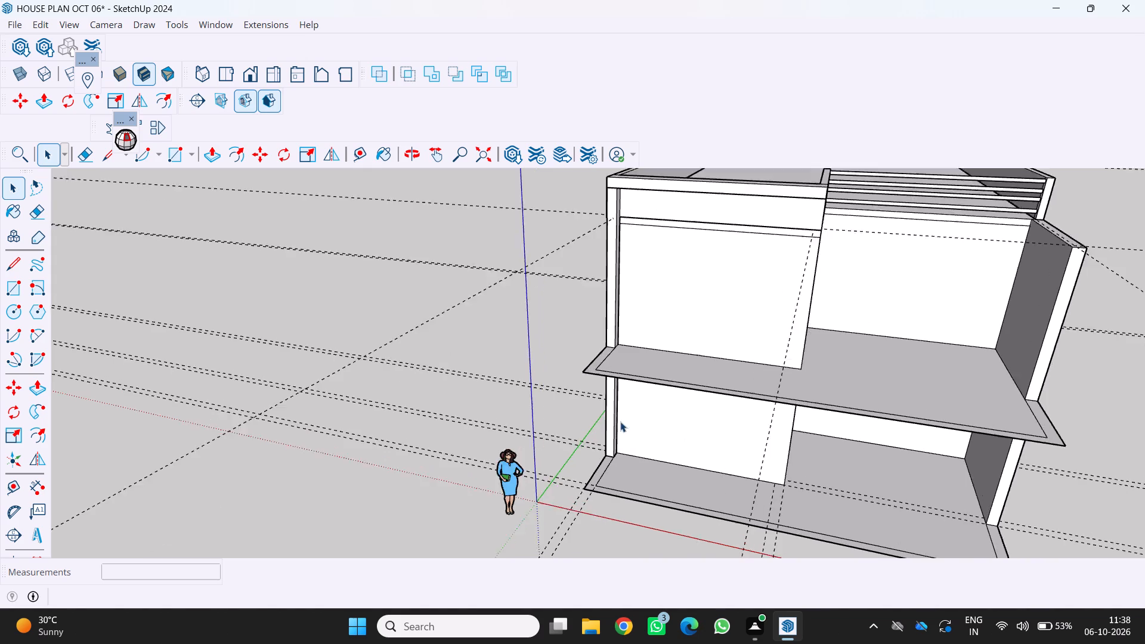
pyautogui.scroll(3, 620, 422)
pyautogui.scroll(-8, 622, 439)
pyautogui.moveTo(672, 474); pyautogui.dragTo(673, 475, button='middle')
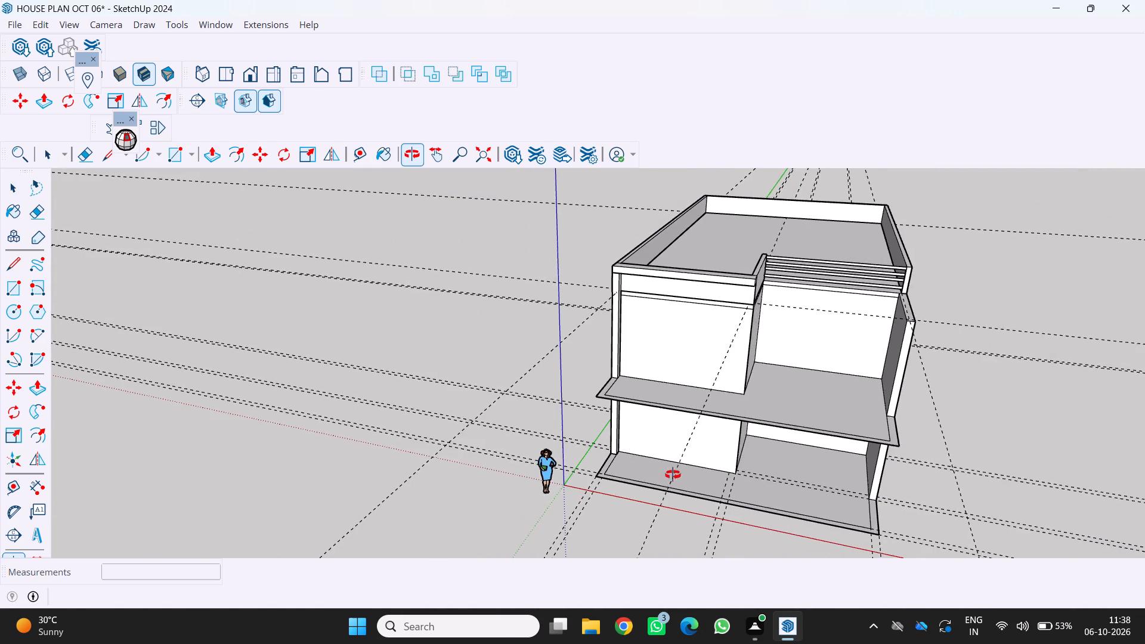
pyautogui.moveTo(673, 475); pyautogui.dragTo(649, 457, button='middle')
pyautogui.scroll(2, 649, 457)
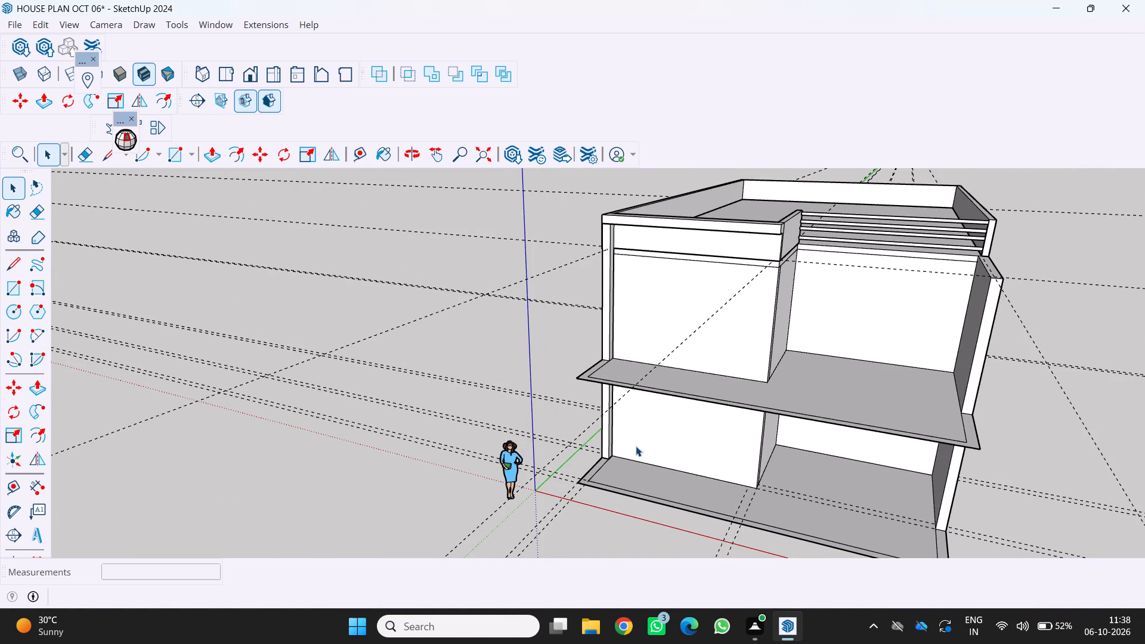
pyautogui.scroll(1, 596, 462)
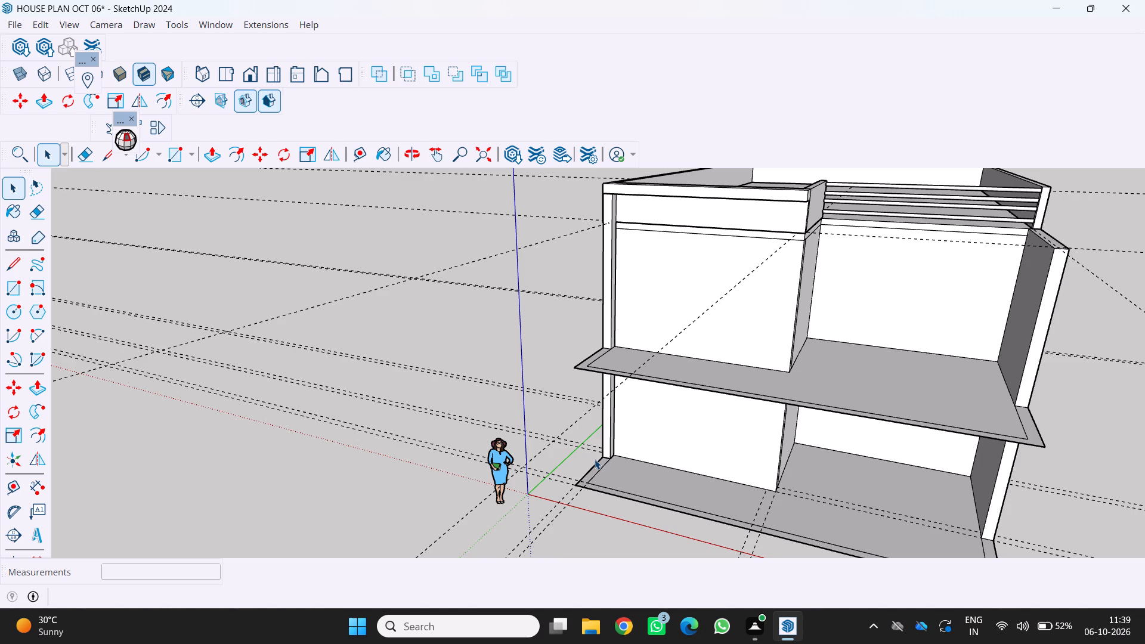
pyautogui.scroll(1, 598, 459)
pyautogui.scroll(-5, 762, 381)
pyautogui.scroll(1, 725, 419)
pyautogui.moveTo(728, 419); pyautogui.dragTo(658, 379, button='middle')
pyautogui.scroll(2, 622, 413)
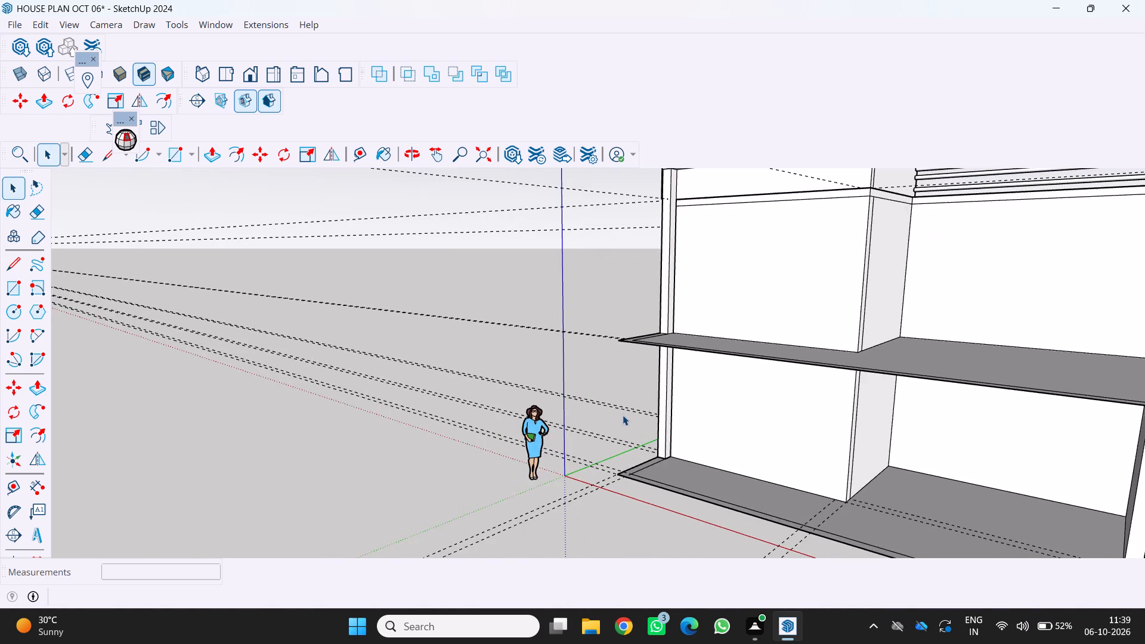
pyautogui.scroll(2, 626, 419)
pyautogui.scroll(-6, 626, 419)
pyautogui.moveTo(640, 426); pyautogui.dragTo(750, 446, button='middle')
pyautogui.middleClick(749, 446)
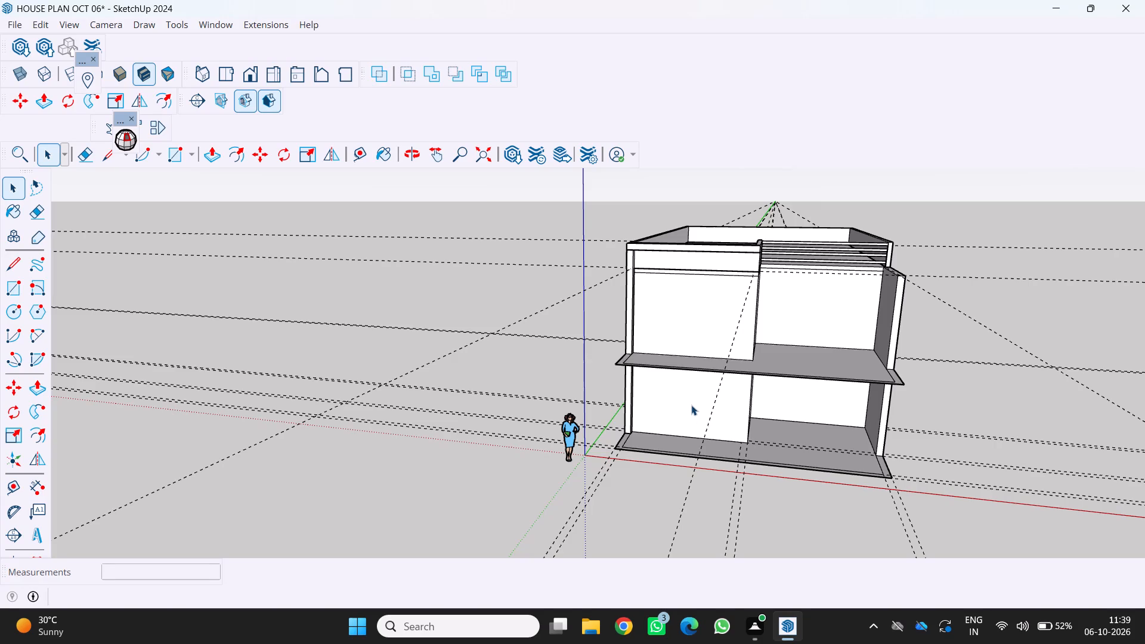
pyautogui.scroll(4, 685, 403)
pyautogui.scroll(-7, 683, 401)
pyautogui.scroll(-2, 965, 336)
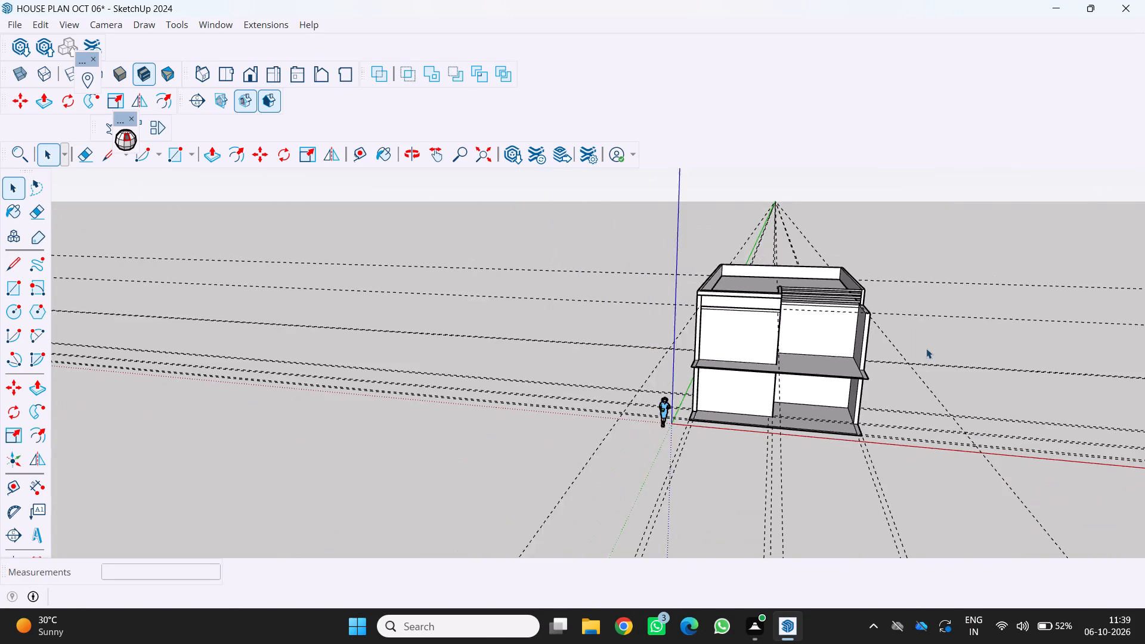
pyautogui.scroll(-2, 926, 348)
pyautogui.moveTo(898, 342); pyautogui.dragTo(802, 348, button='middle')
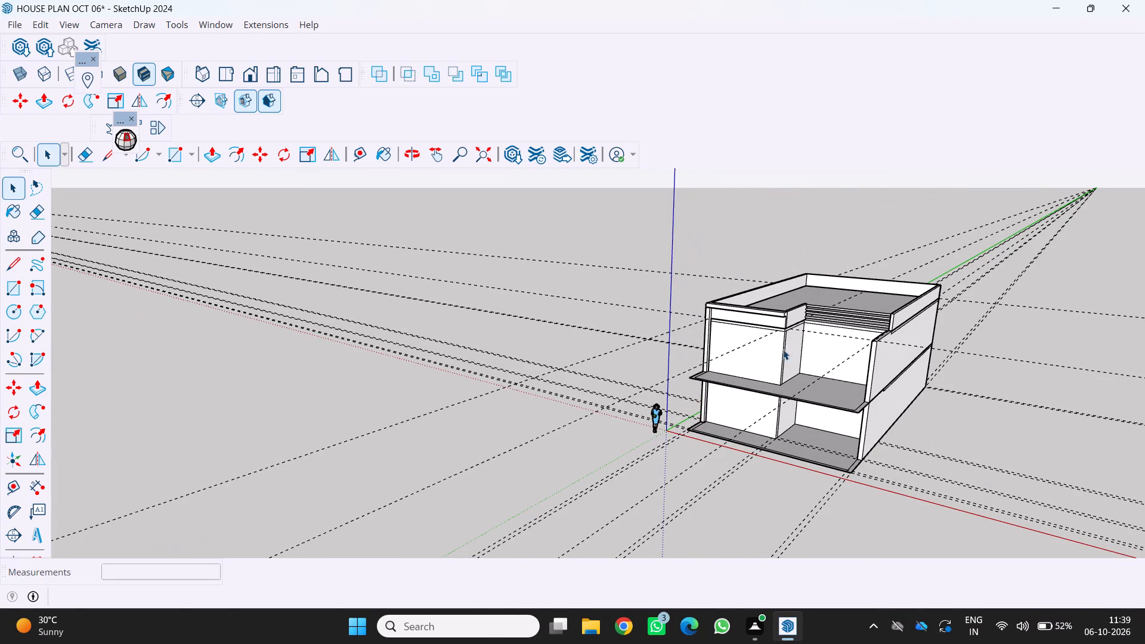
pyautogui.moveTo(886, 352); pyautogui.dragTo(744, 361, button='middle')
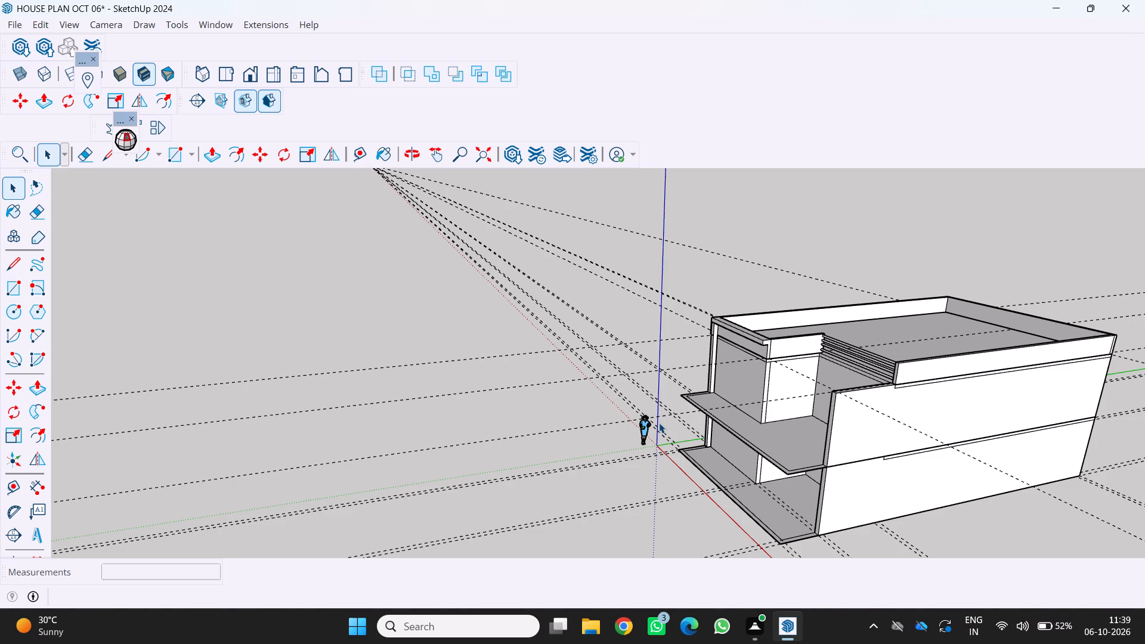
pyautogui.scroll(-3, 661, 510)
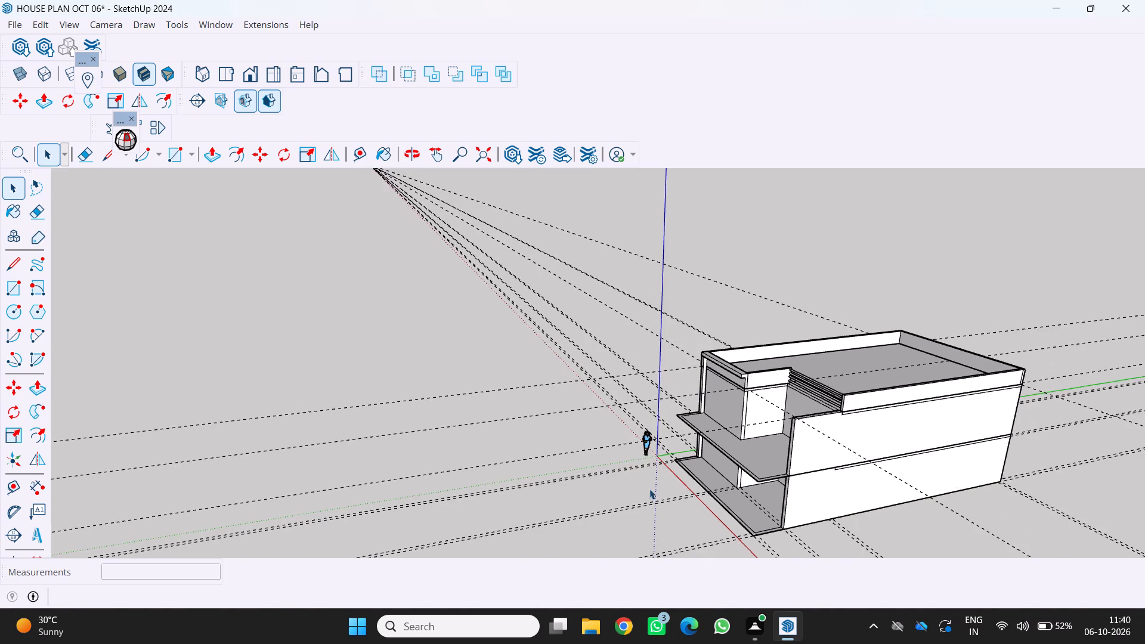
pyautogui.moveTo(631, 476); pyautogui.dragTo(790, 413, button='middle')
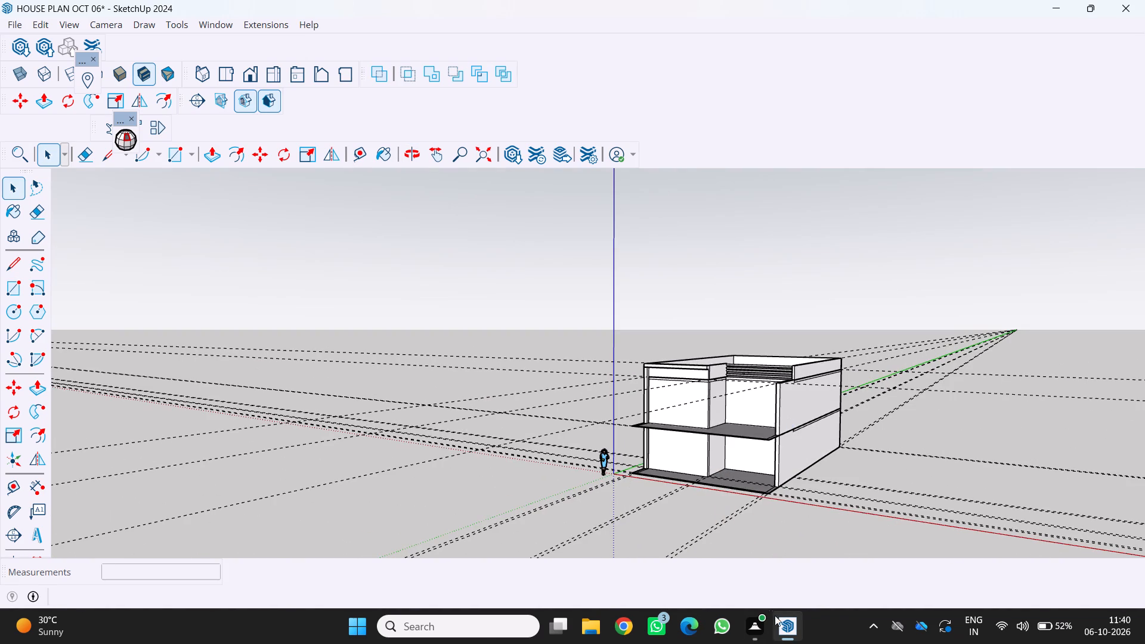
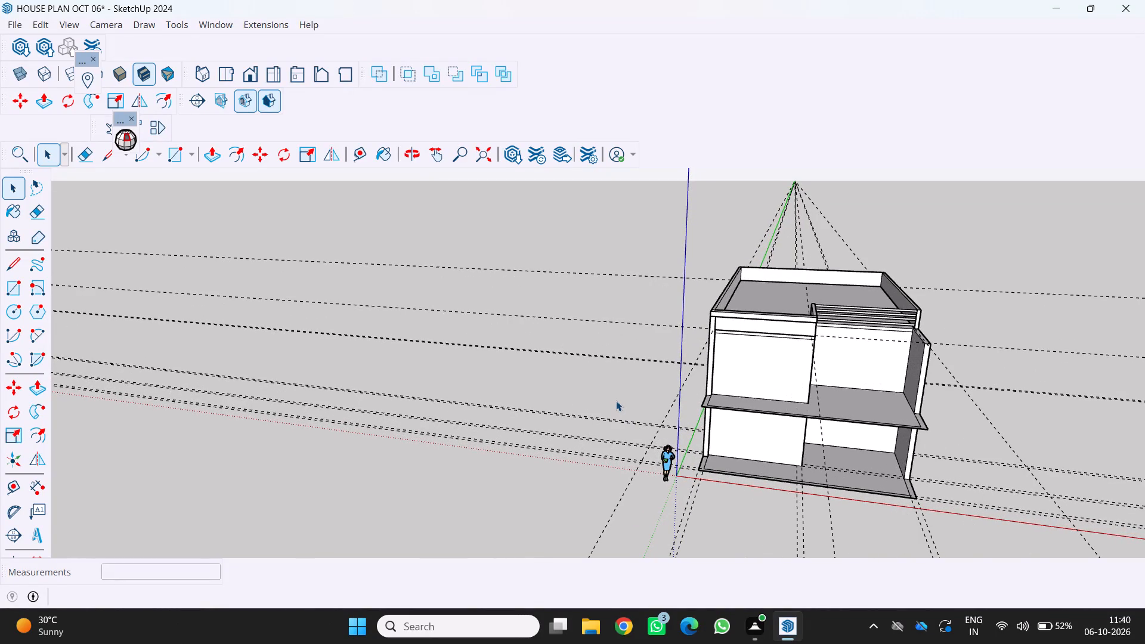
# Examine the front of the two-storey house model around the ground-floor slab corner nearest the origin.
pyautogui.scroll(1, 617, 388)
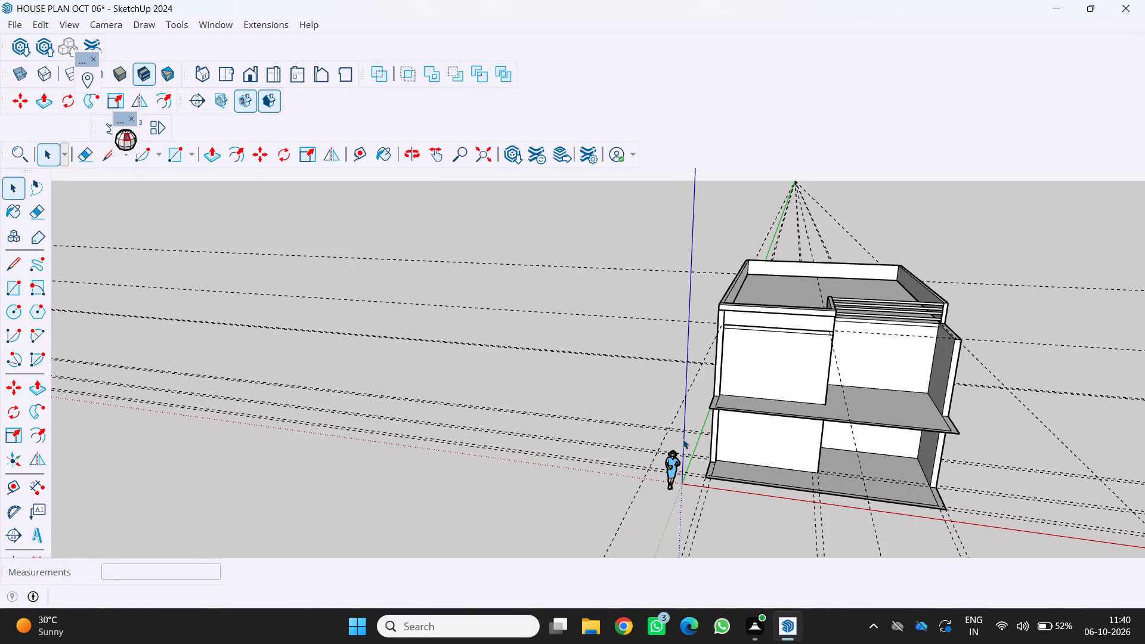
pyautogui.scroll(3, 683, 439)
pyautogui.scroll(3, 774, 479)
pyautogui.scroll(-6, 765, 472)
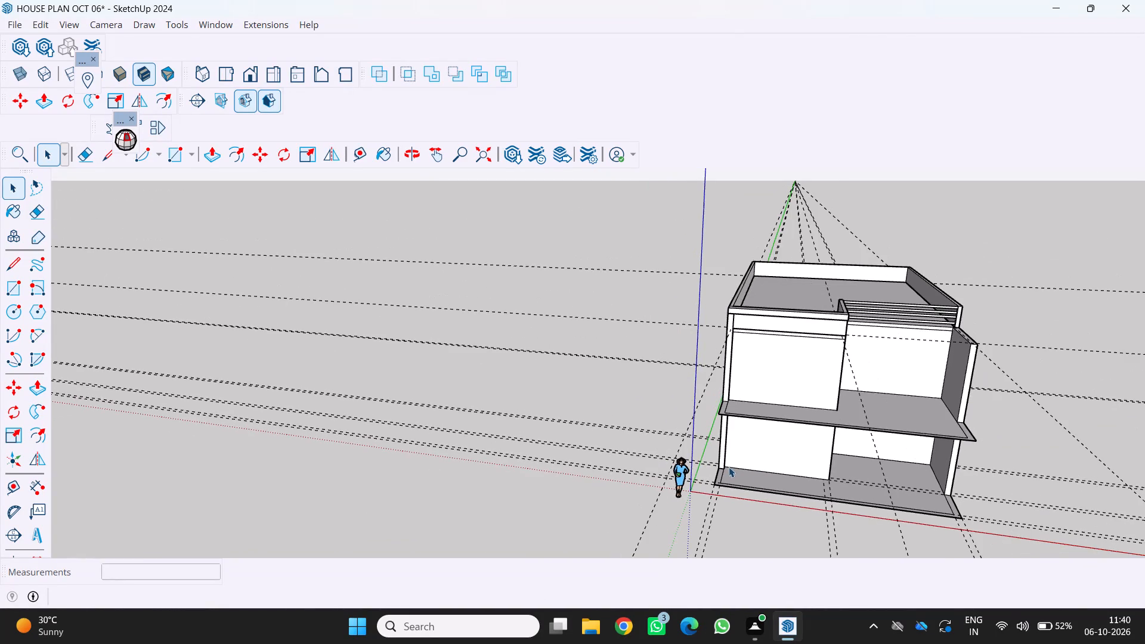
pyautogui.scroll(5, 714, 465)
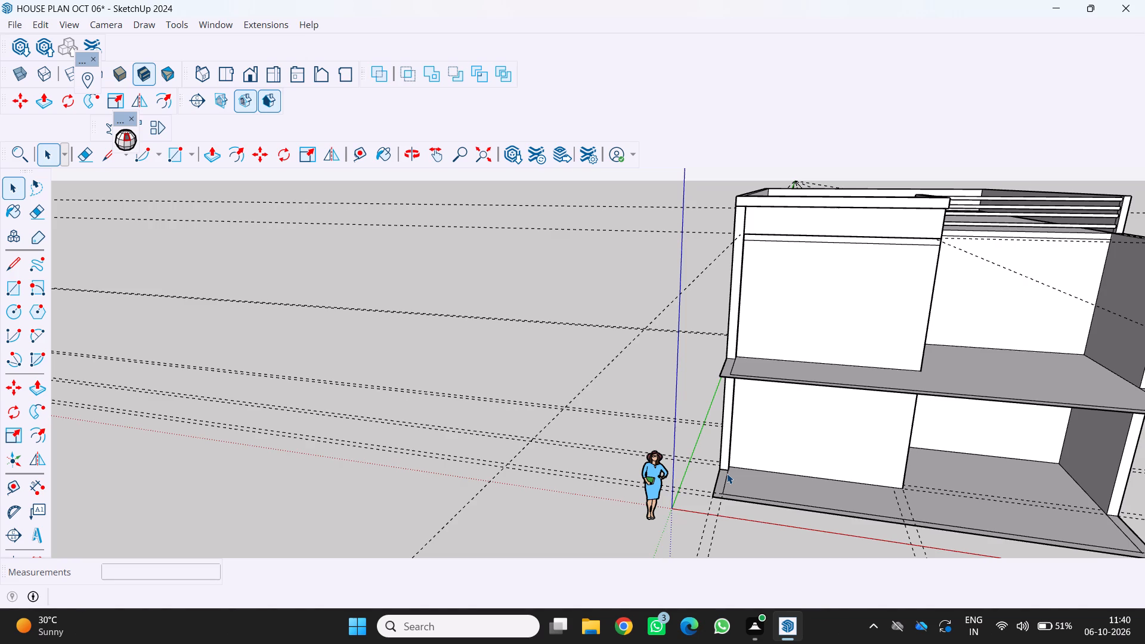
pyautogui.scroll(-7, 701, 525)
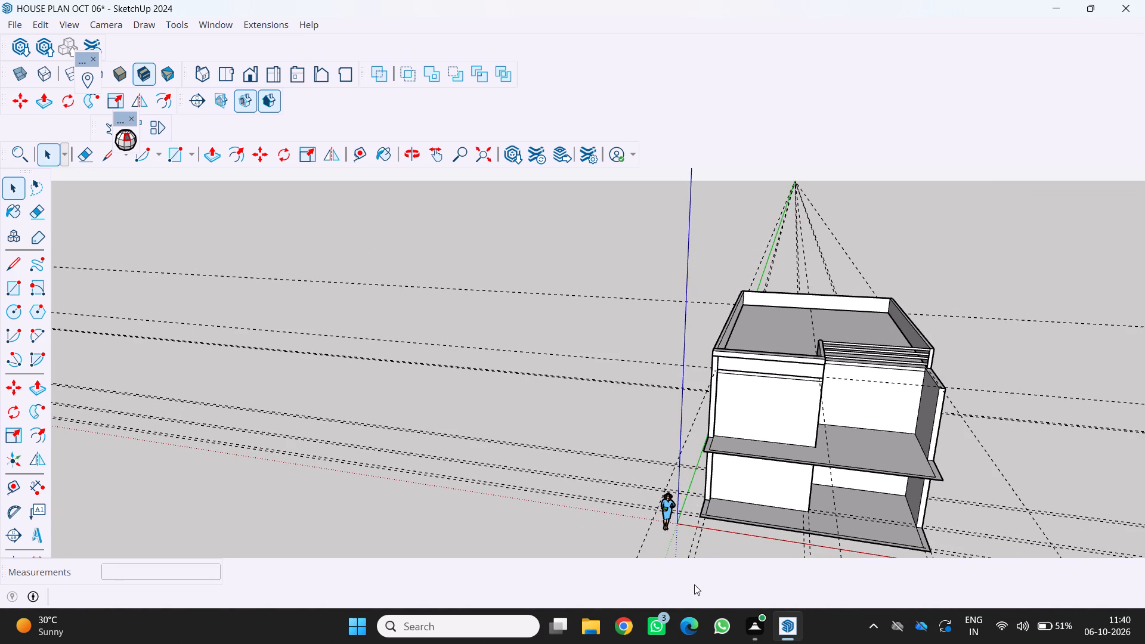
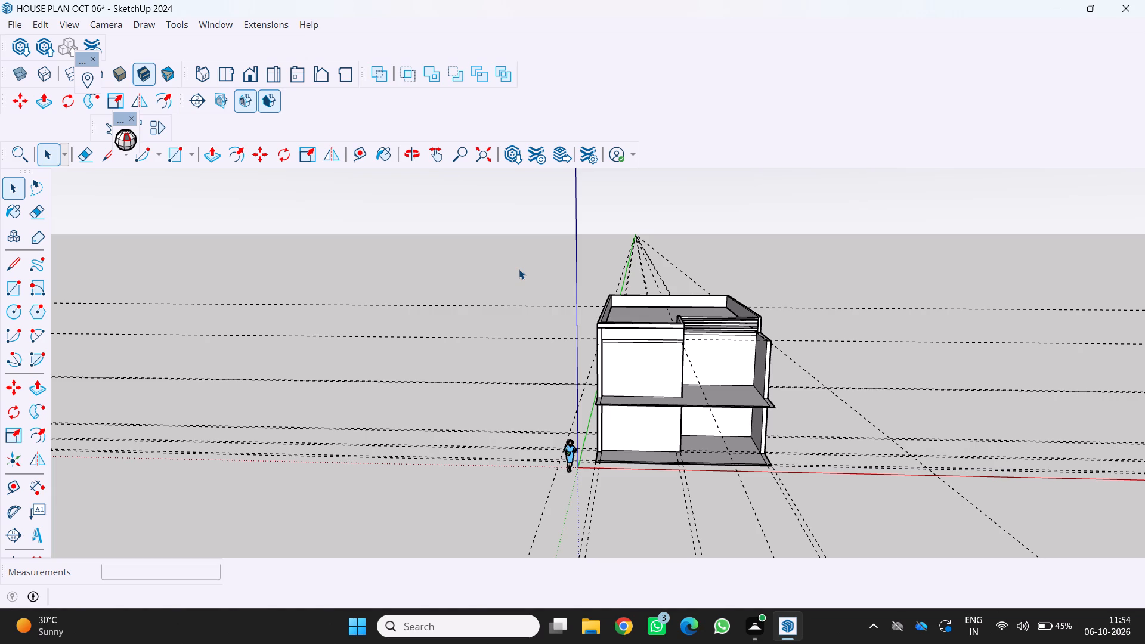
# Examine the projecting ground-floor and first-floor slab edges at the front corner of the house nearest the origin.
pyautogui.scroll(-1, 691, 270)
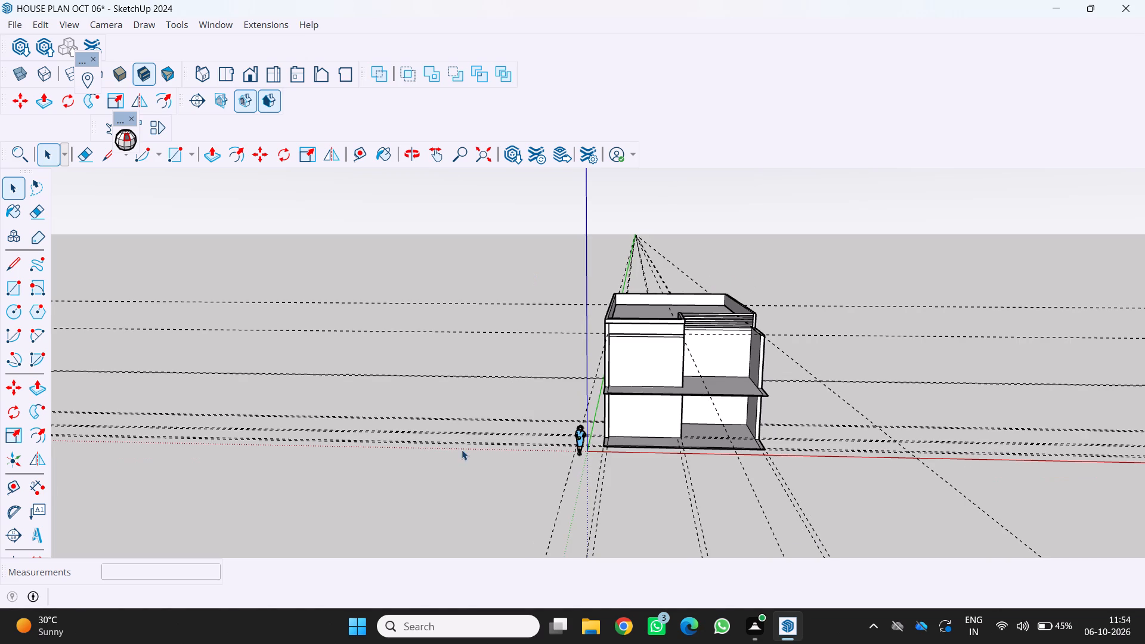
pyautogui.scroll(2, 525, 515)
pyautogui.scroll(2, 583, 473)
pyautogui.moveTo(583, 473); pyautogui.dragTo(490, 503, button='middle')
pyautogui.scroll(5, 659, 401)
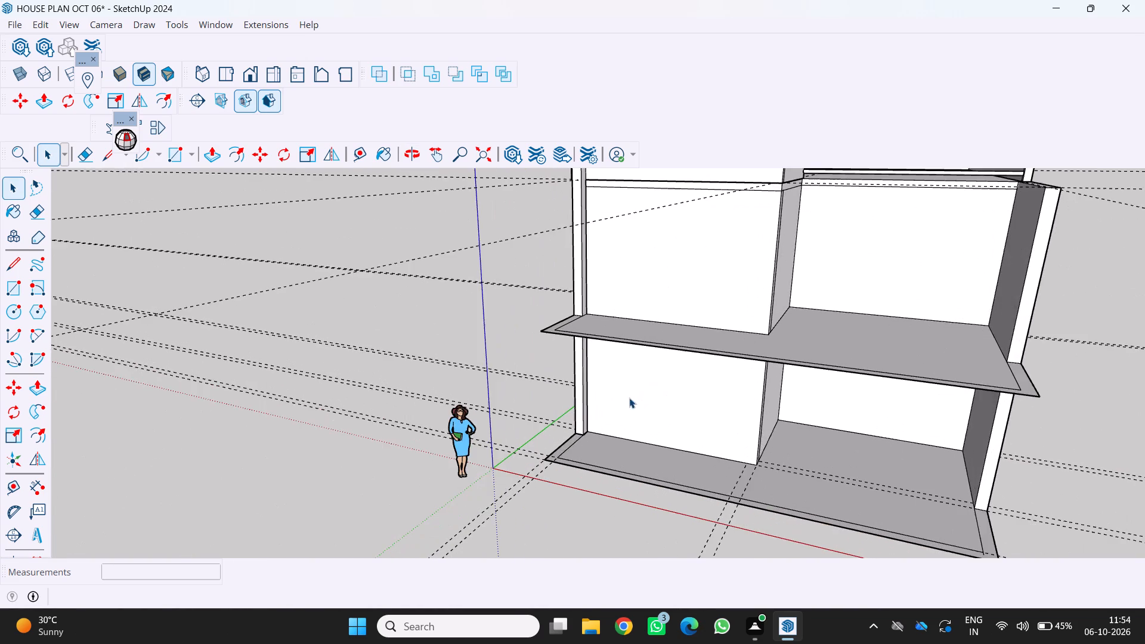
pyautogui.scroll(1, 565, 420)
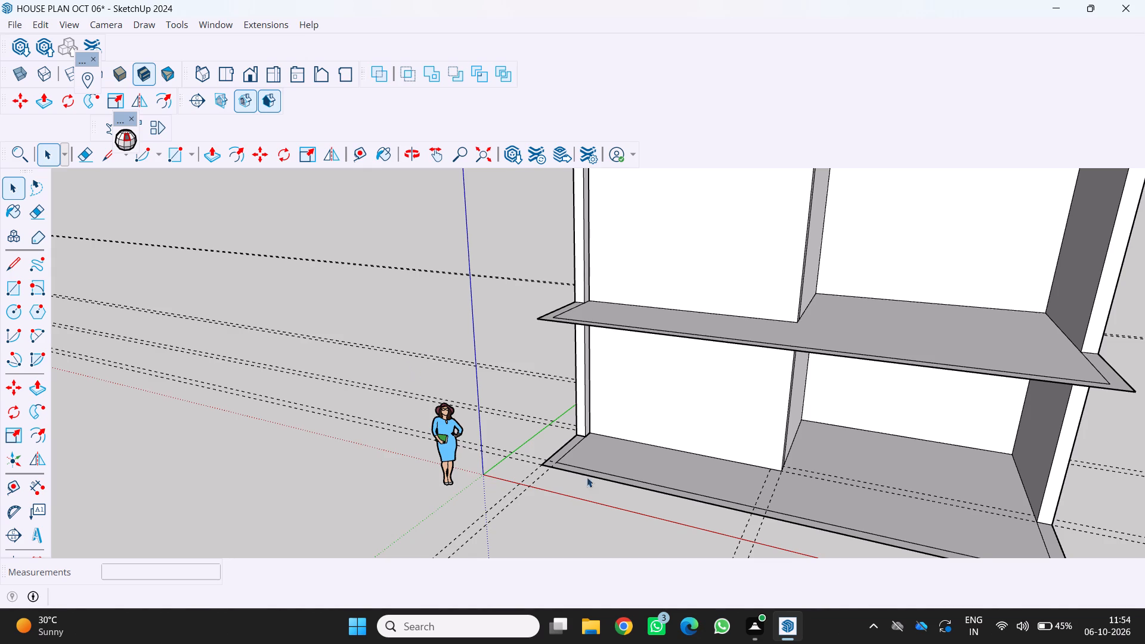
pyautogui.scroll(1, 581, 465)
pyautogui.scroll(1, 512, 451)
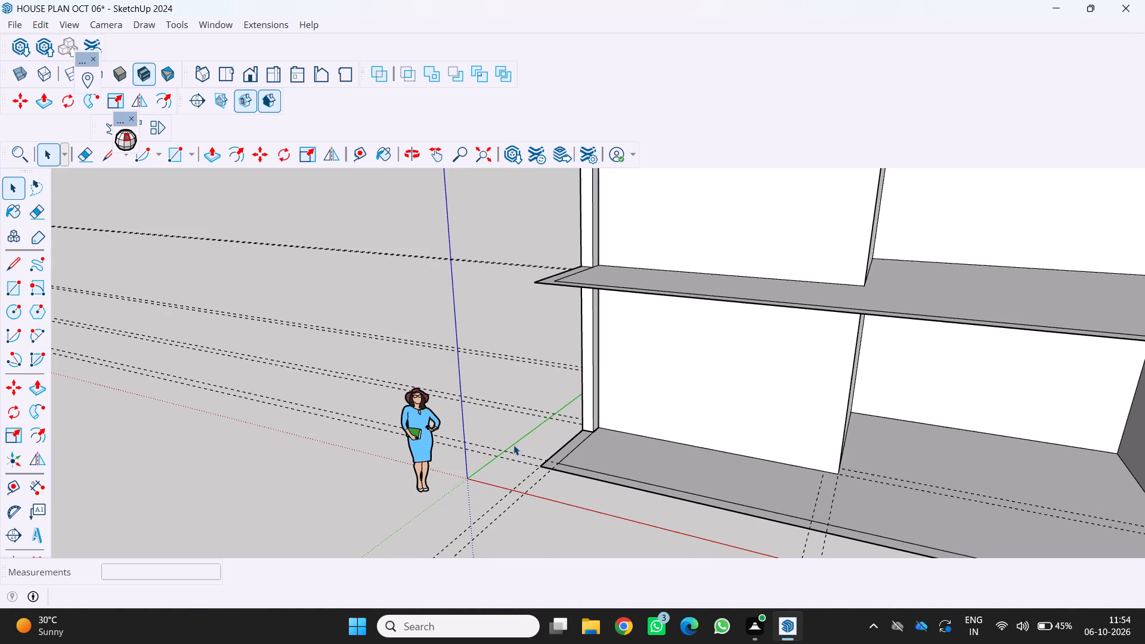
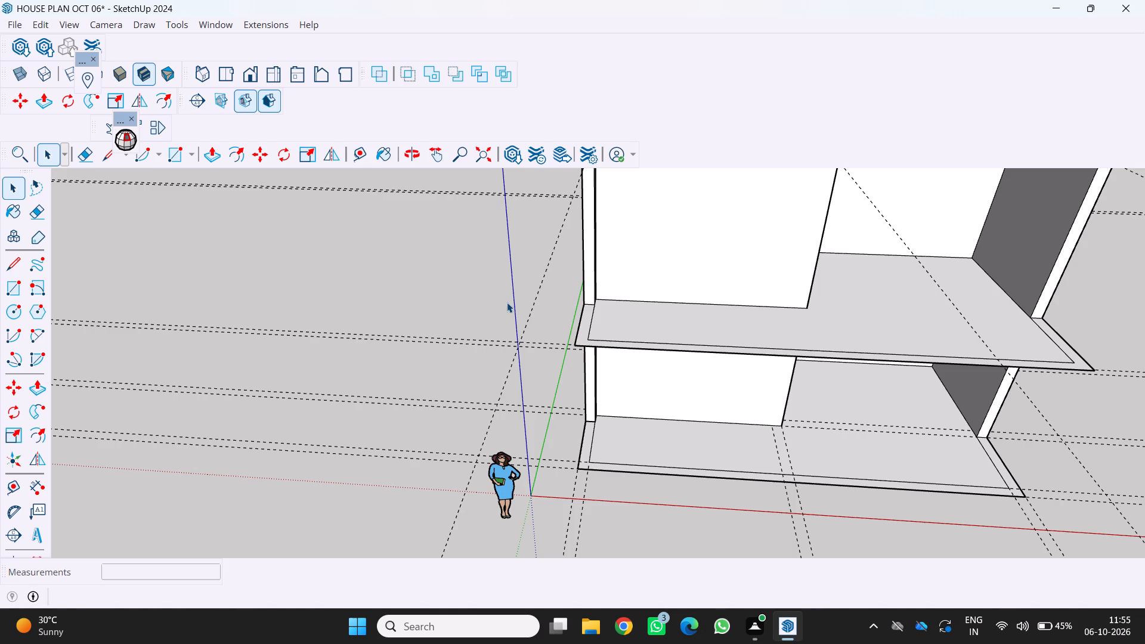
# Examine the front of the house and the projecting ground-floor and first-floor slabs from several angles.
pyautogui.scroll(-3, 595, 250)
pyautogui.moveTo(589, 255); pyautogui.dragTo(462, 222, button='middle')
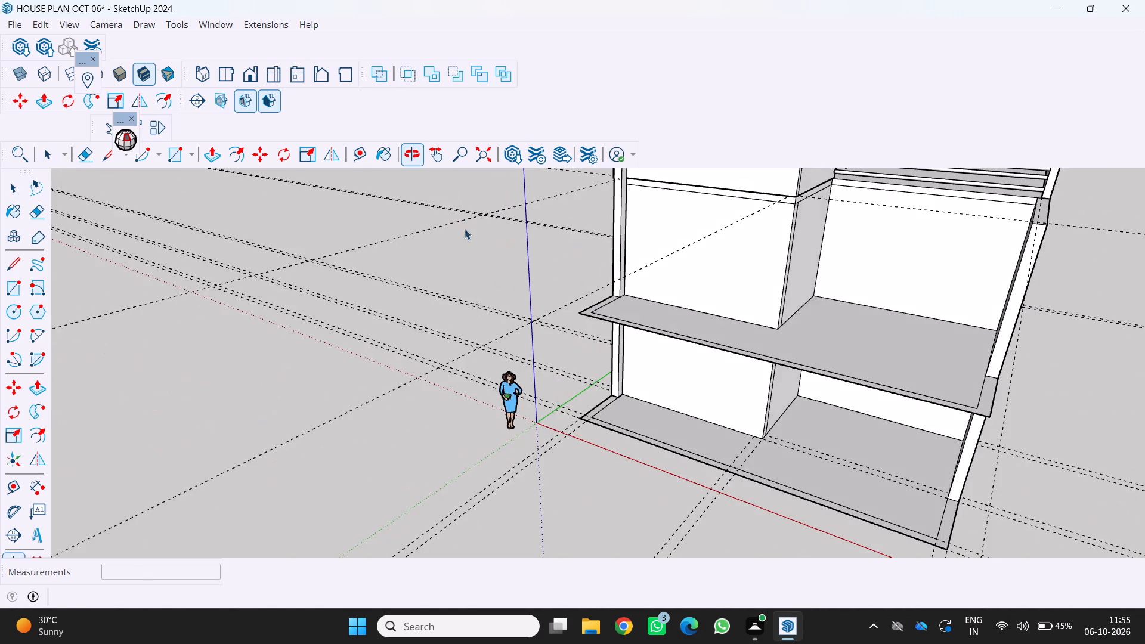
pyautogui.scroll(-5, 627, 323)
pyautogui.moveTo(627, 294); pyautogui.dragTo(683, 241, button='middle')
pyautogui.scroll(6, 682, 251)
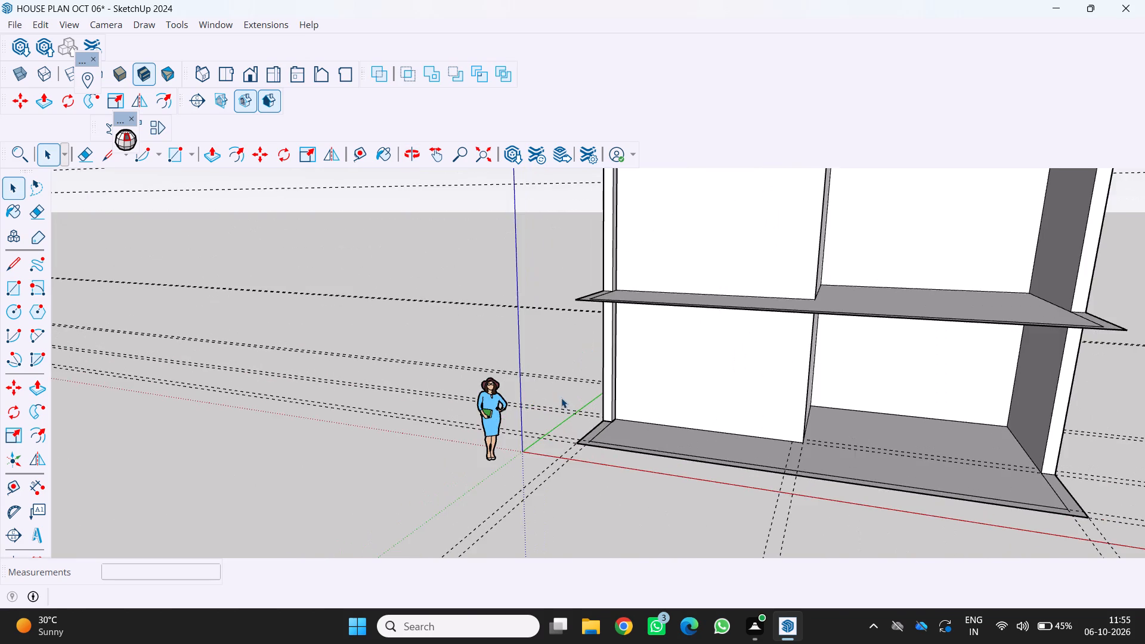
pyautogui.moveTo(567, 400); pyautogui.dragTo(591, 449, button='middle')
pyautogui.middleClick(591, 449)
pyautogui.scroll(1, 601, 458)
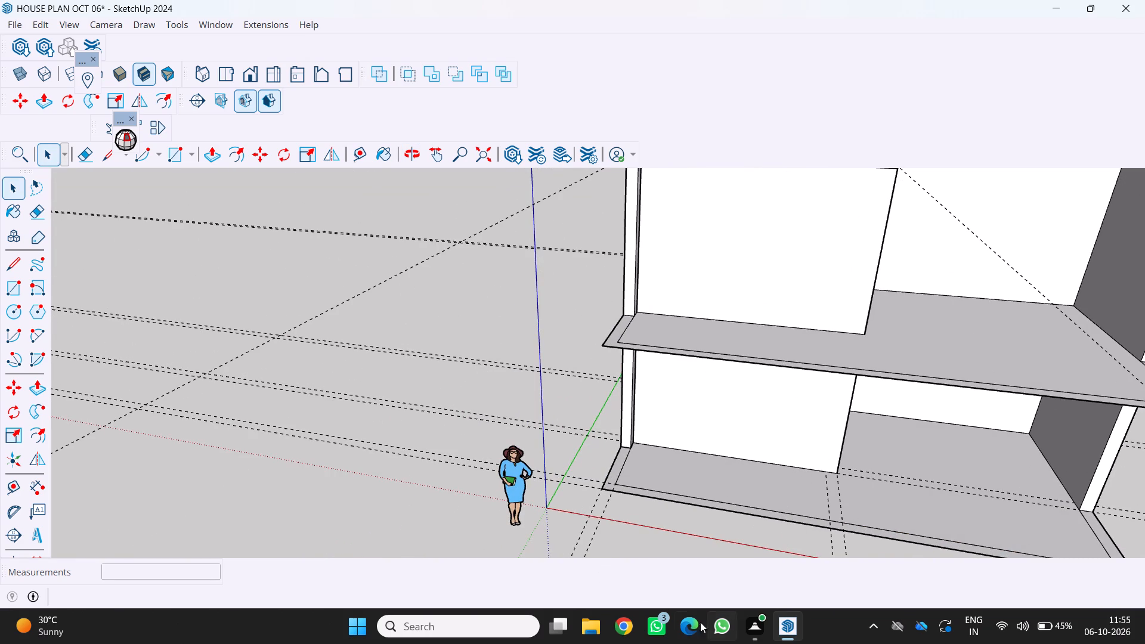
pyautogui.scroll(-4, 627, 479)
pyautogui.moveTo(629, 479); pyautogui.dragTo(649, 493, button='middle')
pyautogui.middleClick(649, 493)
pyautogui.scroll(4, 649, 493)
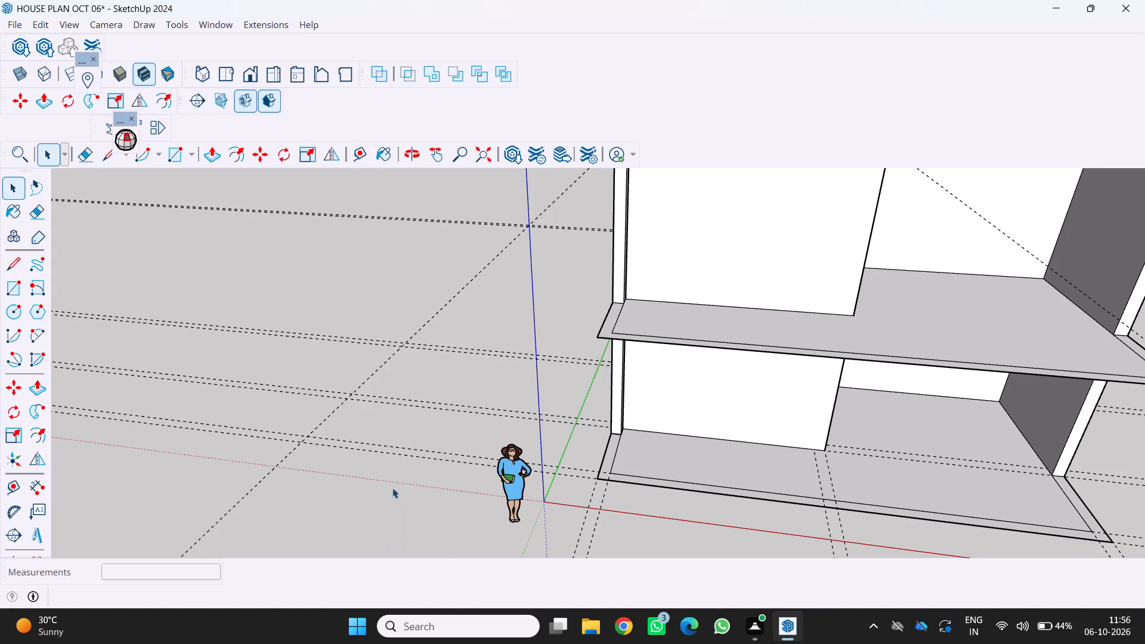
pyautogui.scroll(-2, 392, 490)
pyautogui.scroll(-2, 323, 525)
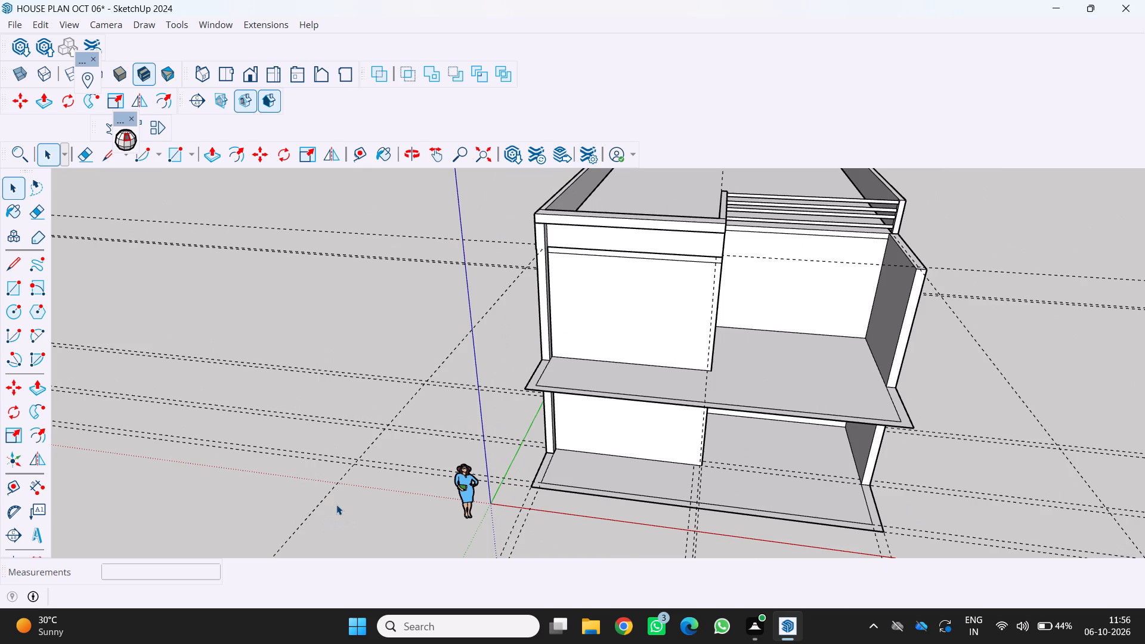
pyautogui.scroll(-1, 336, 504)
pyautogui.moveTo(336, 504); pyautogui.dragTo(358, 497, button='middle')
pyautogui.scroll(3, 429, 494)
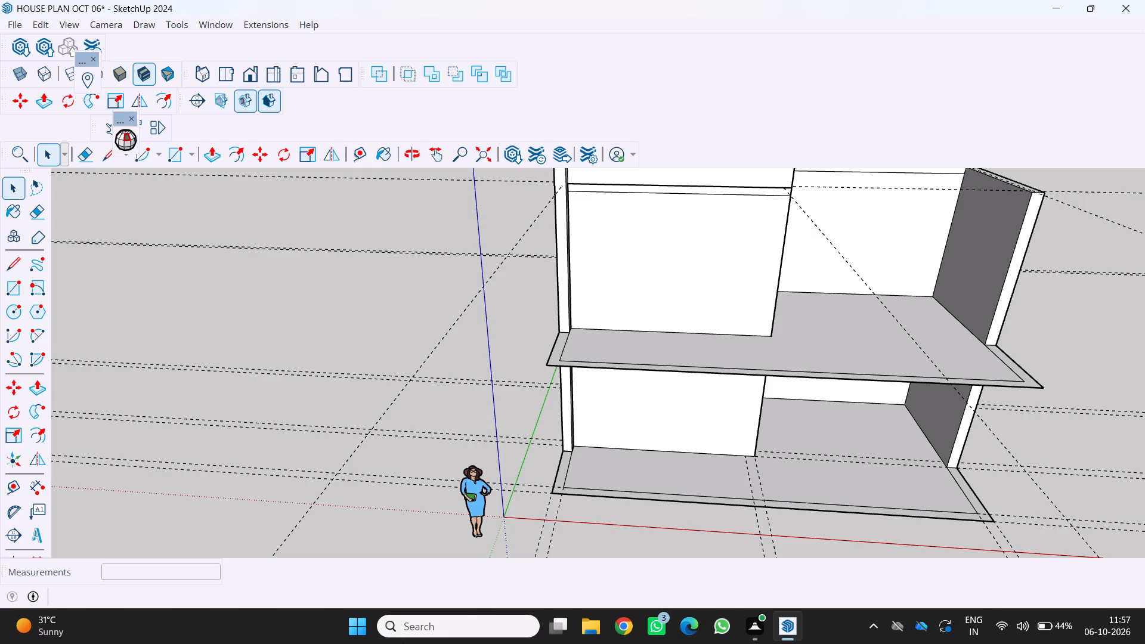
pyautogui.scroll(-2, 403, 643)
pyautogui.scroll(4, 532, 488)
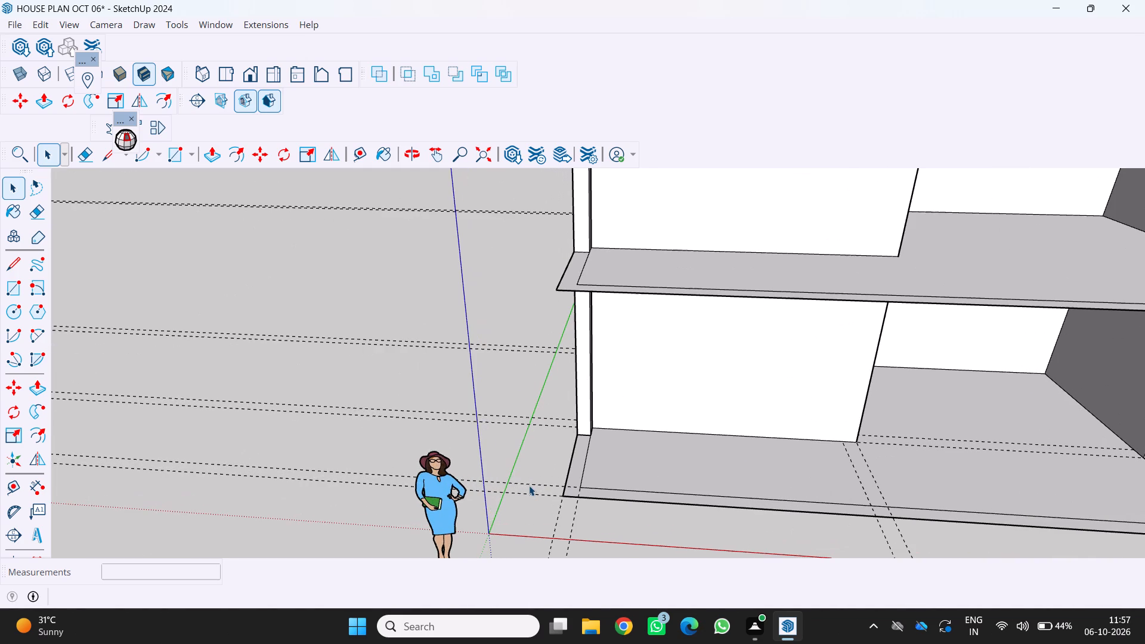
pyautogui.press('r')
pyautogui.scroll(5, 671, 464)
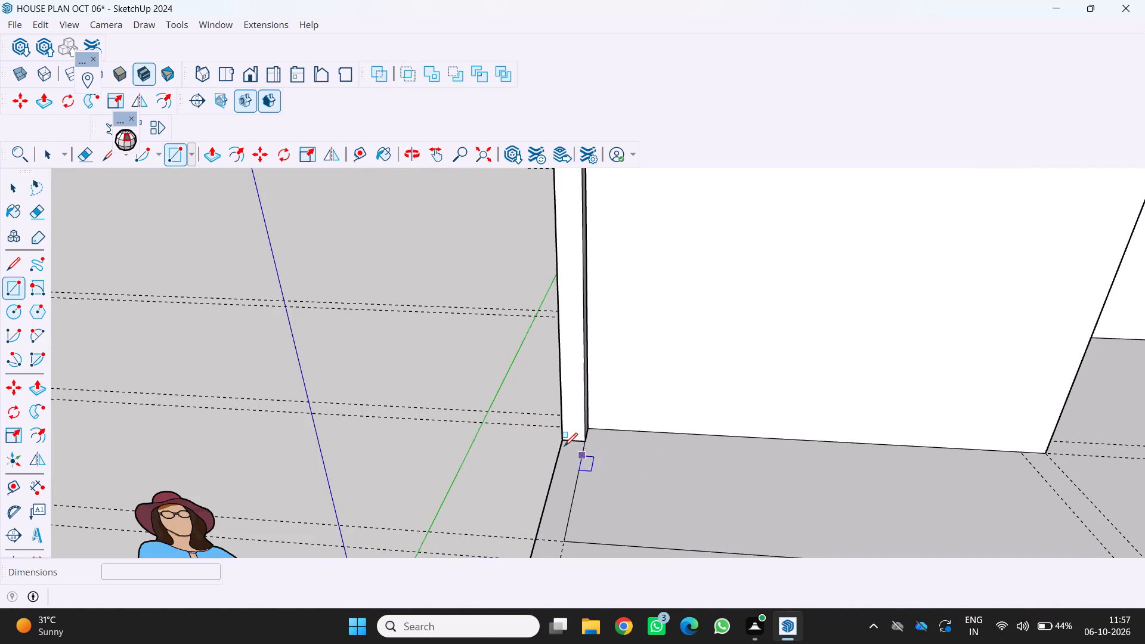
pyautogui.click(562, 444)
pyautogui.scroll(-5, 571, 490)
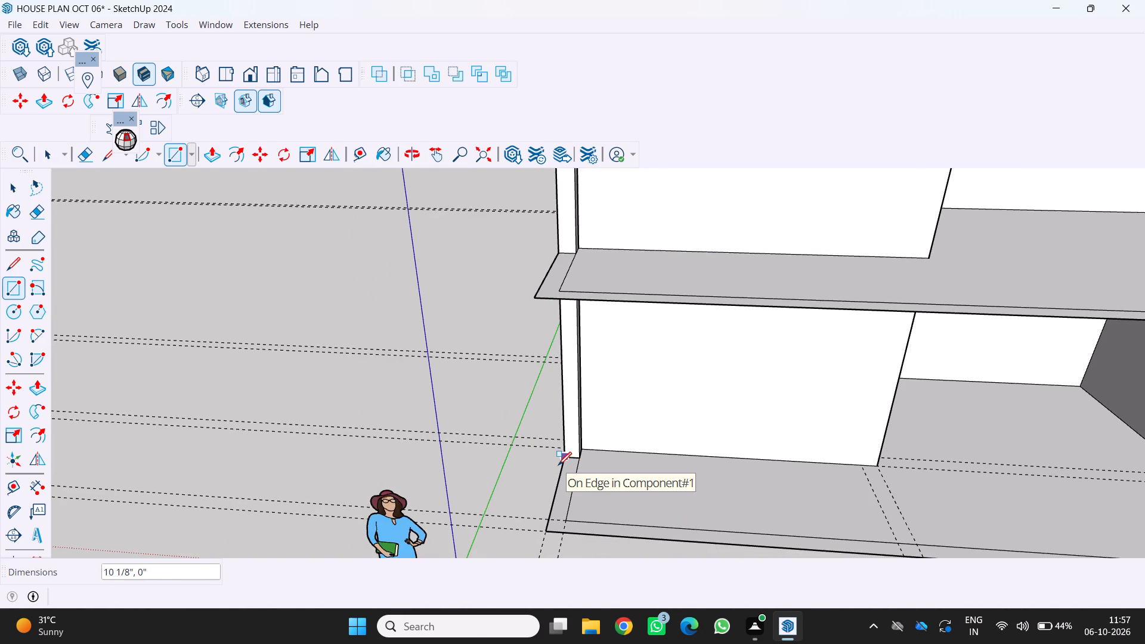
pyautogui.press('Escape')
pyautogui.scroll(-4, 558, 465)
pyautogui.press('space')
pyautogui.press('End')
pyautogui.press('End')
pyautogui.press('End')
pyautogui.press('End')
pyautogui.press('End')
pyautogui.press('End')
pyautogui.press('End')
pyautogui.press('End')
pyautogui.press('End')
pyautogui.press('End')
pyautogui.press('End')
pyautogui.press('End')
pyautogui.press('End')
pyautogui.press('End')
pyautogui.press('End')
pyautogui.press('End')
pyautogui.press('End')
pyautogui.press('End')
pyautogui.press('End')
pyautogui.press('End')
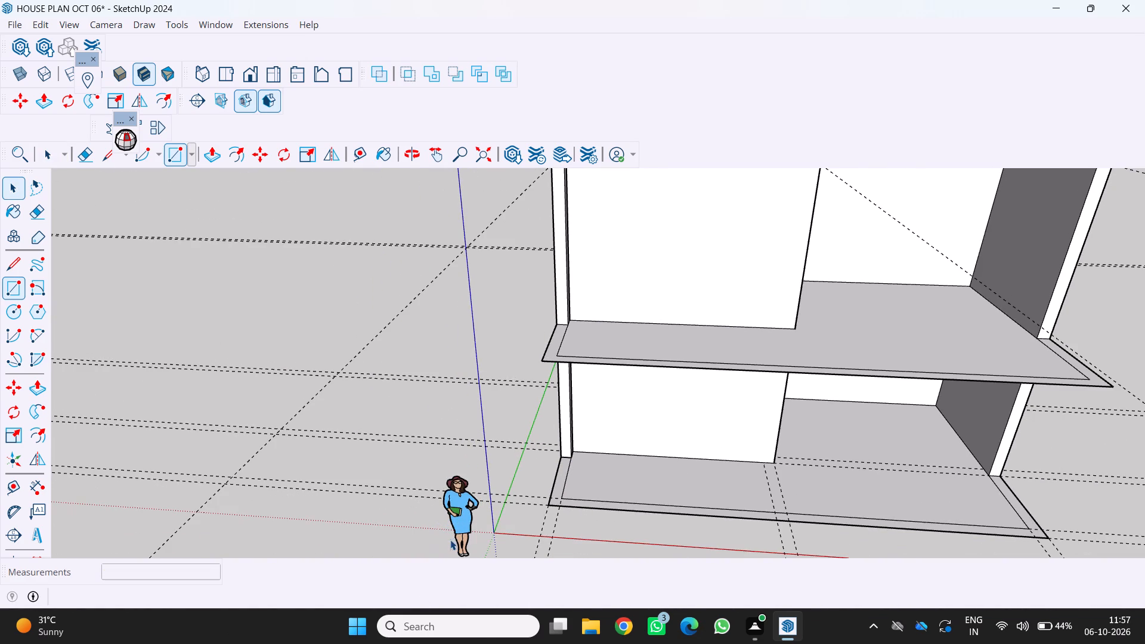
# Delete the scale figure of the woman standing beside the origin.
pyautogui.click(461, 512)
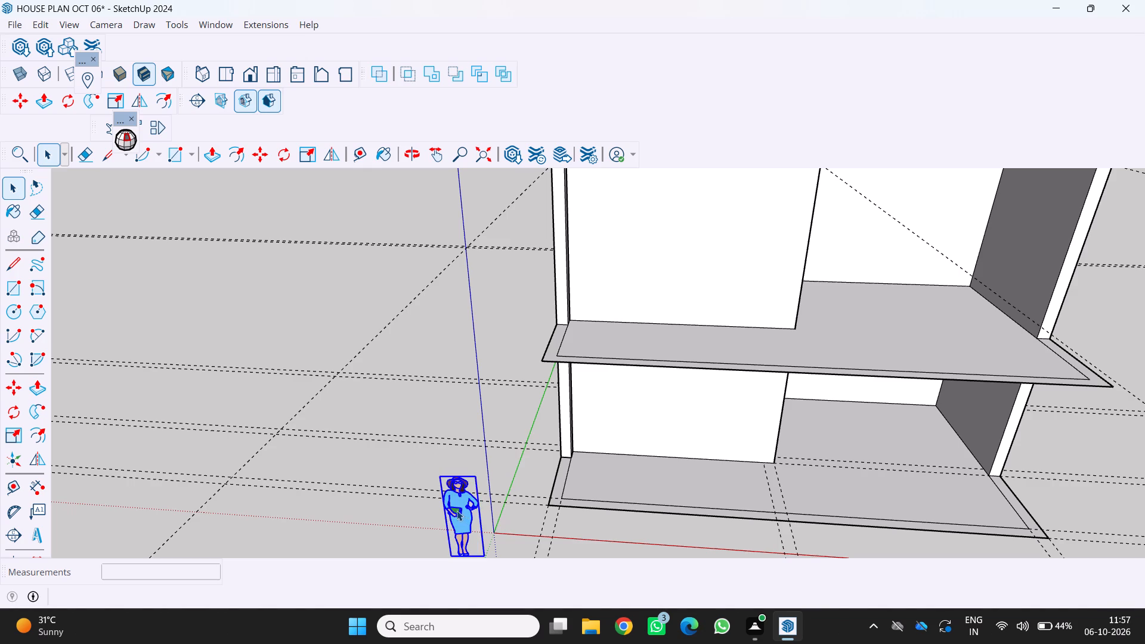
pyautogui.press('Delete')
# Examine the borders of the projecting ground-floor and first-floor slabs across the front of the house.
pyautogui.scroll(-5, 457, 510)
pyautogui.scroll(1, 562, 511)
pyautogui.moveTo(562, 509); pyautogui.dragTo(539, 460, button='middle')
pyautogui.scroll(1, 540, 462)
pyautogui.scroll(-1, 539, 460)
pyautogui.scroll(3, 493, 494)
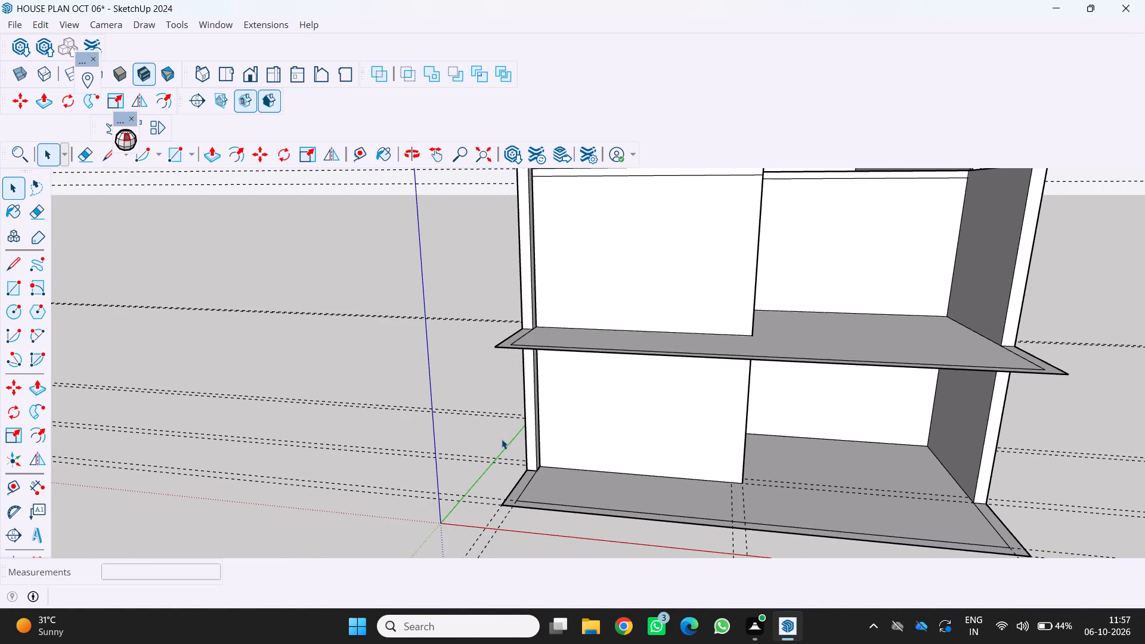
pyautogui.scroll(-4, 508, 404)
pyautogui.moveTo(731, 420); pyautogui.dragTo(694, 432, button='middle')
pyautogui.scroll(1, 614, 438)
pyautogui.moveTo(605, 441); pyautogui.dragTo(648, 472, button='middle')
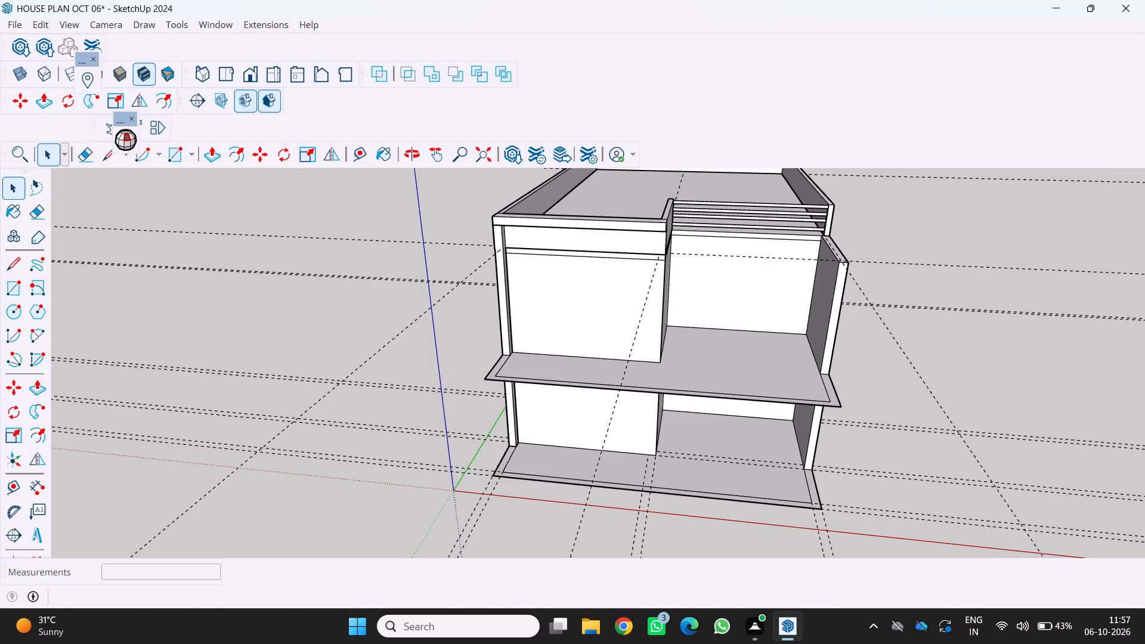
pyautogui.scroll(1, 692, 623)
pyautogui.scroll(2, 631, 531)
pyautogui.scroll(1, 717, 488)
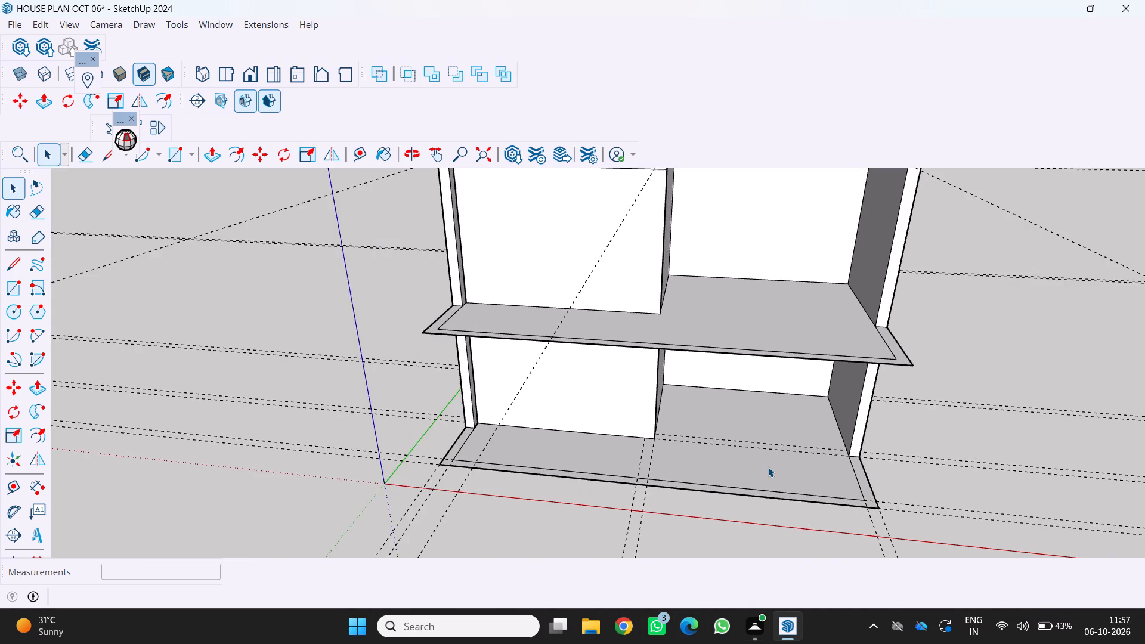
pyautogui.scroll(1, 768, 467)
pyautogui.moveTo(768, 466); pyautogui.dragTo(731, 352, button='middle')
pyautogui.scroll(-5, 731, 352)
pyautogui.moveTo(729, 352); pyautogui.dragTo(737, 444, button='middle')
pyautogui.scroll(4, 775, 459)
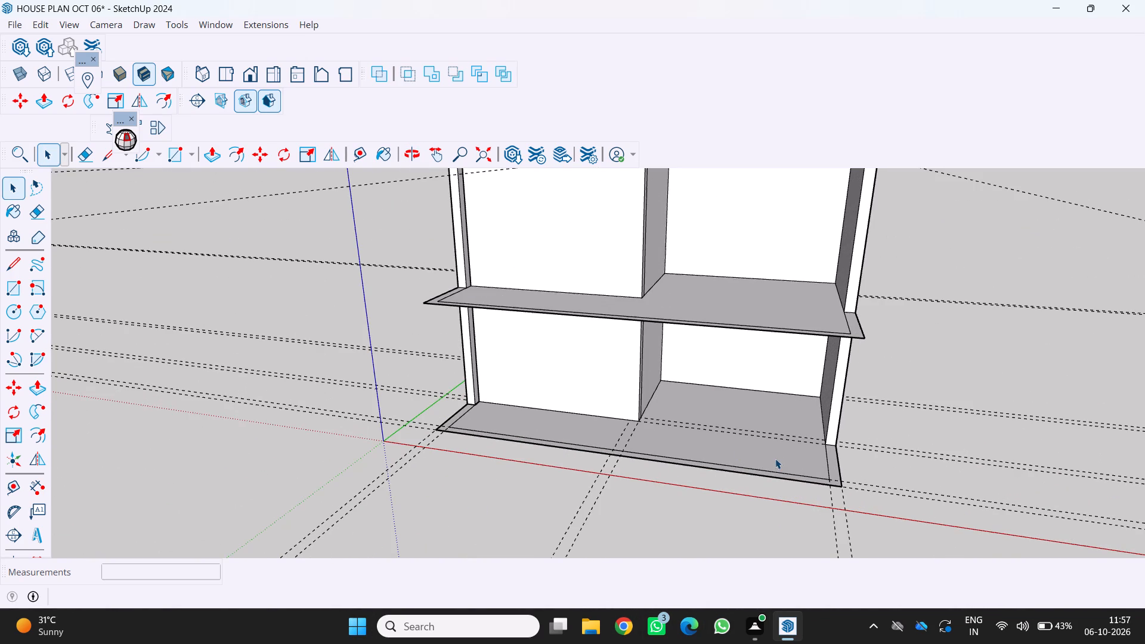
pyautogui.scroll(1, 791, 424)
pyautogui.scroll(-3, 794, 423)
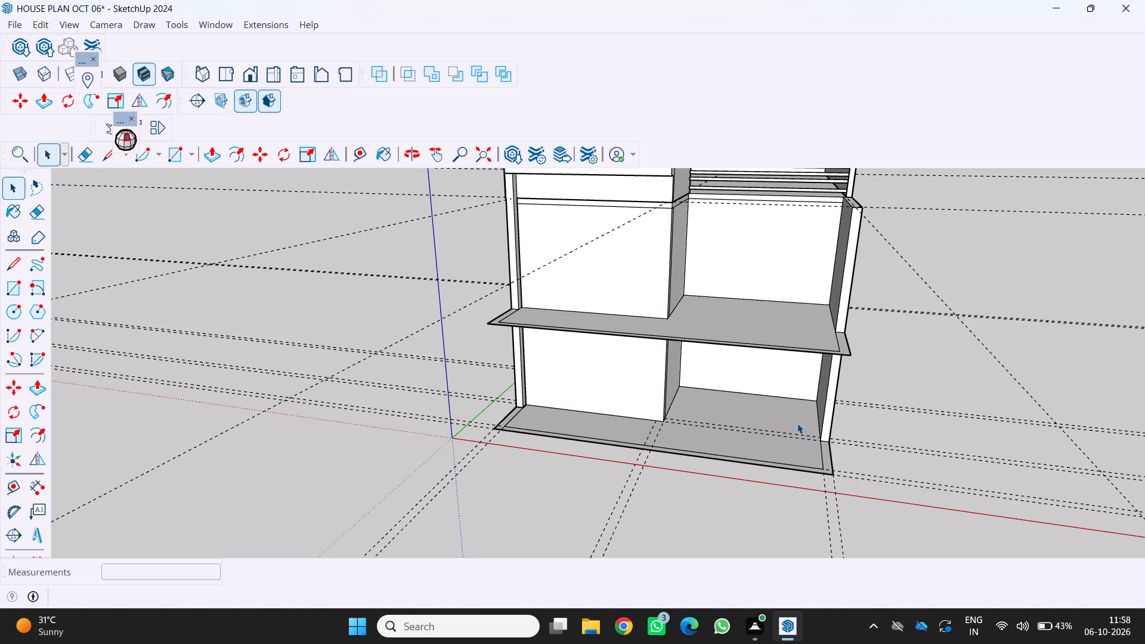
pyautogui.scroll(-3, 801, 425)
pyautogui.scroll(4, 908, 367)
pyautogui.scroll(-3, 326, 486)
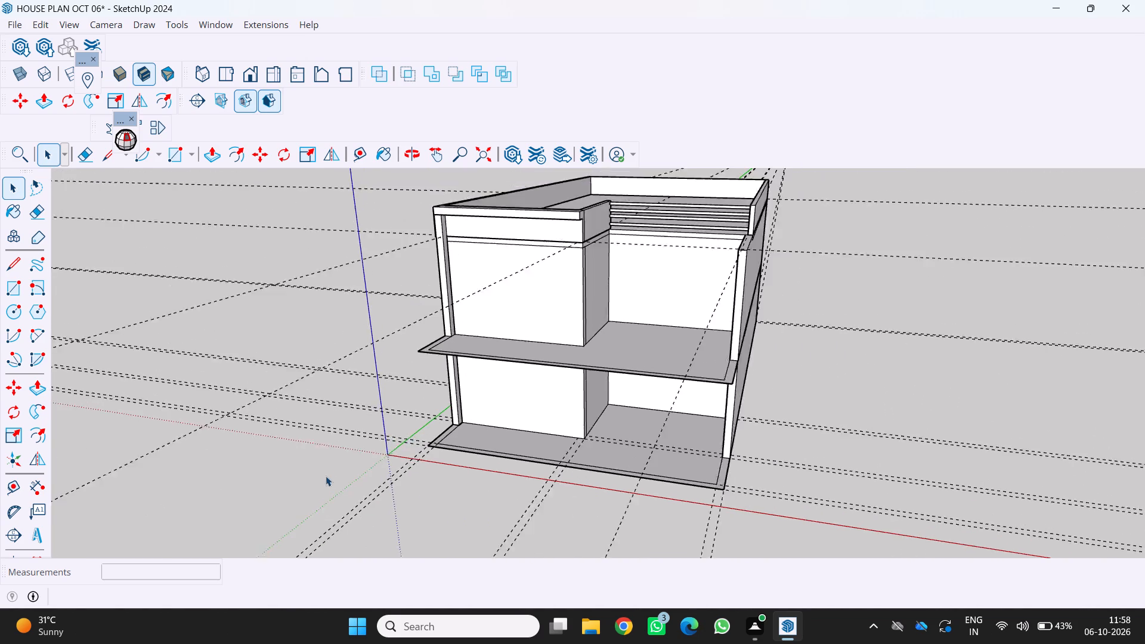
pyautogui.scroll(-1, 326, 476)
pyautogui.moveTo(331, 466); pyautogui.dragTo(382, 482, button='middle')
pyautogui.scroll(4, 426, 465)
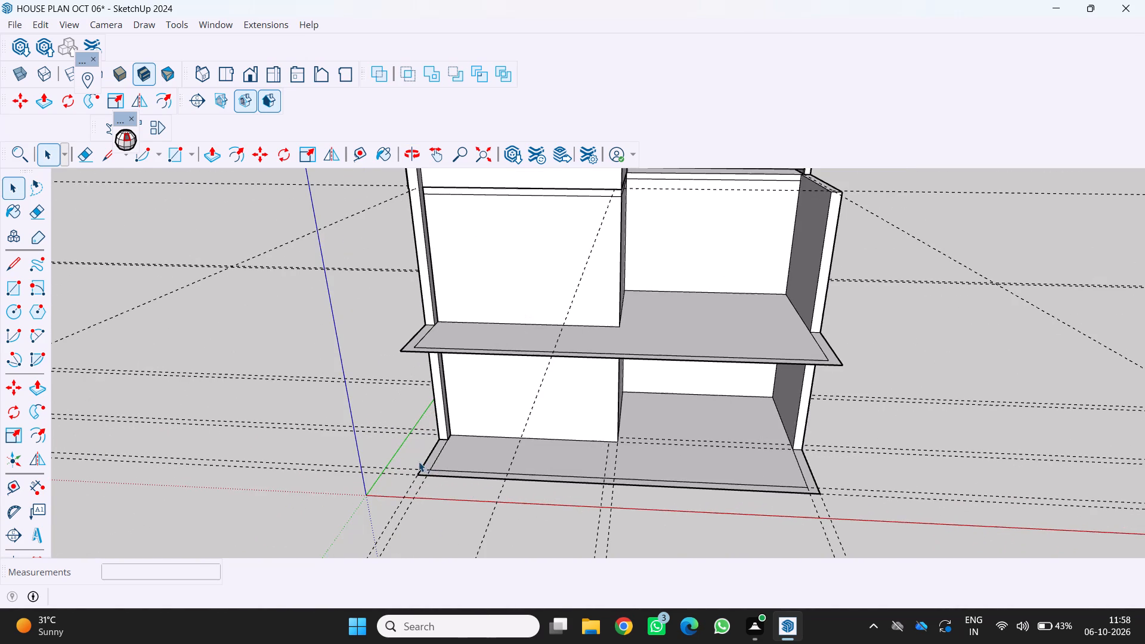
# Draw a rectangle about 9" by 5' 9" on the ground-floor slab's side border, from the wall corner nearest the origin to the front edge.
pyautogui.press('r')
pyautogui.scroll(3, 414, 460)
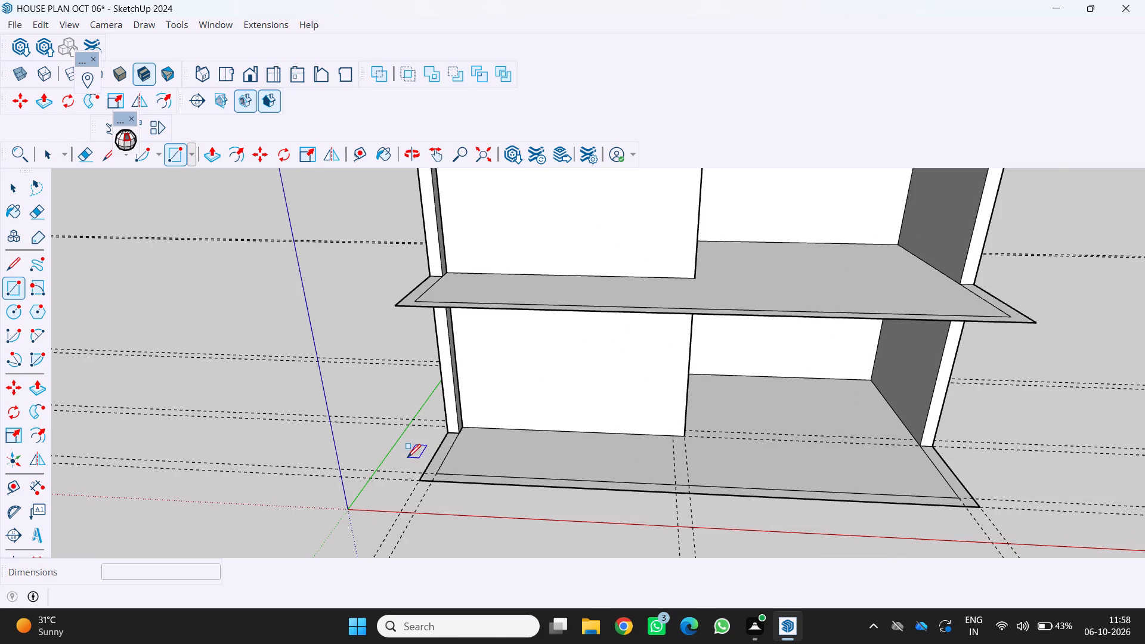
pyautogui.scroll(5, 482, 447)
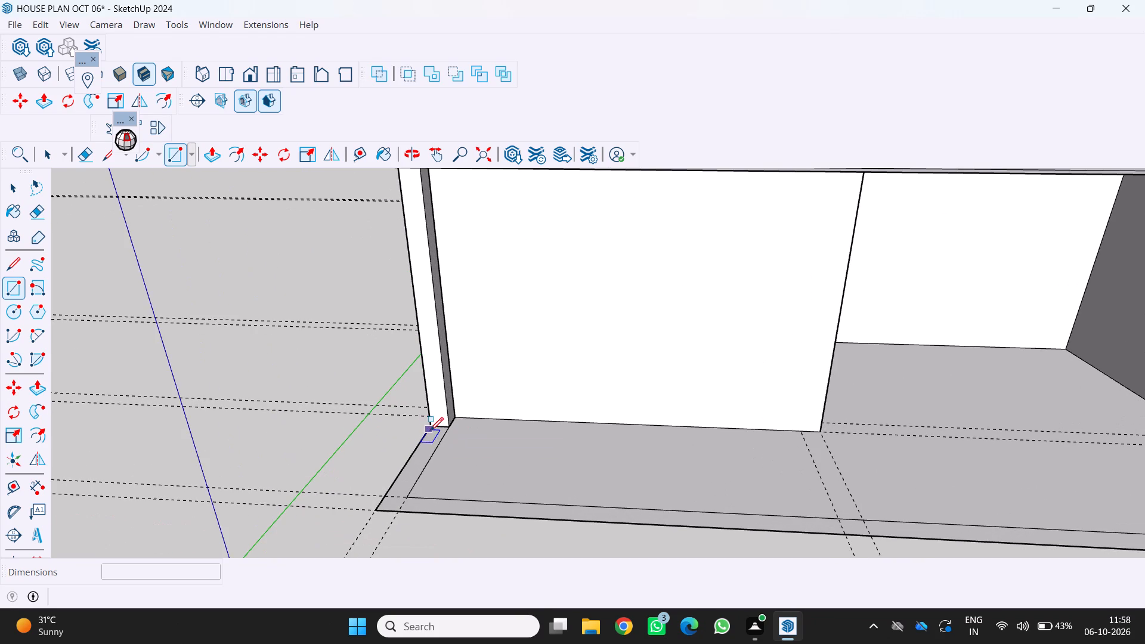
pyautogui.click(432, 427)
pyautogui.scroll(-3, 435, 463)
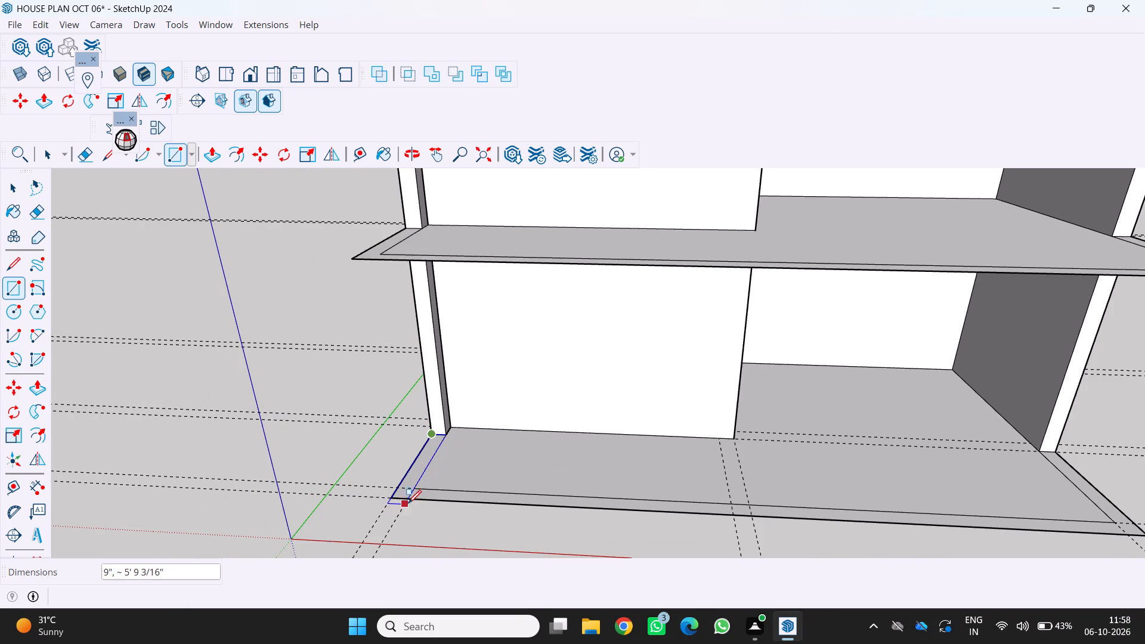
pyautogui.click(409, 499)
# Erase the new side rectangle's inner edge where it crosses the front border of the ground-floor slab.
pyautogui.scroll(3, 417, 460)
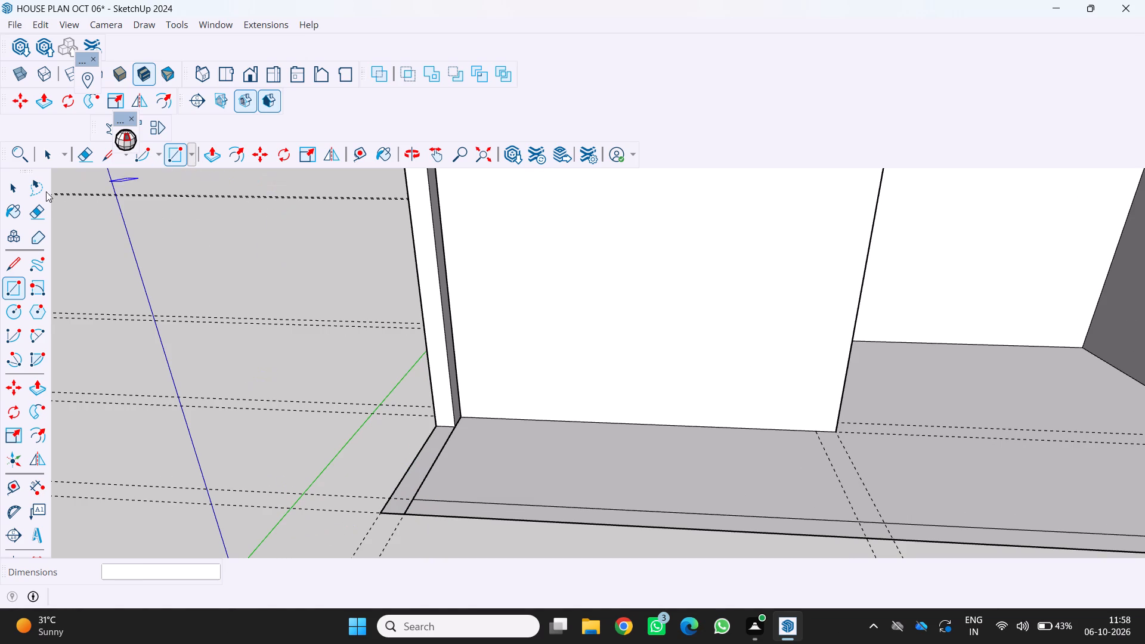
pyautogui.click(86, 154)
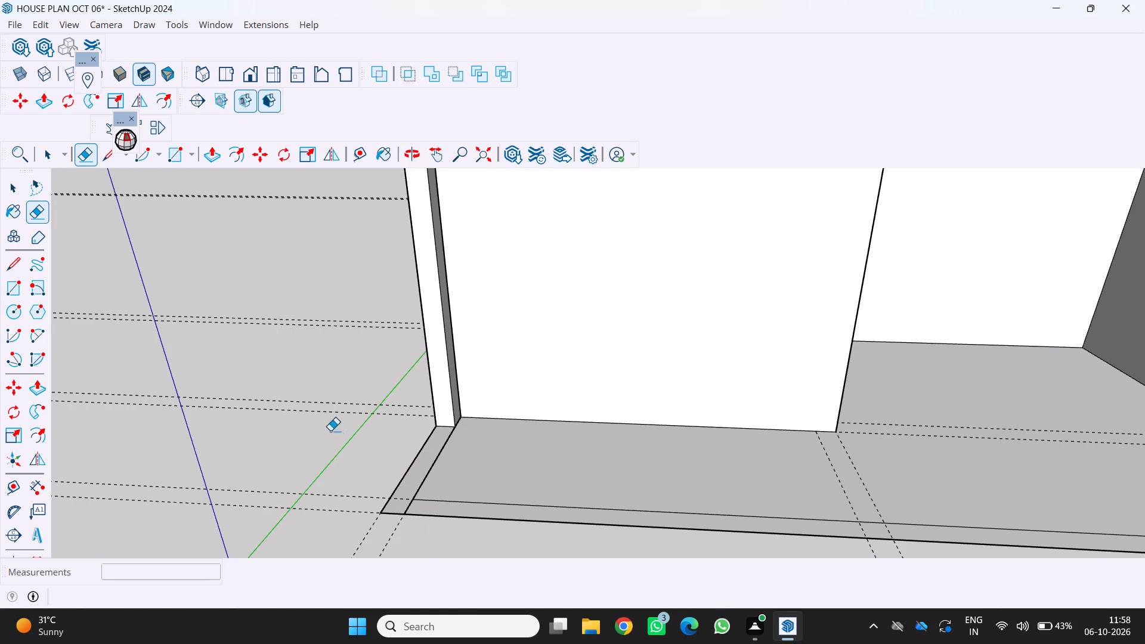
pyautogui.scroll(6, 411, 478)
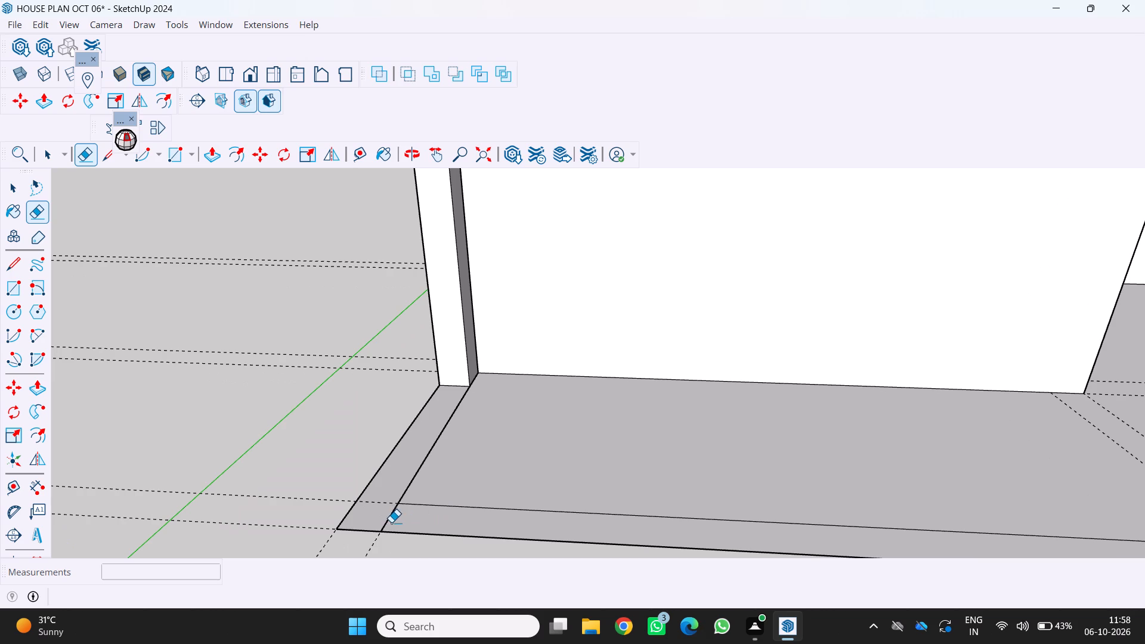
pyautogui.click(388, 522)
pyautogui.scroll(-4, 388, 522)
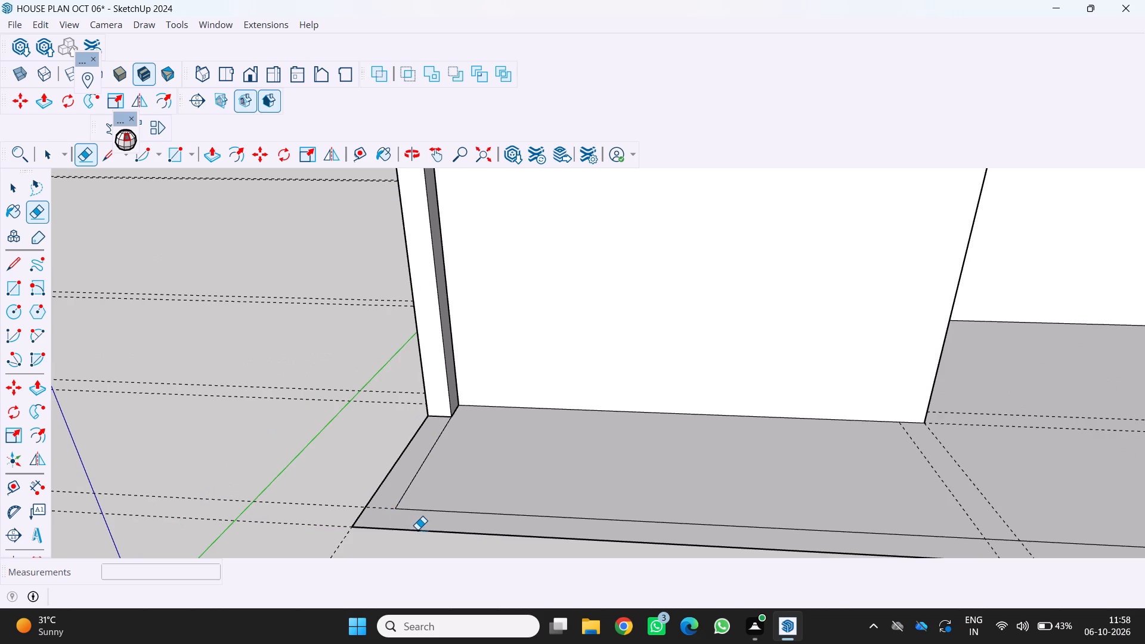
# Draw a 15' 4" by 9" rectangle along the ground-floor slab's front border, ending at the corner nearest the origin.
pyautogui.scroll(-3, 416, 529)
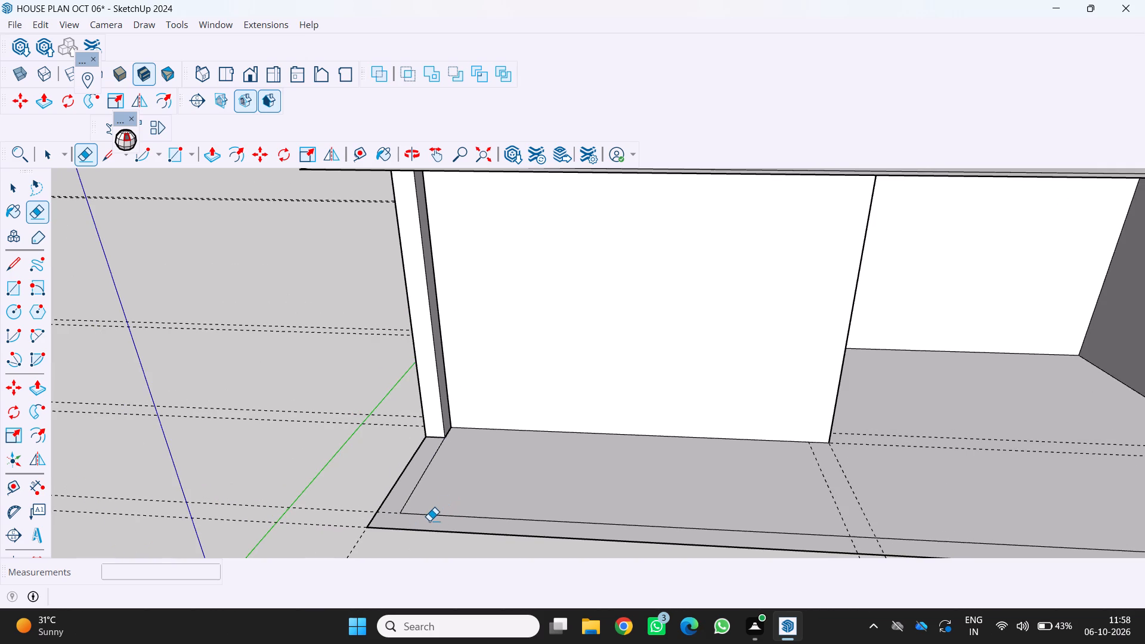
pyautogui.press('r')
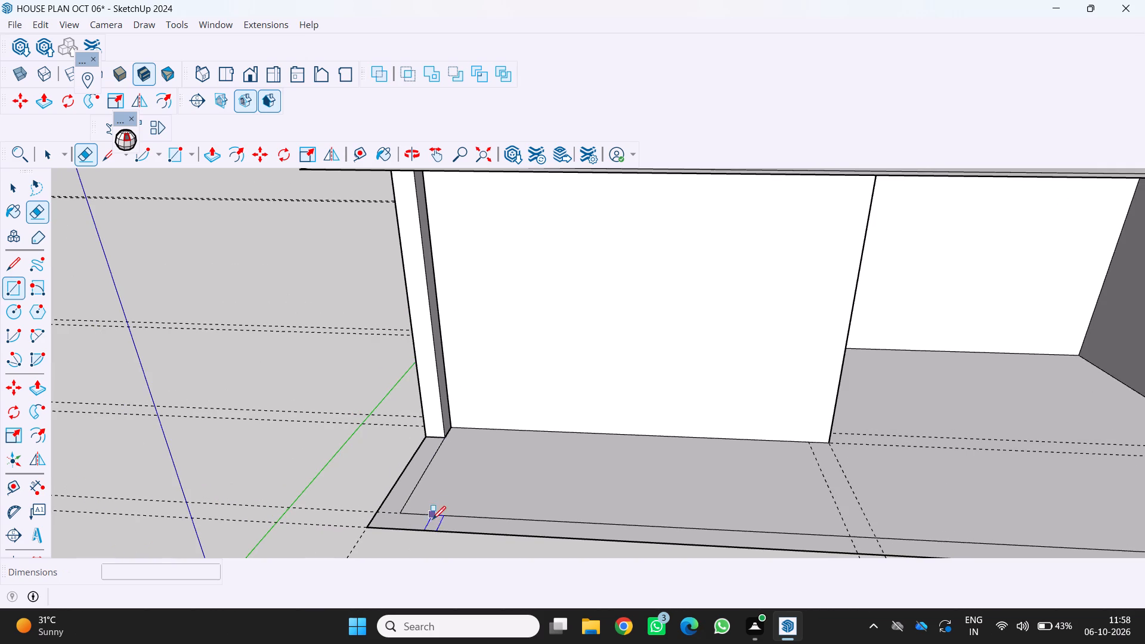
pyautogui.scroll(-4, 500, 456)
pyautogui.scroll(2, 413, 504)
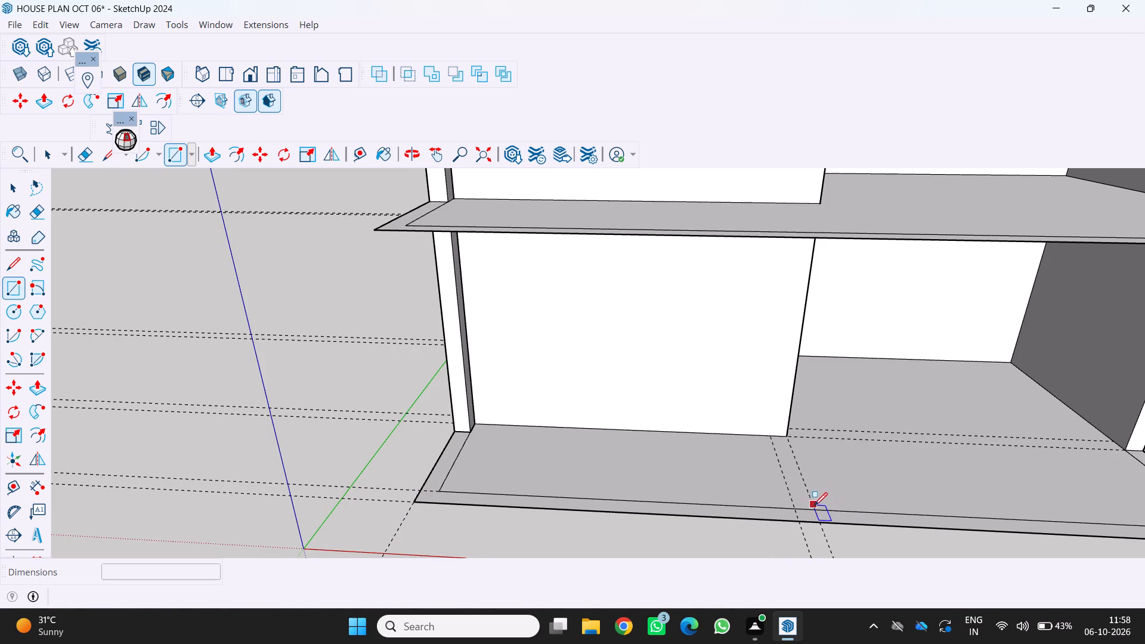
pyautogui.click(816, 512)
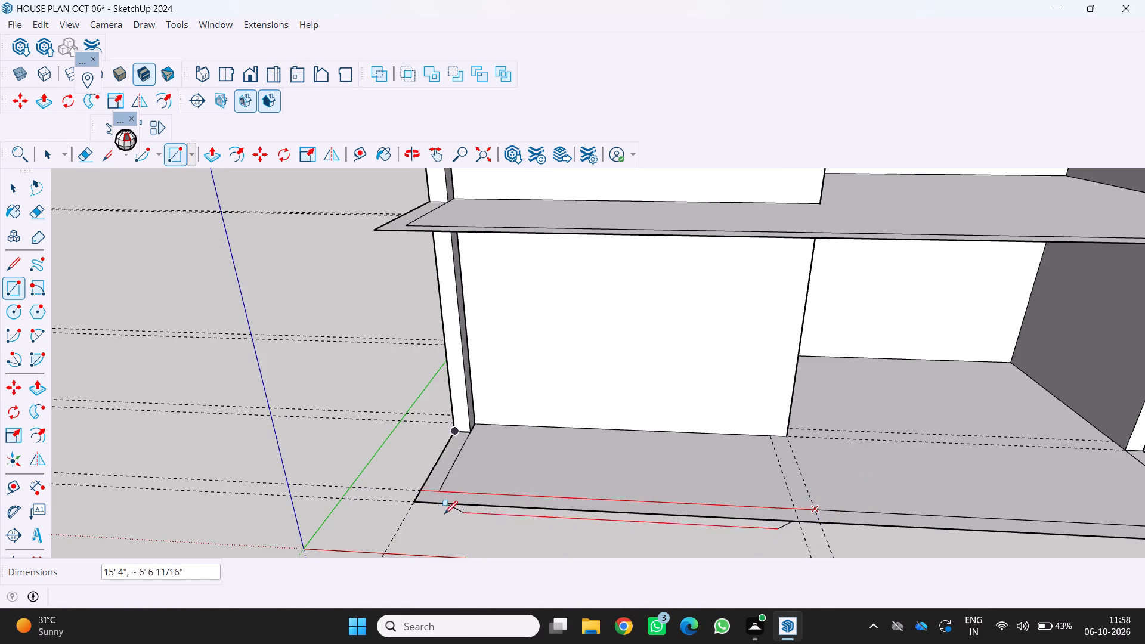
pyautogui.click(414, 504)
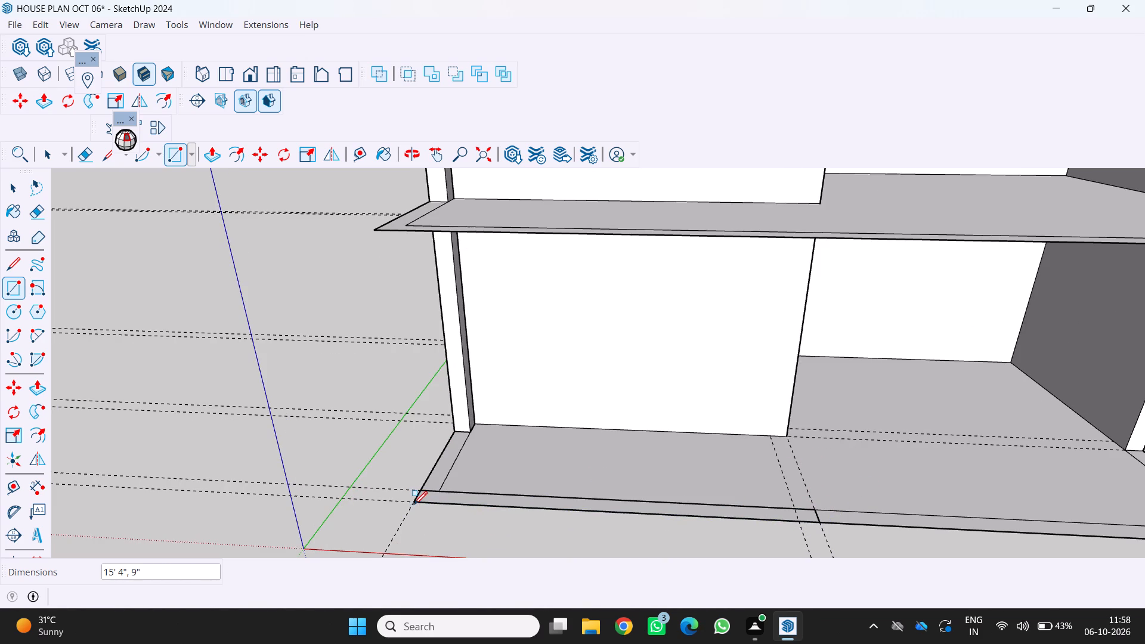
# Erase the front rectangle's inner edge where it crosses the side border at the corner nearest the origin.
pyautogui.scroll(3, 425, 470)
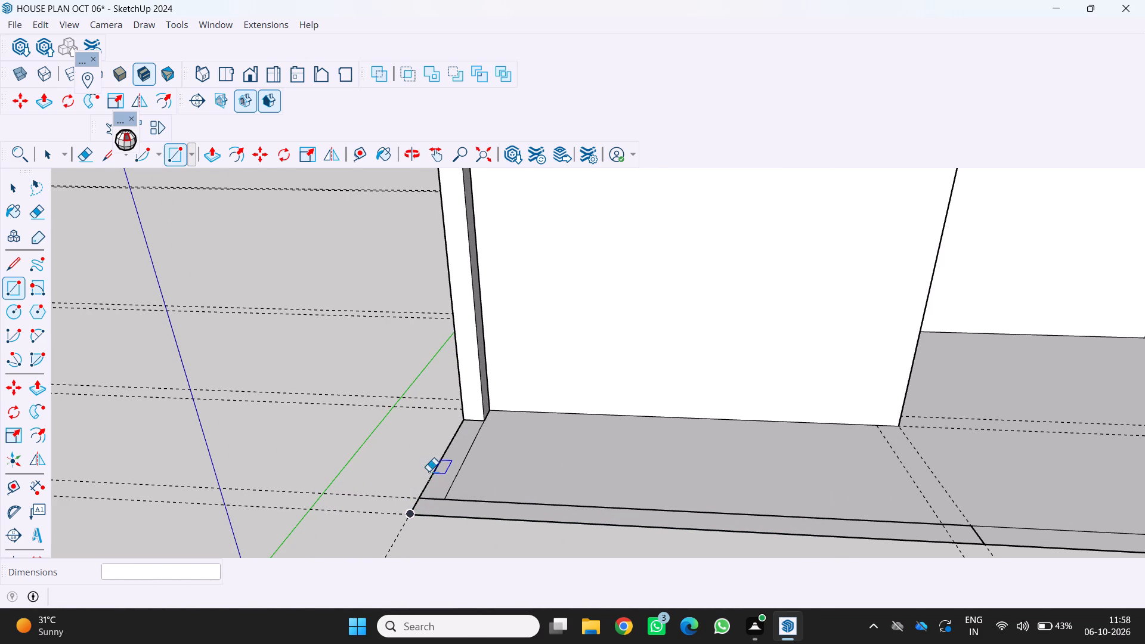
pyautogui.press('e')
pyautogui.click(434, 501)
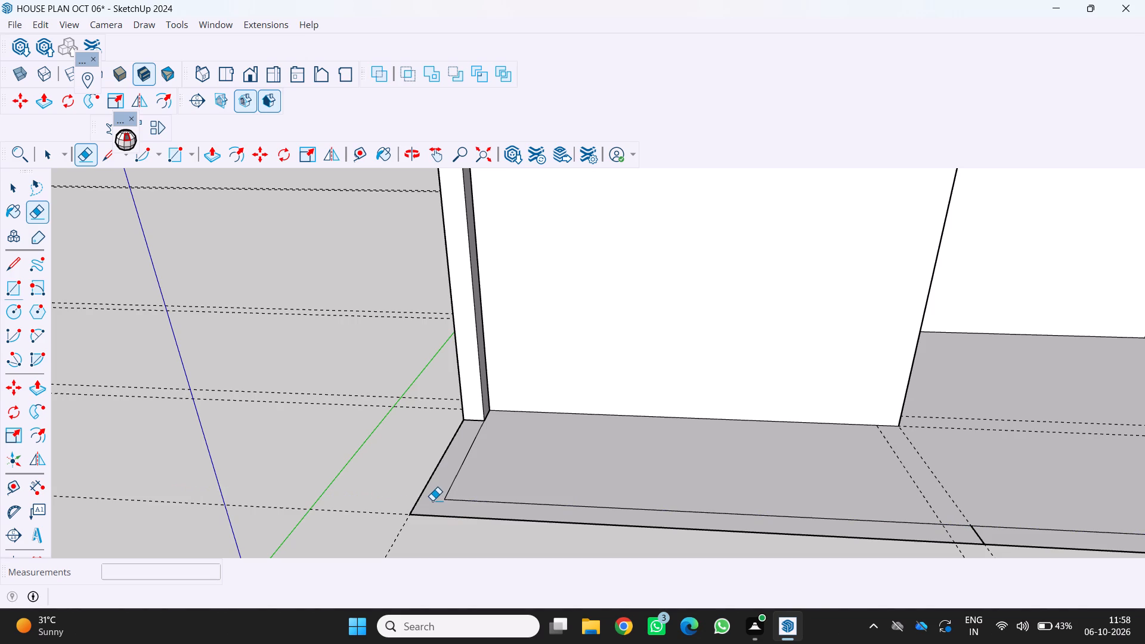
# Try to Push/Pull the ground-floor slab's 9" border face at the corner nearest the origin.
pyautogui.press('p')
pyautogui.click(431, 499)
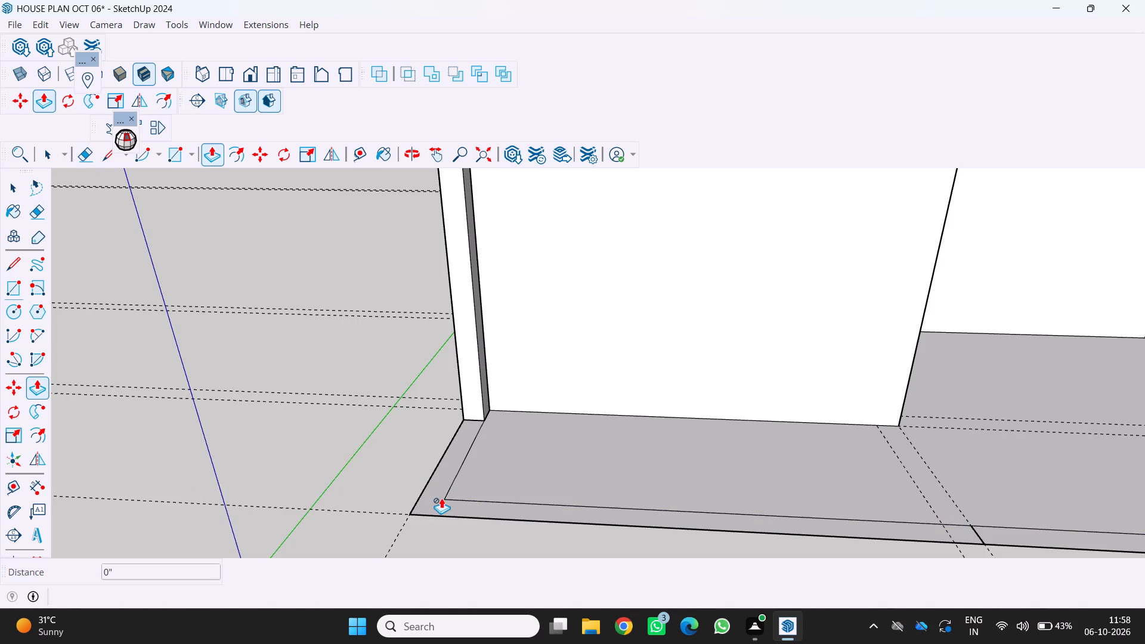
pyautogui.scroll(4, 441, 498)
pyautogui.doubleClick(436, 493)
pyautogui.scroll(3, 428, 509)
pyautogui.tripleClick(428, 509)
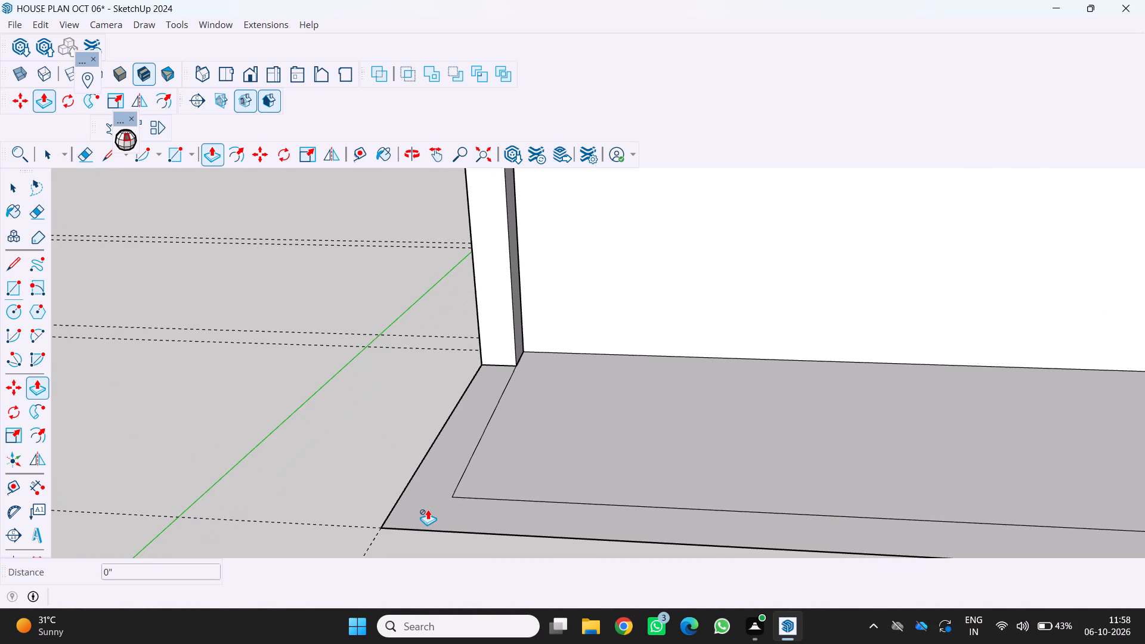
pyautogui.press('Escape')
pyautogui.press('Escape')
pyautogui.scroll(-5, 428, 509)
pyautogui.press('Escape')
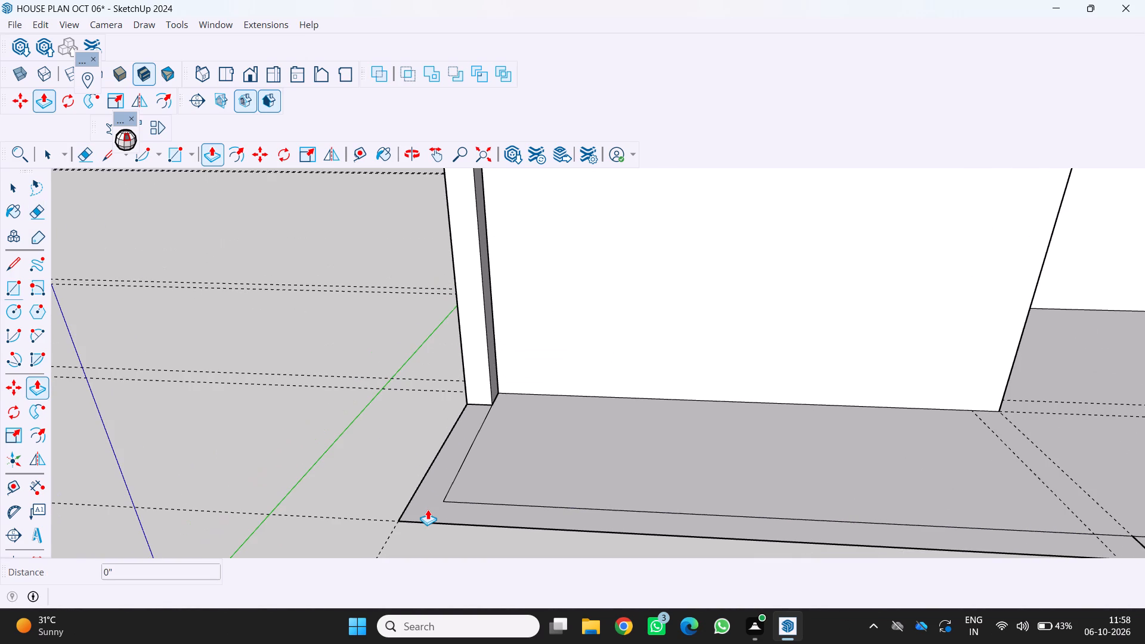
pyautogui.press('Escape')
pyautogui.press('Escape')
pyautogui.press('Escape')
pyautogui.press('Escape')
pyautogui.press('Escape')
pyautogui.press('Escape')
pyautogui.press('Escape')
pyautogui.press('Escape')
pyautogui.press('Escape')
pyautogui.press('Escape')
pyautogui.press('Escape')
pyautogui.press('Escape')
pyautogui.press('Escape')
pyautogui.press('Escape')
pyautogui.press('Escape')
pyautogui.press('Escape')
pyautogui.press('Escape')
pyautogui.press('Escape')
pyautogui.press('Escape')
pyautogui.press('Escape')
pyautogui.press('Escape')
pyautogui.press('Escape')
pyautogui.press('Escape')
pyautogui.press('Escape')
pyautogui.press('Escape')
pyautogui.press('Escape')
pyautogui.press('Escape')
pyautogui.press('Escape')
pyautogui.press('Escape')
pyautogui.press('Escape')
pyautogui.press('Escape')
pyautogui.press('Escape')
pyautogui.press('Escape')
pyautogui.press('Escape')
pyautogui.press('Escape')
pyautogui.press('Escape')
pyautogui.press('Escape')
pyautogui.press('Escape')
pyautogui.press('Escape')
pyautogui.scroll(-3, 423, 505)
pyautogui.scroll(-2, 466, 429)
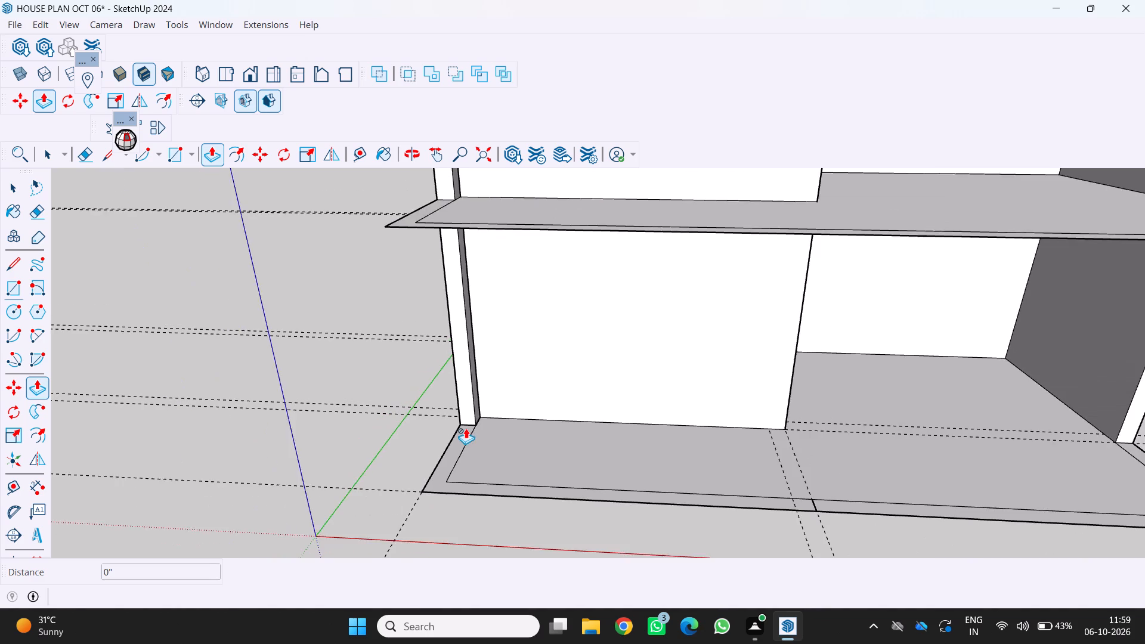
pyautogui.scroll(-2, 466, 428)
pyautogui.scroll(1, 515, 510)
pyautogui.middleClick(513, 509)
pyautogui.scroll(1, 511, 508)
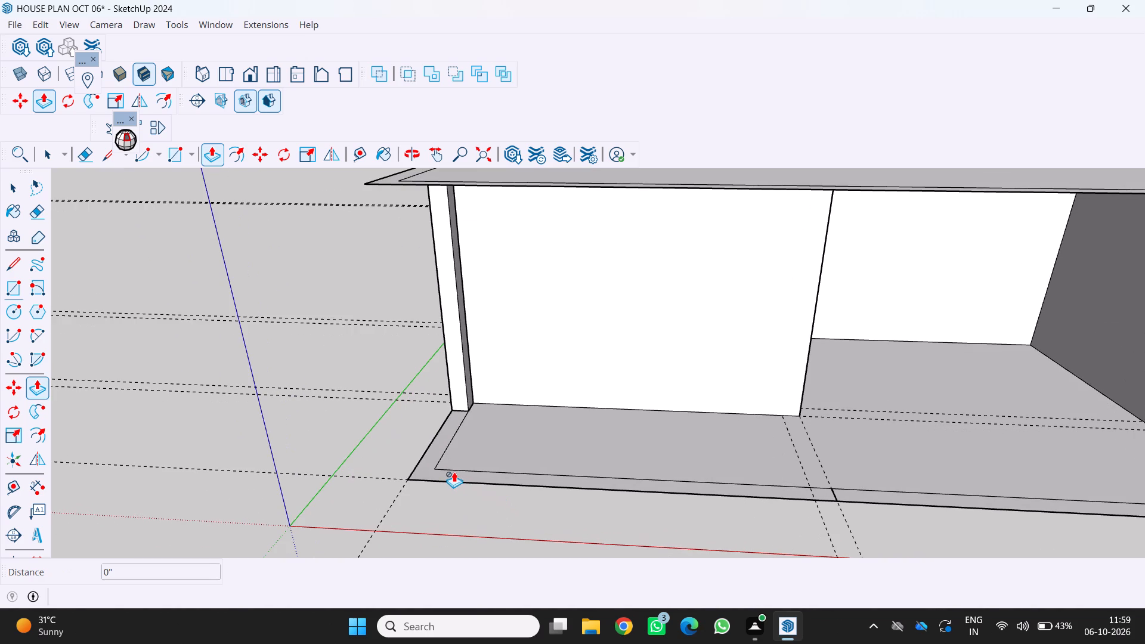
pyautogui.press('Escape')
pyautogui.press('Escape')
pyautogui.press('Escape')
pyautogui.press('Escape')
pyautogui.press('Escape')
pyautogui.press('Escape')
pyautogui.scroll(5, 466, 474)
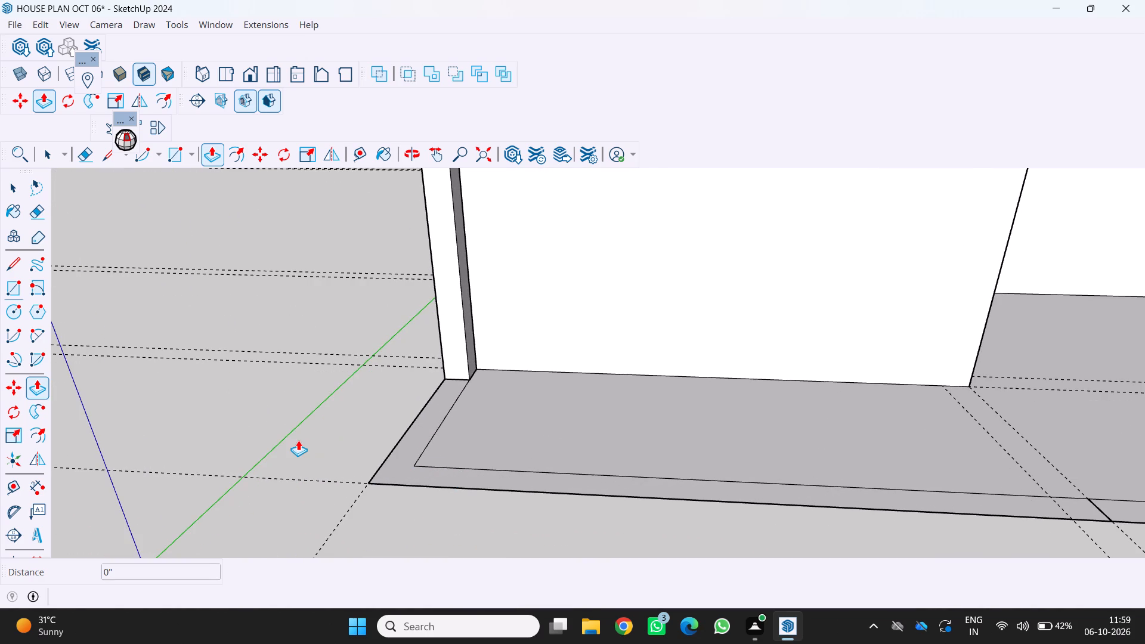
# Draw a 9" wide rectangle along the ground-floor slab's side border, from the outer wall corner nearest the origin to the slab's front edge.
pyautogui.press('r')
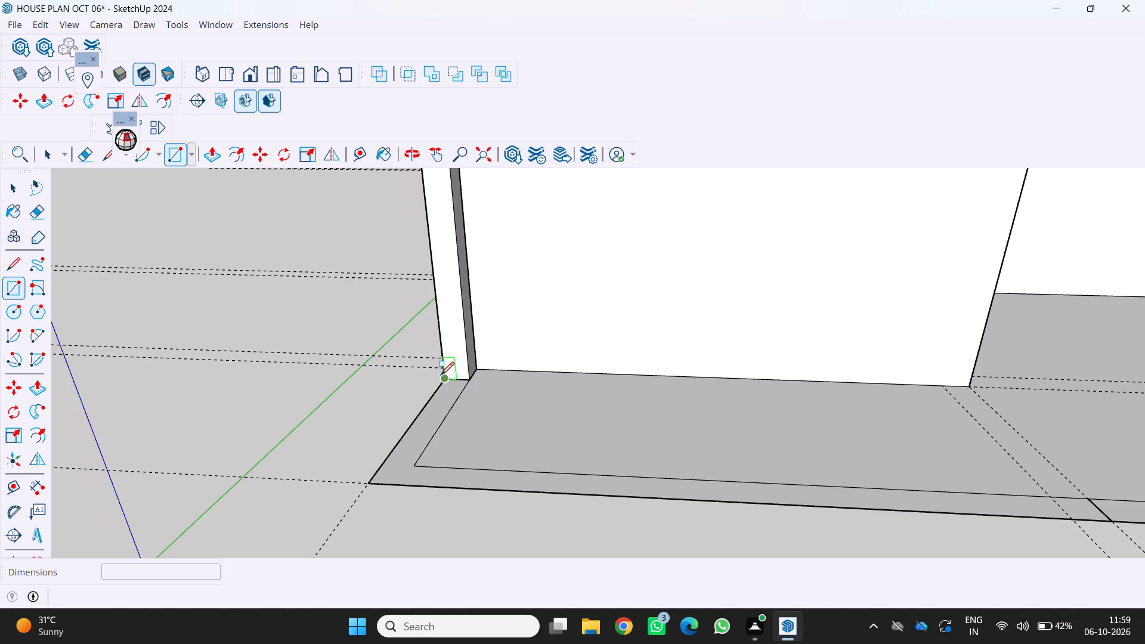
pyautogui.click(445, 376)
pyautogui.scroll(-2, 429, 397)
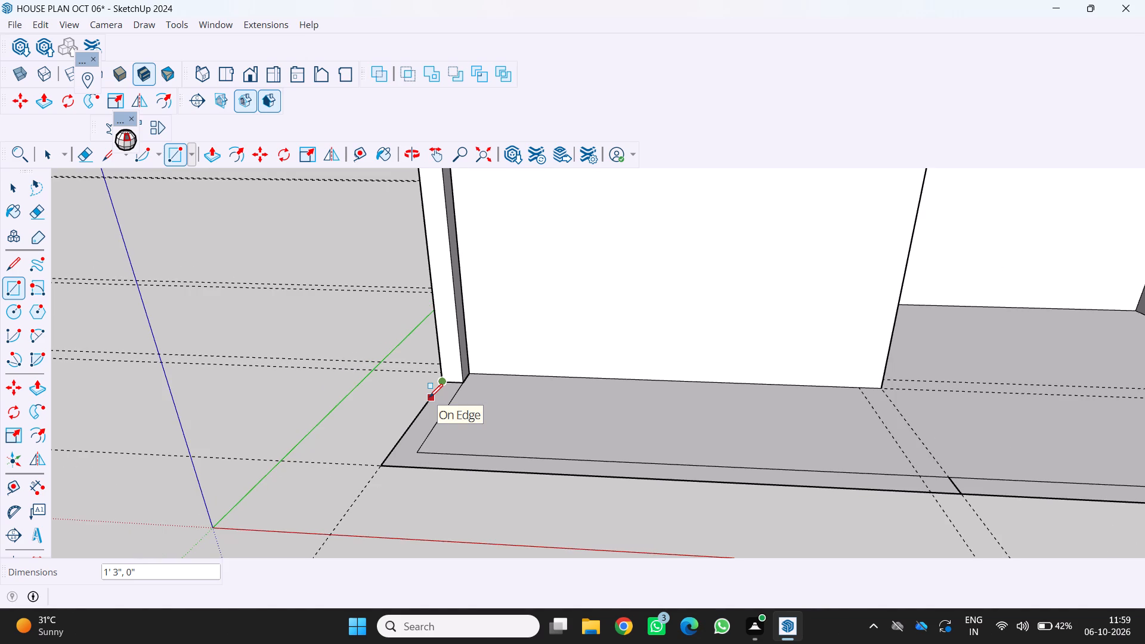
pyautogui.scroll(-2, 400, 400)
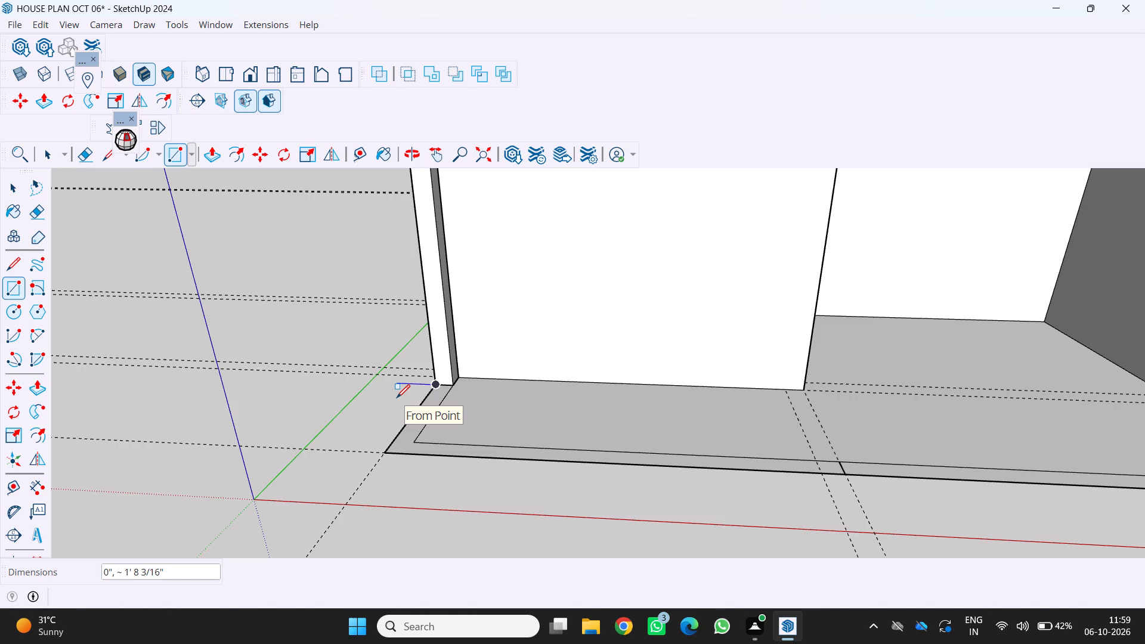
pyautogui.scroll(-2, 395, 397)
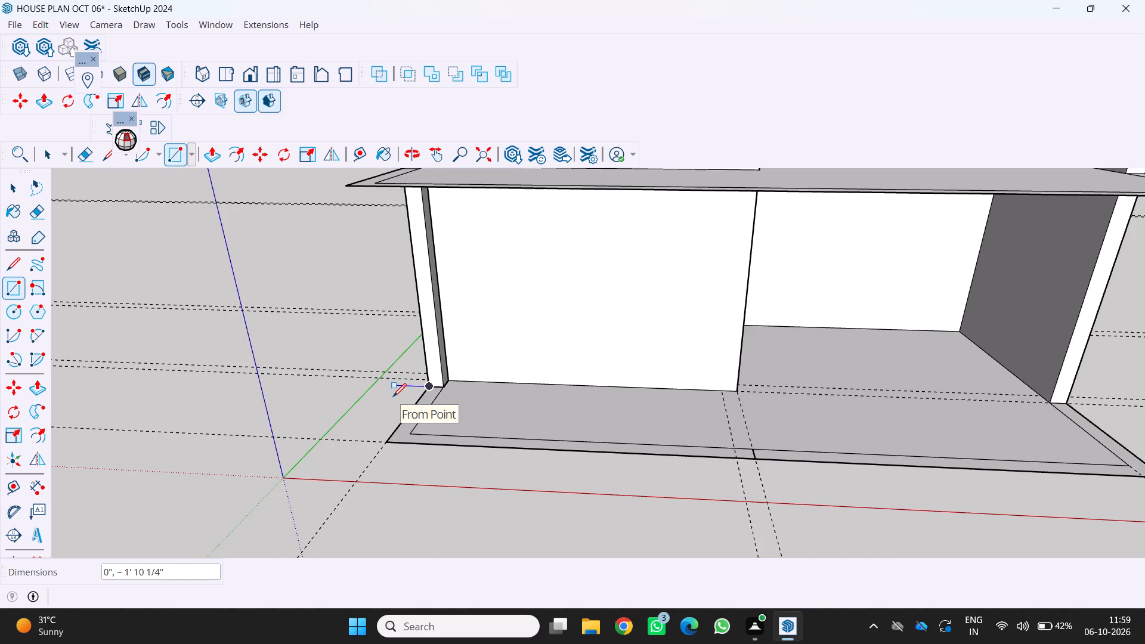
pyautogui.scroll(-1, 391, 395)
pyautogui.moveTo(389, 394); pyautogui.dragTo(403, 401, button='middle')
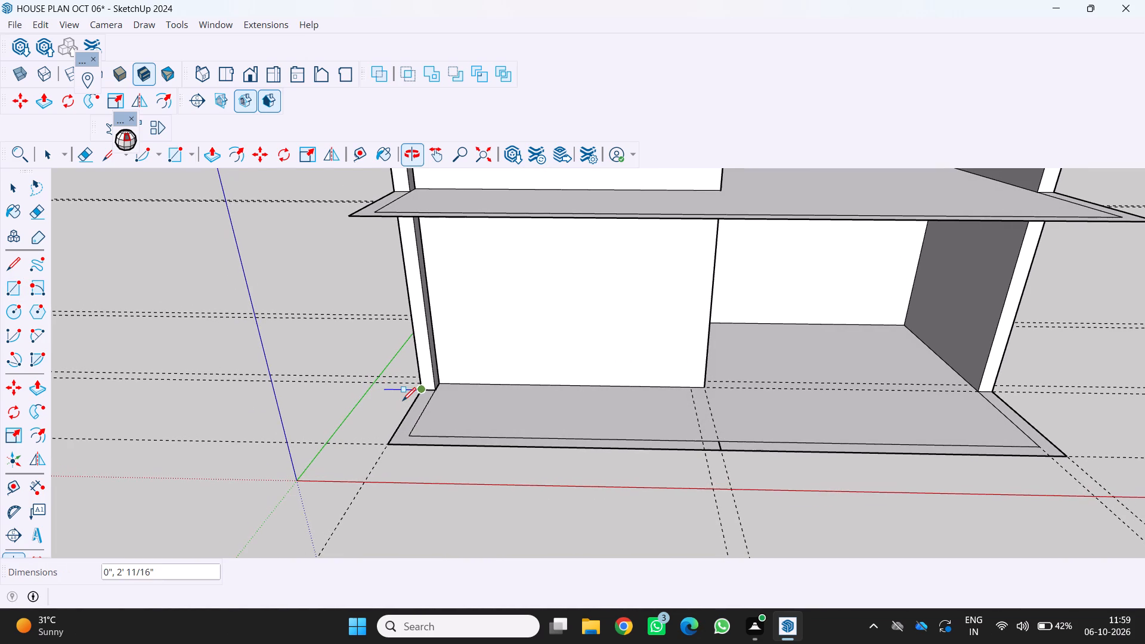
pyautogui.scroll(3, 395, 399)
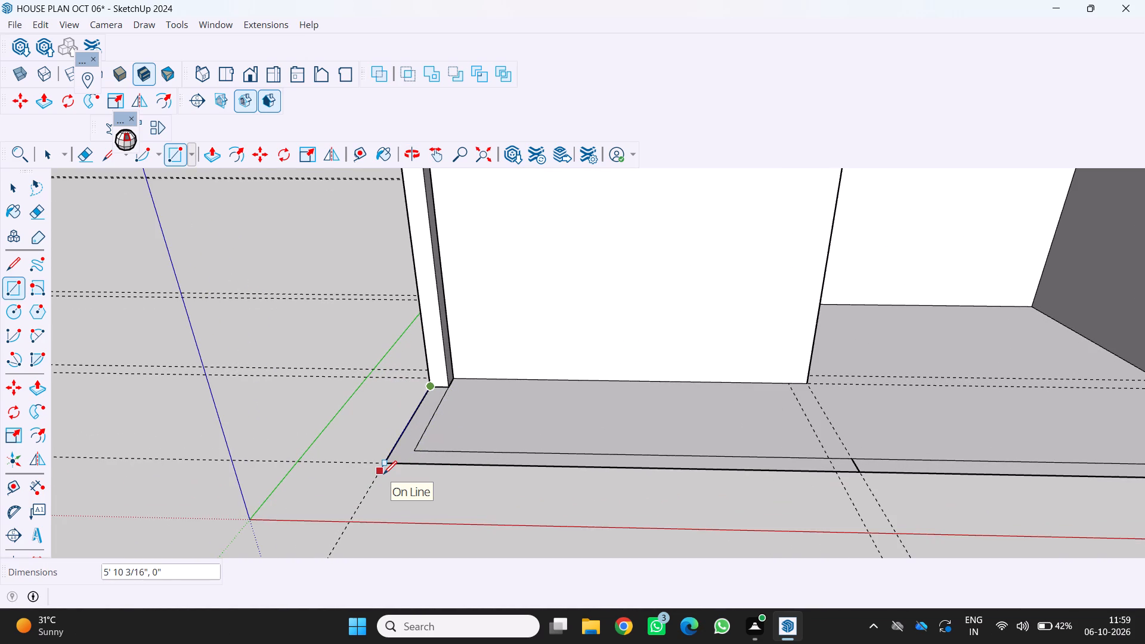
pyautogui.scroll(2, 377, 475)
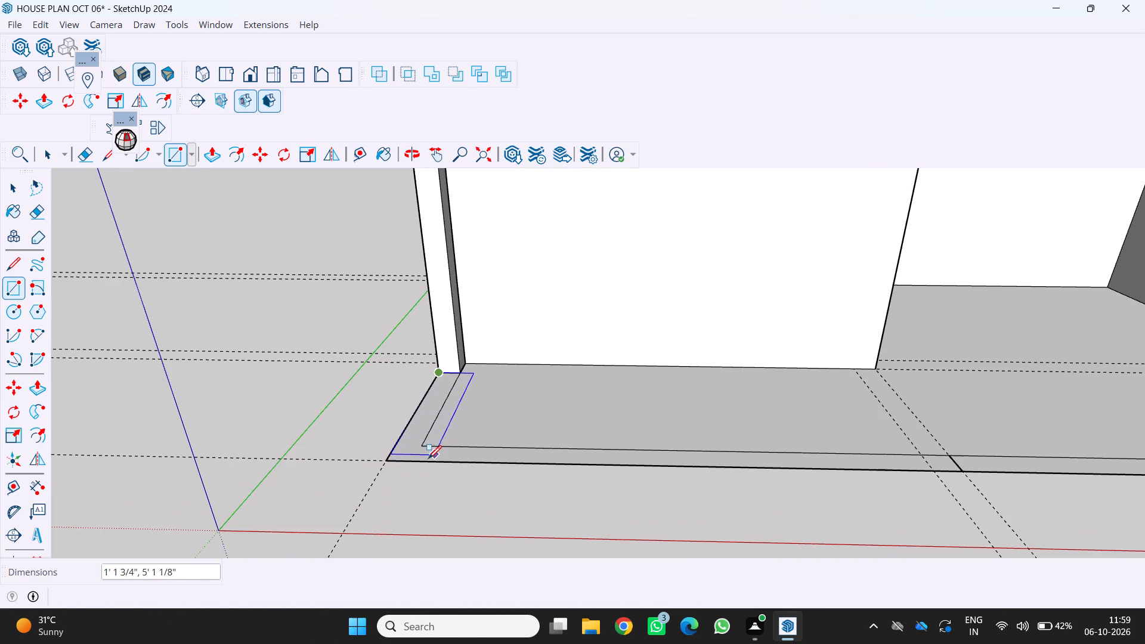
pyautogui.click(413, 464)
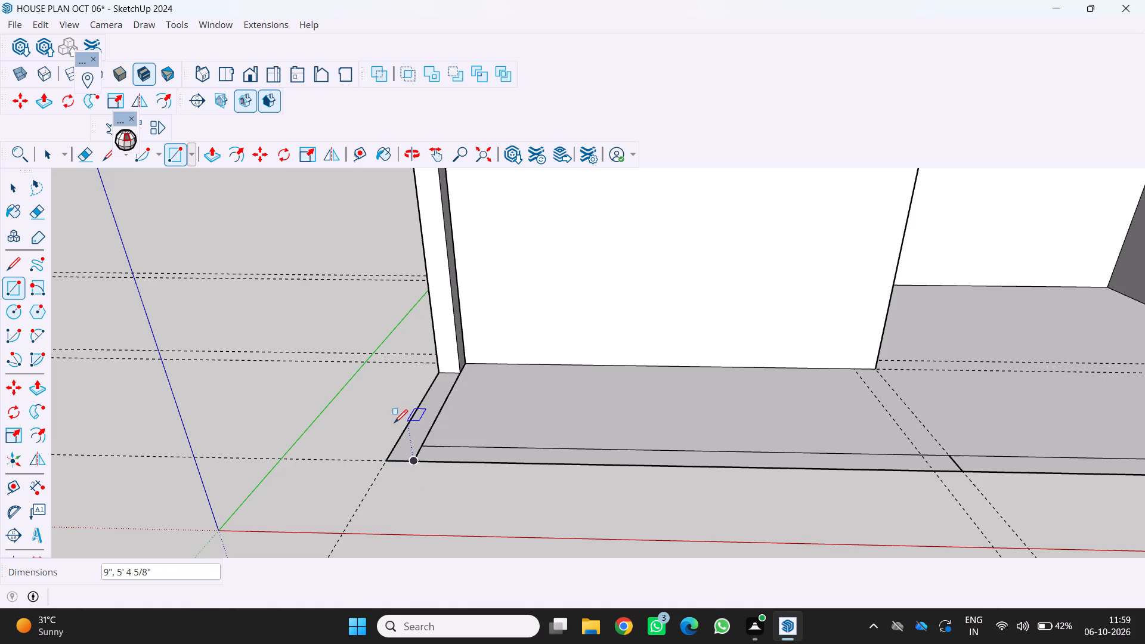
# Push/Pull the side border rectangle near the origin up 3' to form a low wall.
pyautogui.press('p')
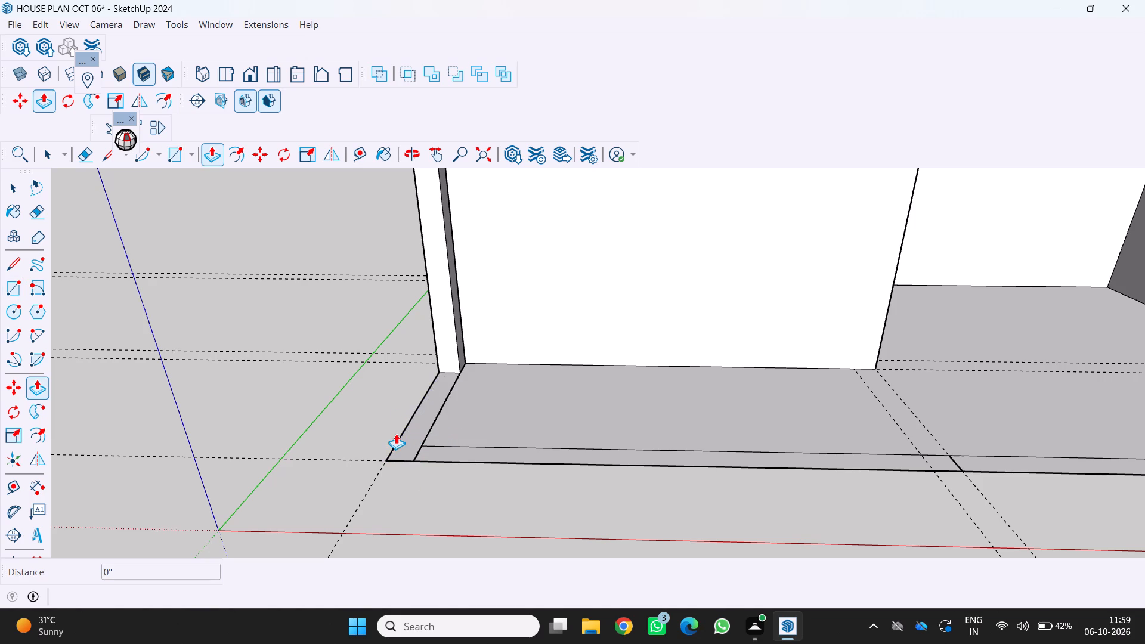
pyautogui.scroll(4, 396, 434)
pyautogui.click(396, 434)
pyautogui.click(410, 460)
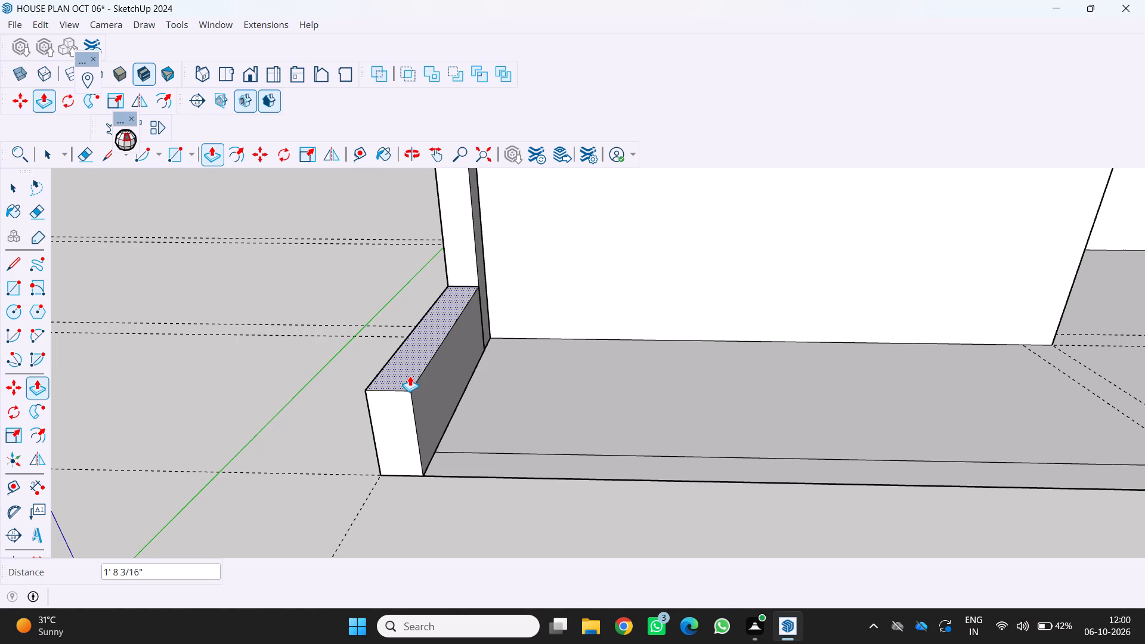
pyautogui.press('3')
pyautogui.press("'")
pyautogui.press('Return')
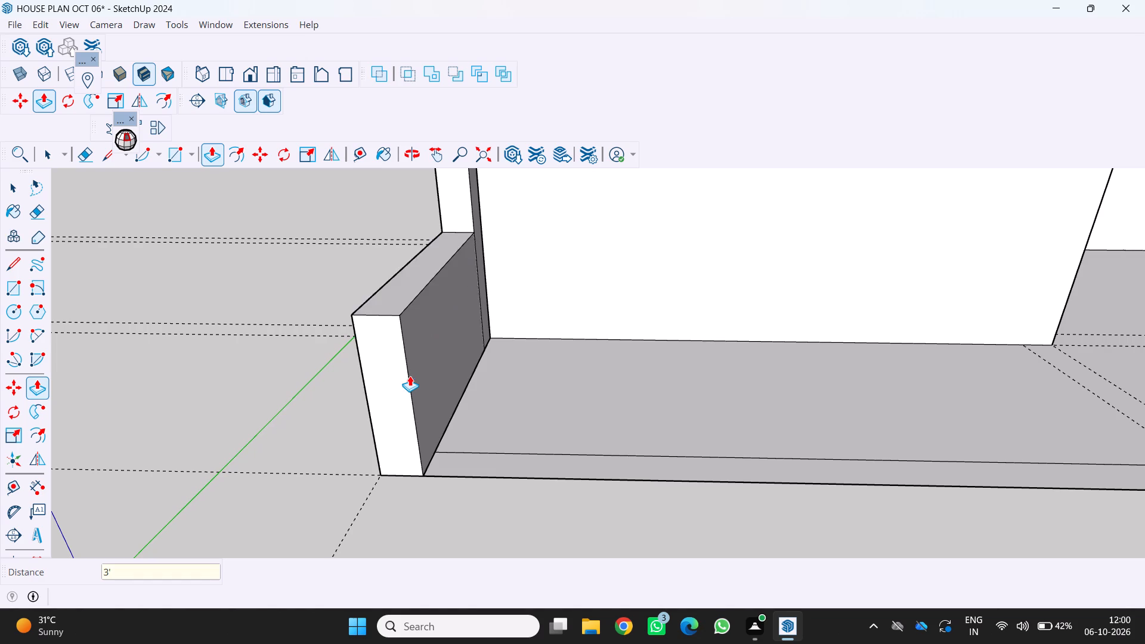
# Raise the top face of the low side wall by another 1'.
pyautogui.scroll(-10, 410, 376)
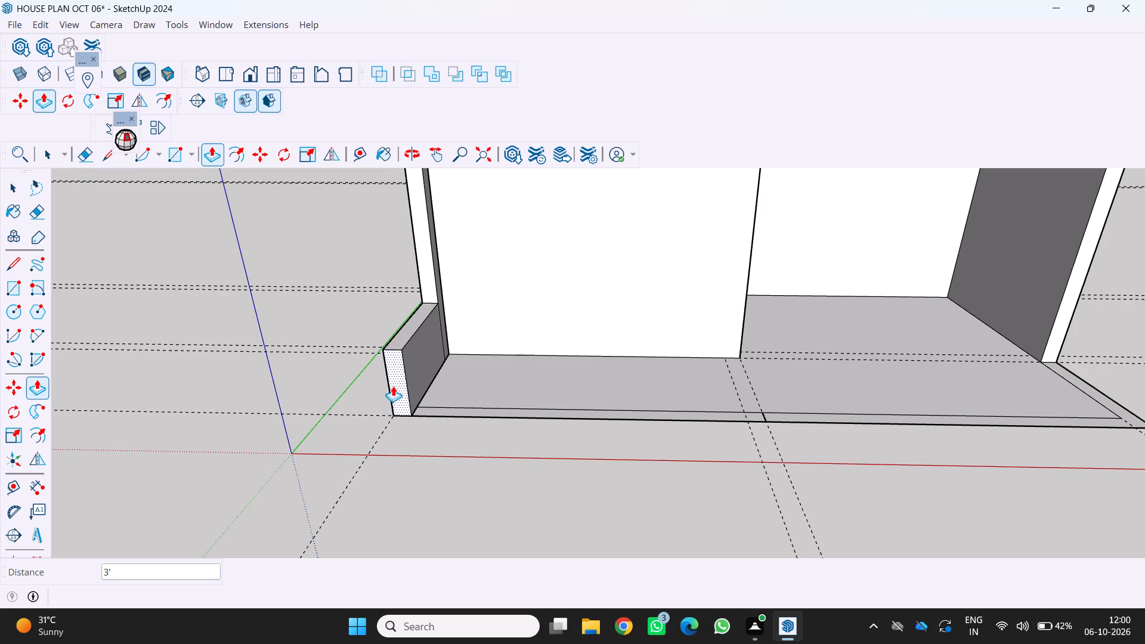
pyautogui.scroll(-2, 386, 397)
pyautogui.scroll(2, 419, 433)
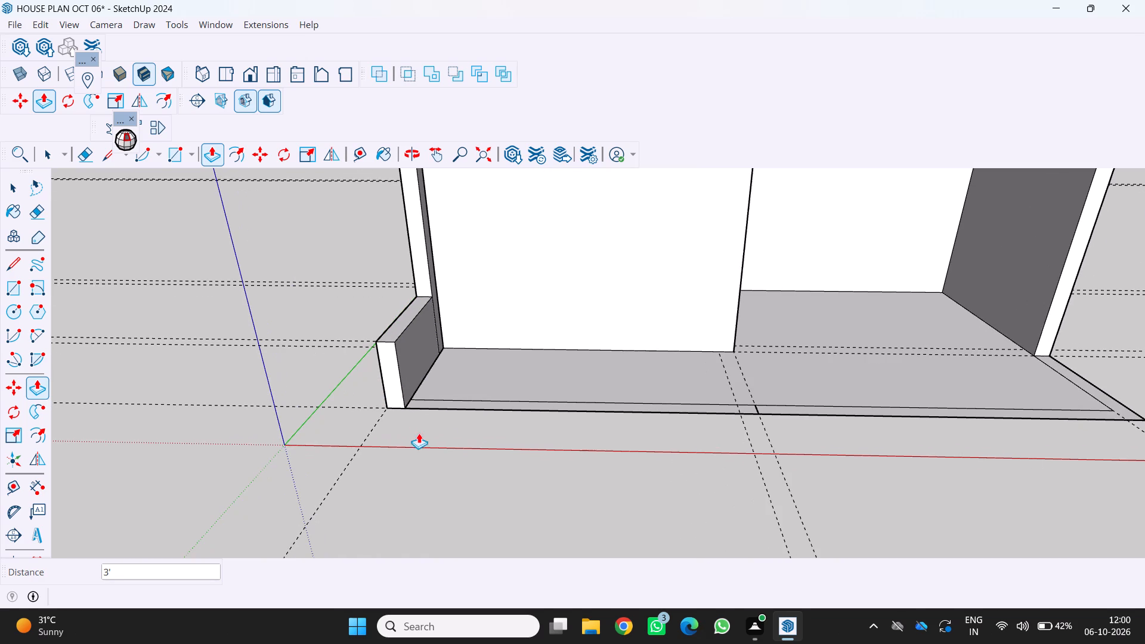
pyautogui.click(395, 323)
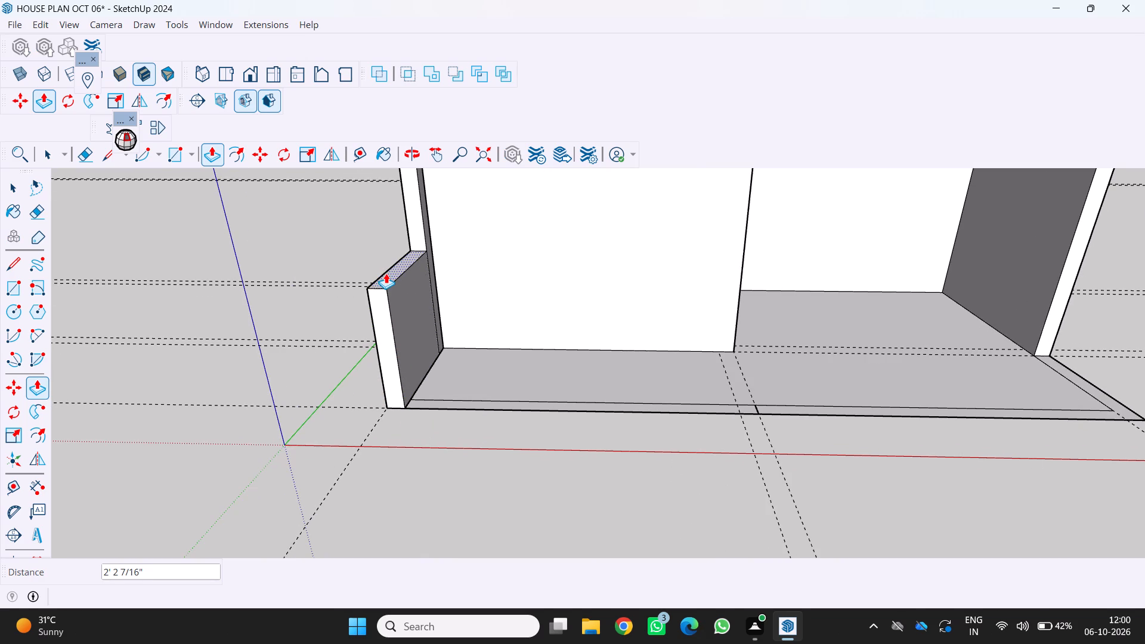
pyautogui.write("1'")
pyautogui.press('Return')
# Examine the raised low side wall and the ground-floor slab's front border from several angles.
pyautogui.scroll(-4, 419, 366)
pyautogui.moveTo(406, 365); pyautogui.dragTo(262, 327, button='middle')
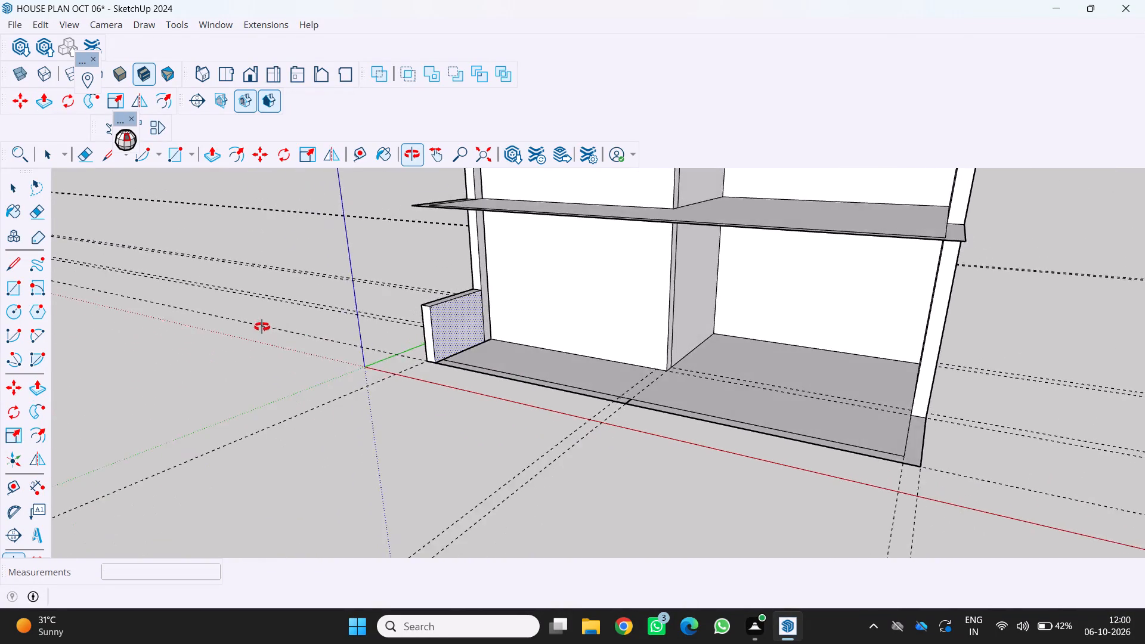
pyautogui.moveTo(262, 327); pyautogui.dragTo(260, 325, button='middle')
pyautogui.scroll(3, 469, 346)
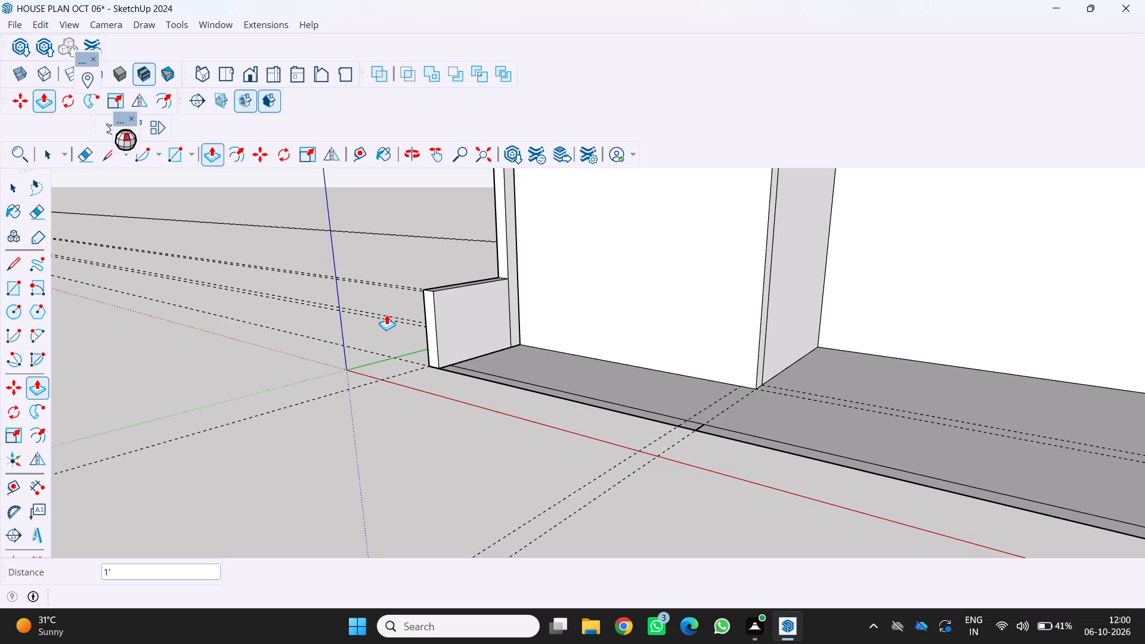
pyautogui.scroll(-4, 401, 319)
pyautogui.moveTo(425, 339); pyautogui.dragTo(521, 423, button='middle')
pyautogui.middleClick(520, 423)
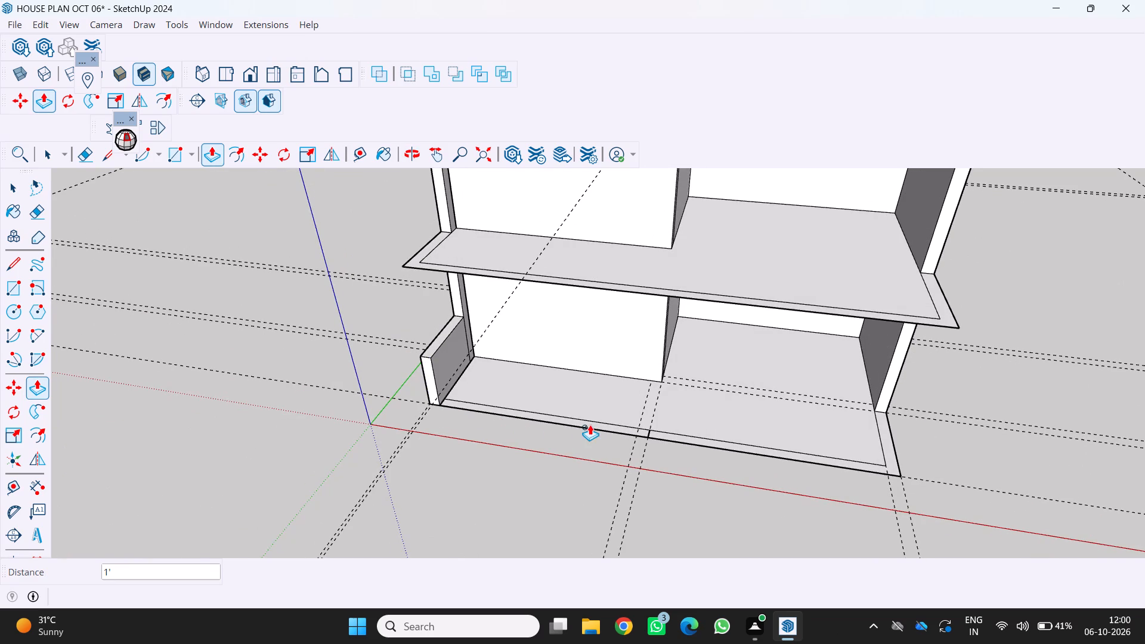
pyautogui.scroll(2, 590, 425)
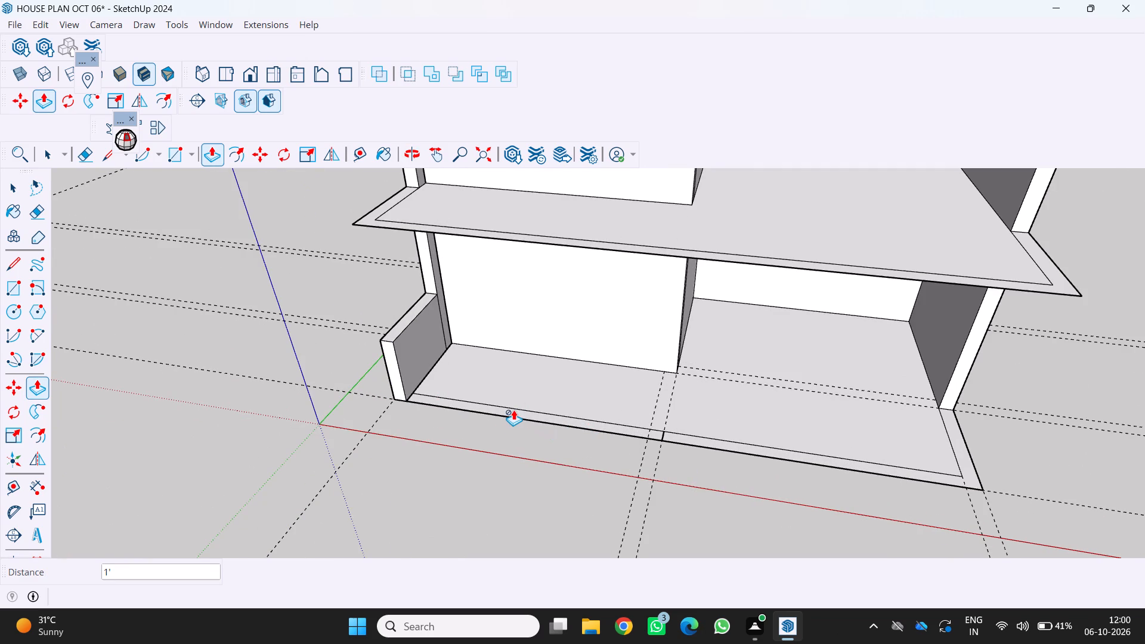
pyautogui.scroll(-3, 513, 410)
pyautogui.moveTo(506, 405); pyautogui.dragTo(506, 365, button='middle')
pyautogui.scroll(1, 505, 405)
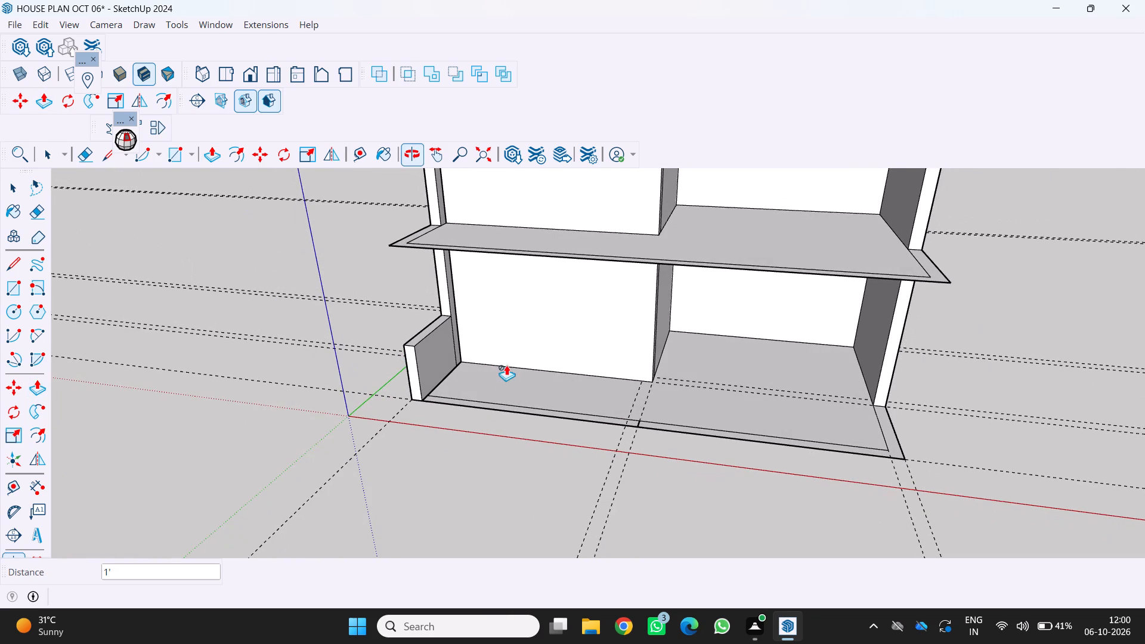
pyautogui.scroll(6, 463, 394)
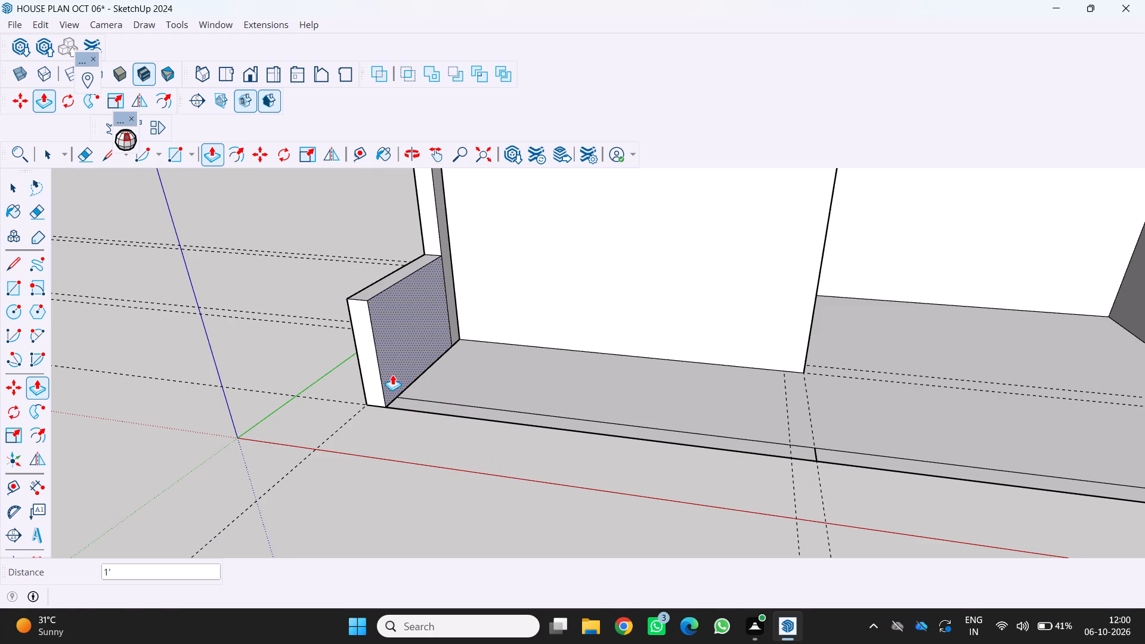
pyautogui.scroll(-6, 392, 375)
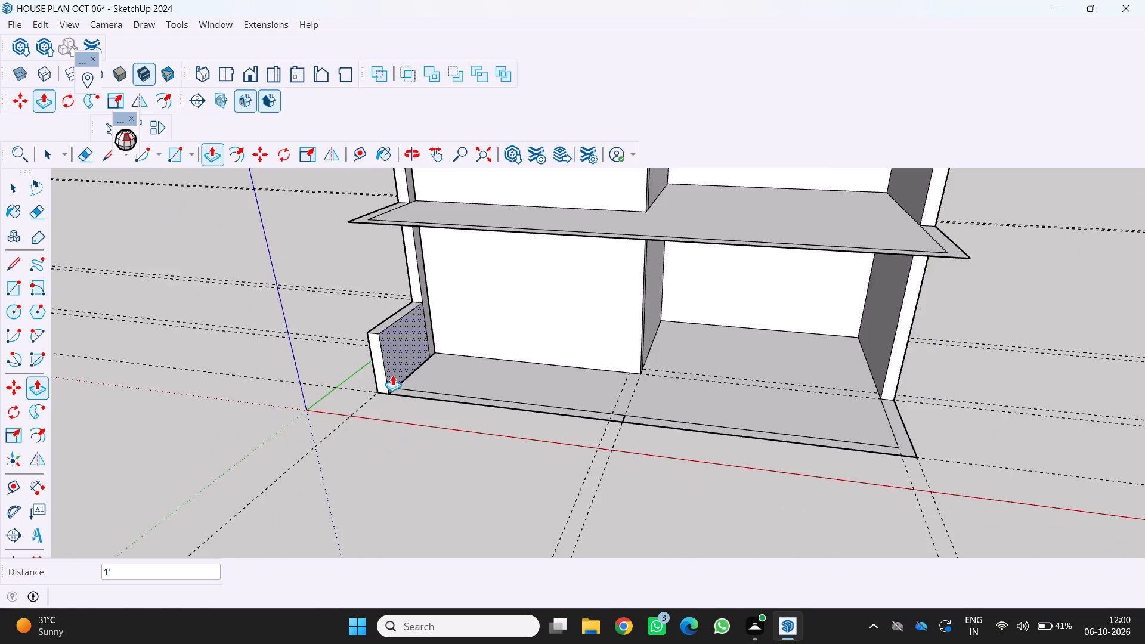
pyautogui.moveTo(392, 375); pyautogui.dragTo(441, 293, button='middle')
pyautogui.scroll(3, 441, 293)
pyautogui.scroll(-2, 414, 344)
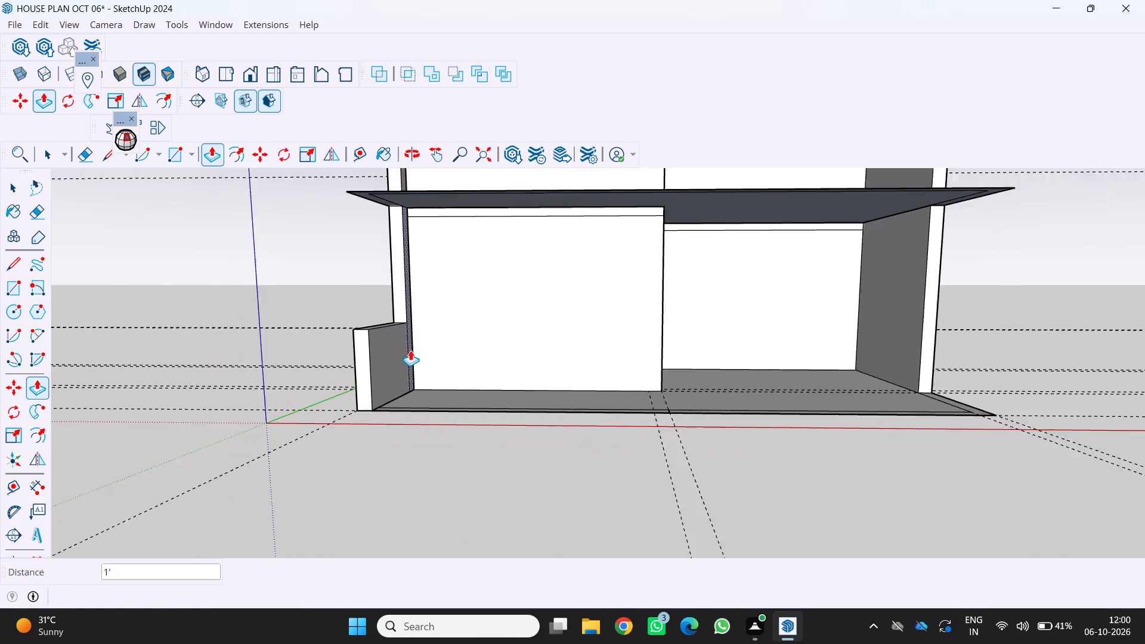
pyautogui.scroll(-1, 410, 350)
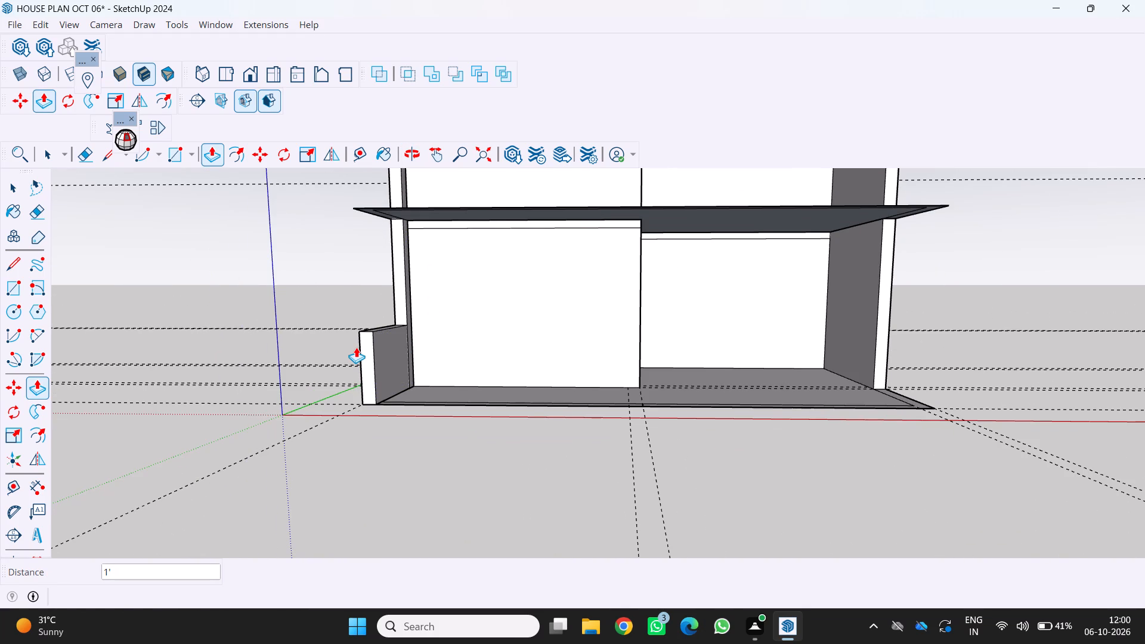
pyautogui.moveTo(352, 344); pyautogui.dragTo(321, 407, button='middle')
pyautogui.scroll(3, 423, 395)
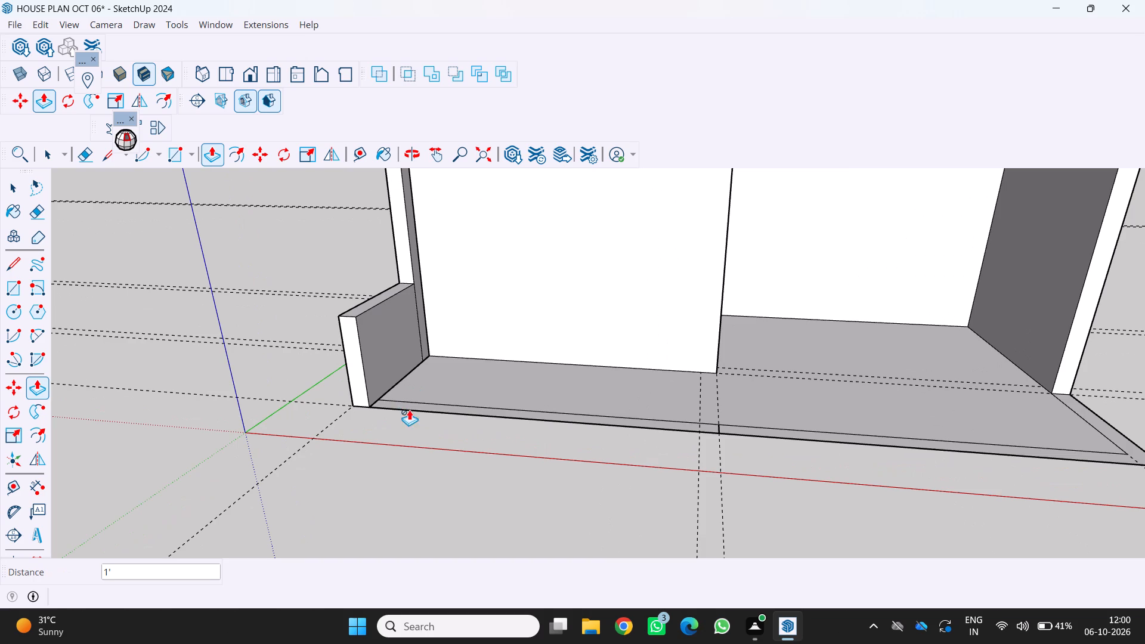
# Draw a 14' 7" by 9" rectangle along the ground-floor slab's front border, from the low side wall to the middle guide.
pyautogui.press('Escape')
pyautogui.press('r')
pyautogui.scroll(6, 395, 399)
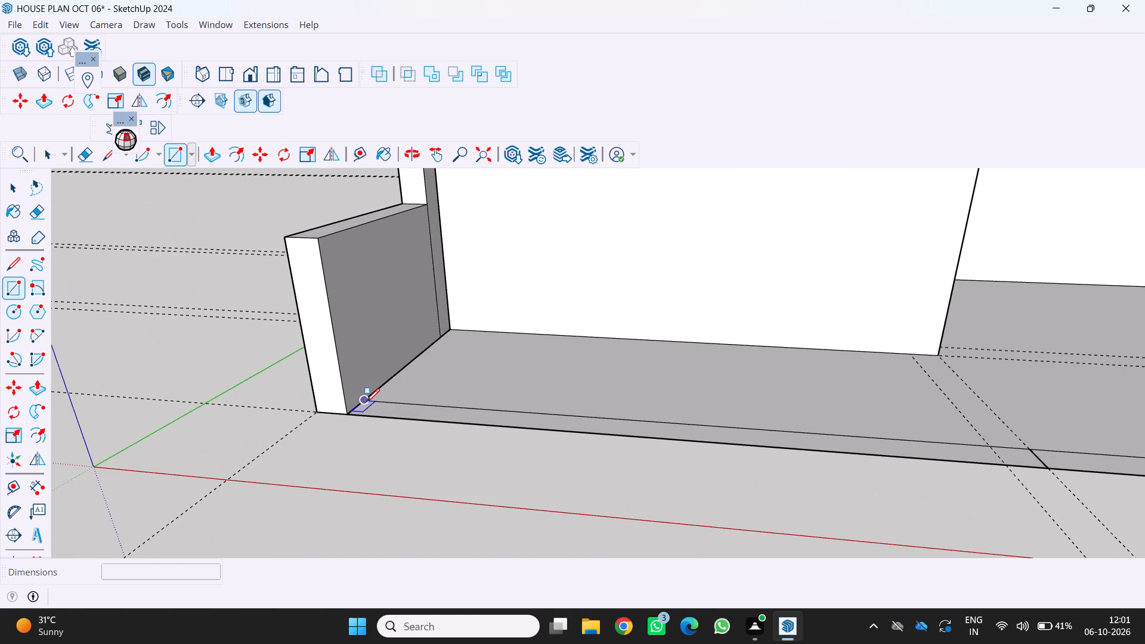
pyautogui.click(366, 402)
pyautogui.scroll(-6, 406, 411)
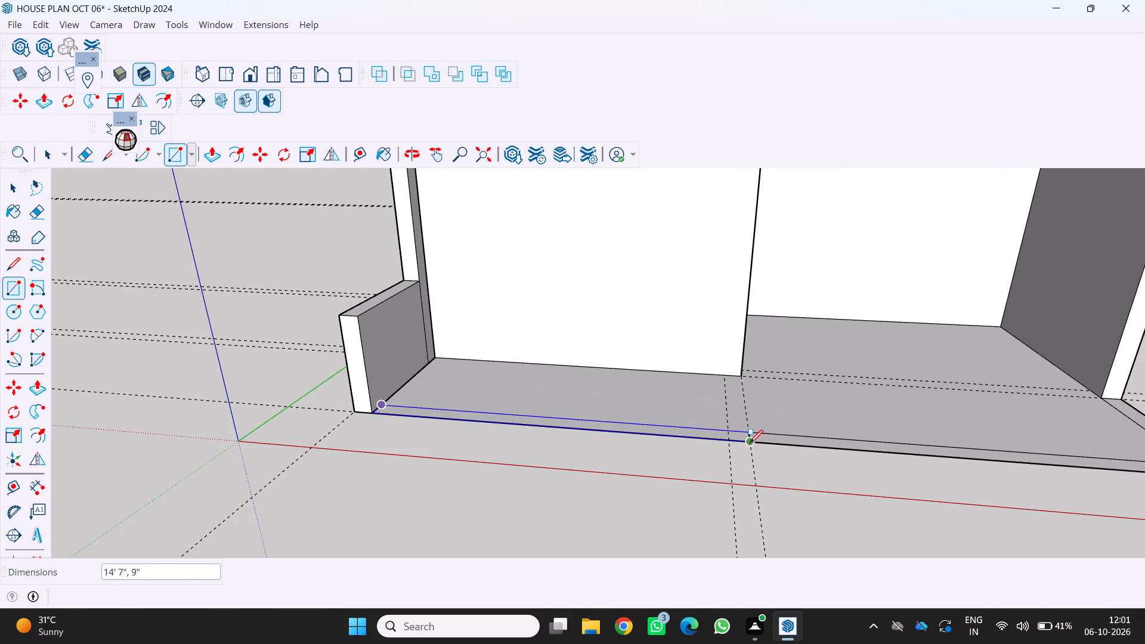
pyautogui.scroll(2, 750, 443)
pyautogui.click(752, 443)
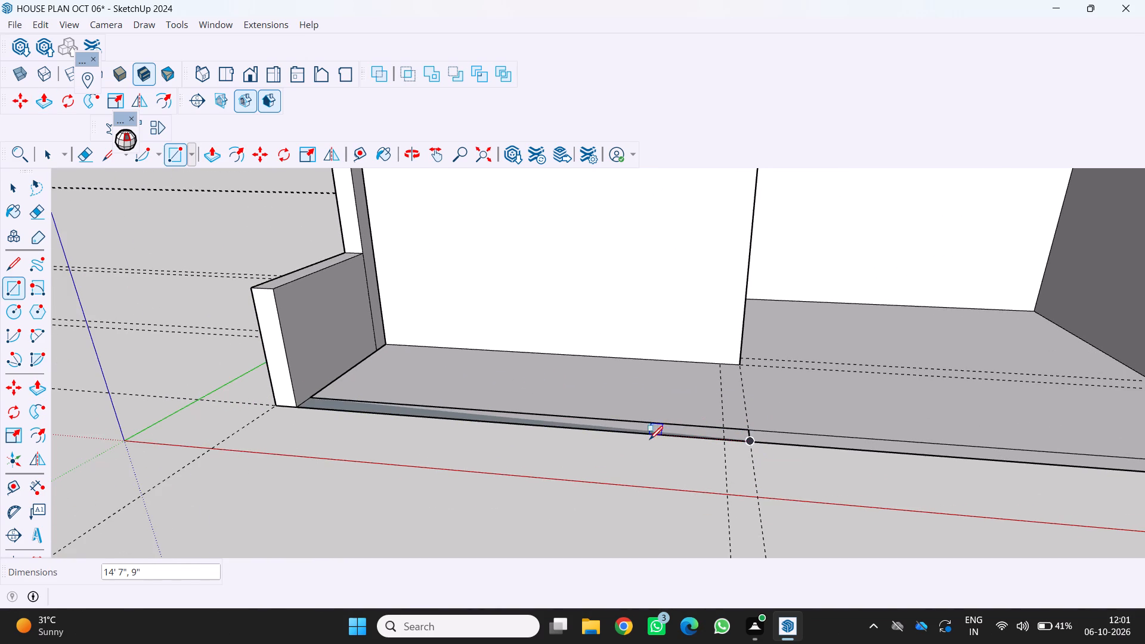
# Push/Pull the front border rectangle up 4' to form a low front wall.
pyautogui.press('p')
pyautogui.scroll(7, 633, 419)
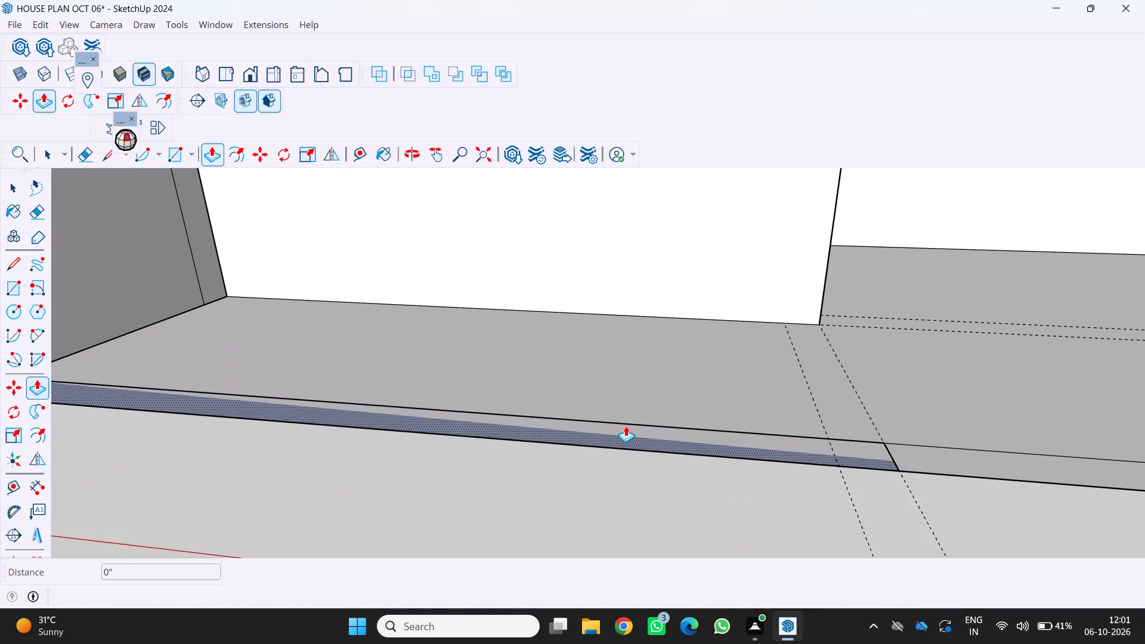
pyautogui.click(626, 426)
pyautogui.scroll(-4, 633, 361)
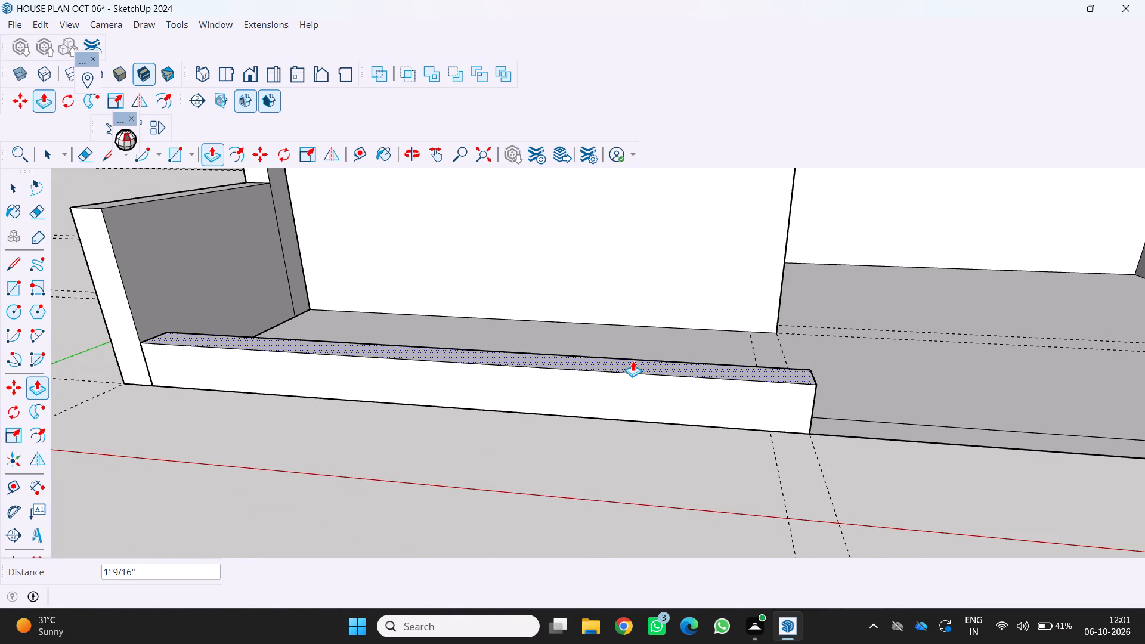
pyautogui.write("4'")
pyautogui.press('Return')
# Draw a 9" by 6' 2" rectangle on the slab's side border farthest from the origin, from the outer wall to the front corner.
pyautogui.scroll(-9, 633, 361)
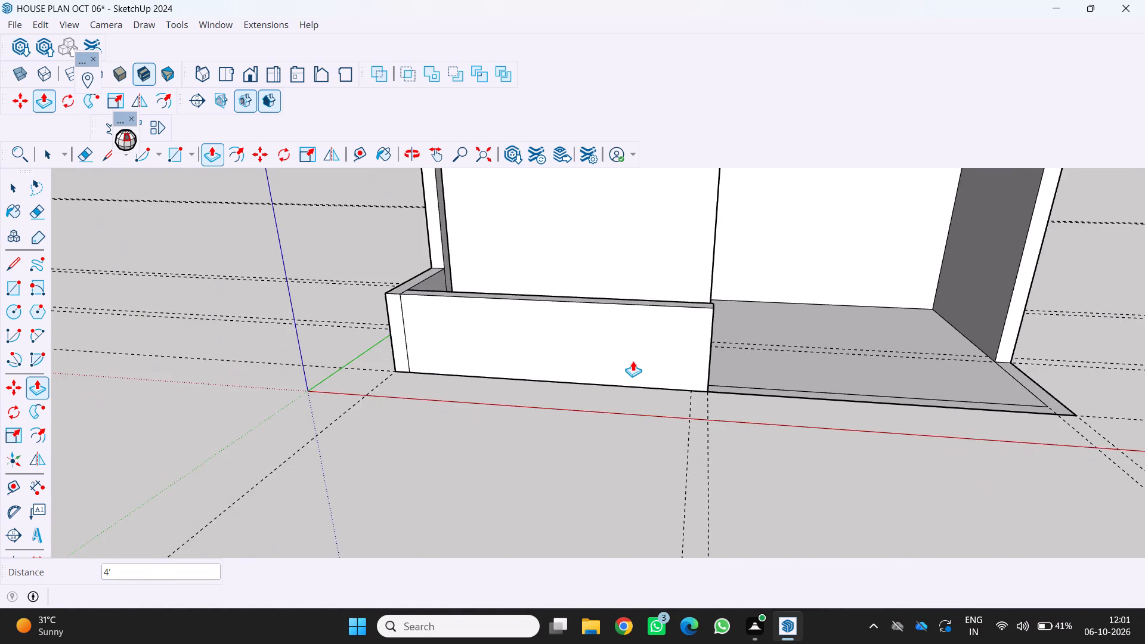
pyautogui.scroll(-5, 633, 360)
pyautogui.moveTo(630, 371); pyautogui.dragTo(518, 378, button='middle')
pyautogui.scroll(-4, 782, 416)
pyautogui.moveTo(792, 420); pyautogui.dragTo(818, 430, button='middle')
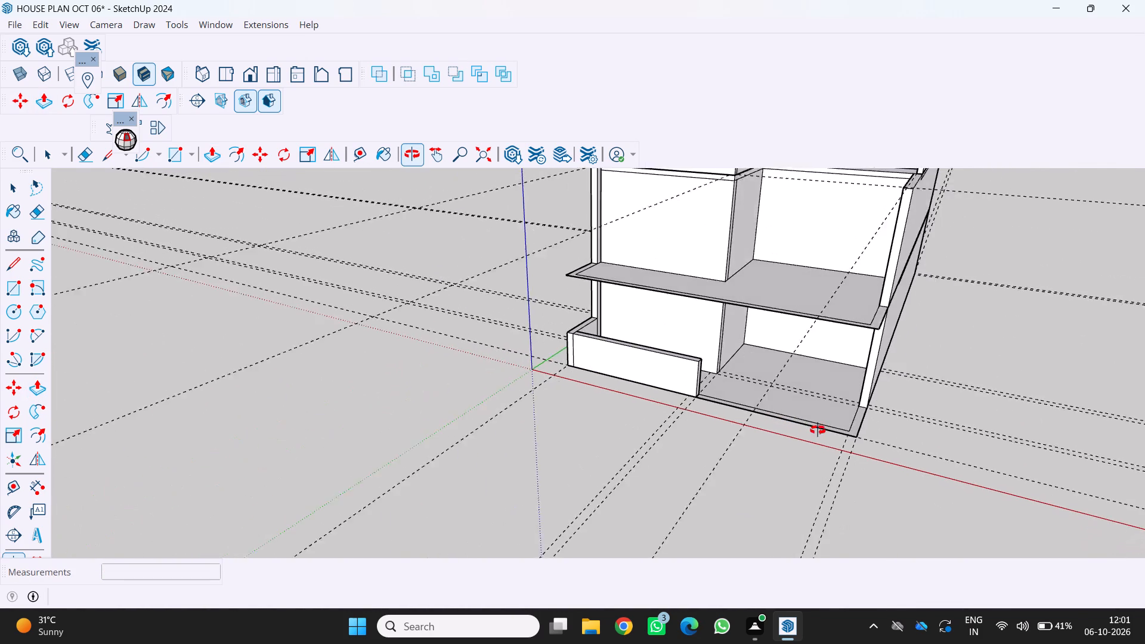
pyautogui.scroll(1, 818, 430)
pyautogui.moveTo(818, 430); pyautogui.dragTo(819, 430, button='middle')
pyautogui.scroll(5, 933, 400)
pyautogui.moveTo(801, 443); pyautogui.dragTo(848, 373, button='middle')
pyautogui.middleClick(849, 371)
pyautogui.scroll(2, 838, 354)
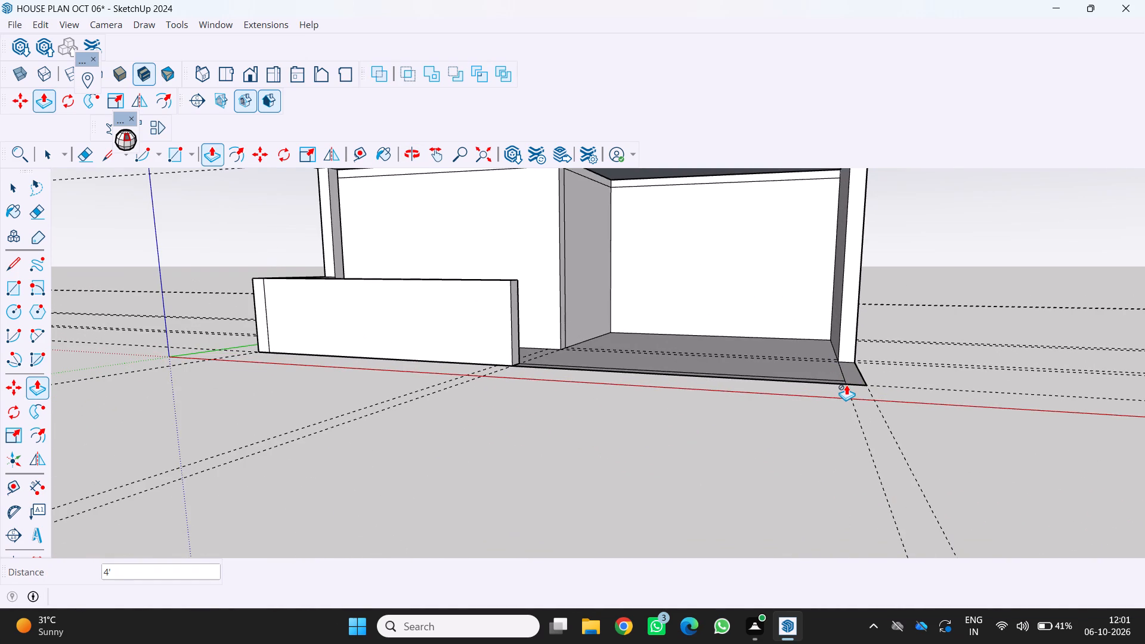
pyautogui.moveTo(857, 302); pyautogui.dragTo(863, 371, button='middle')
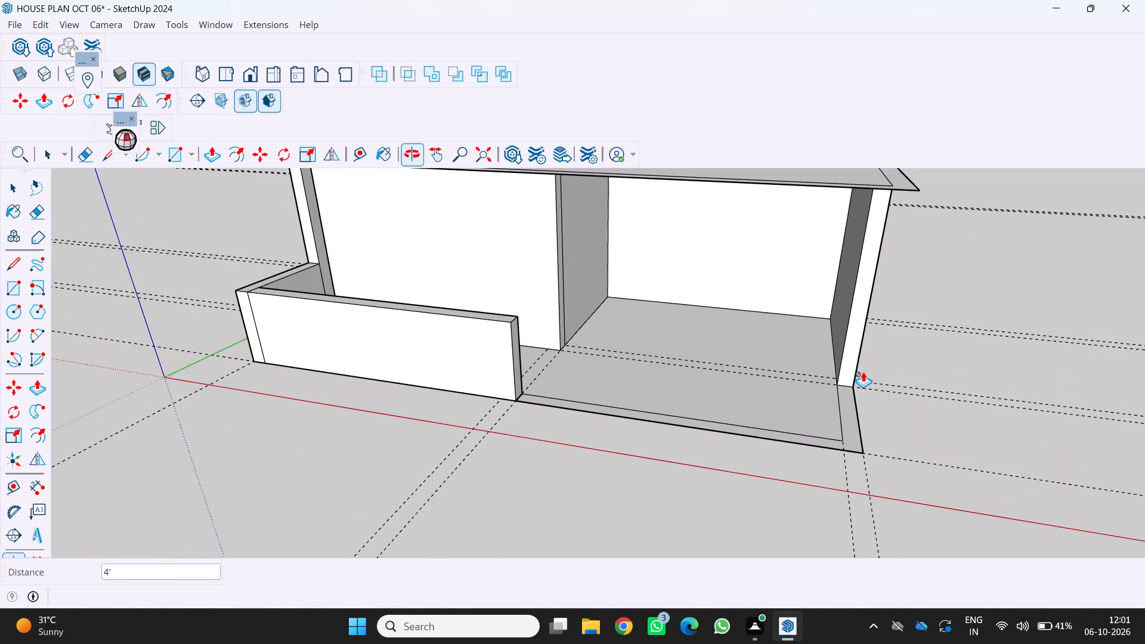
pyautogui.press('p')
pyautogui.scroll(4, 861, 317)
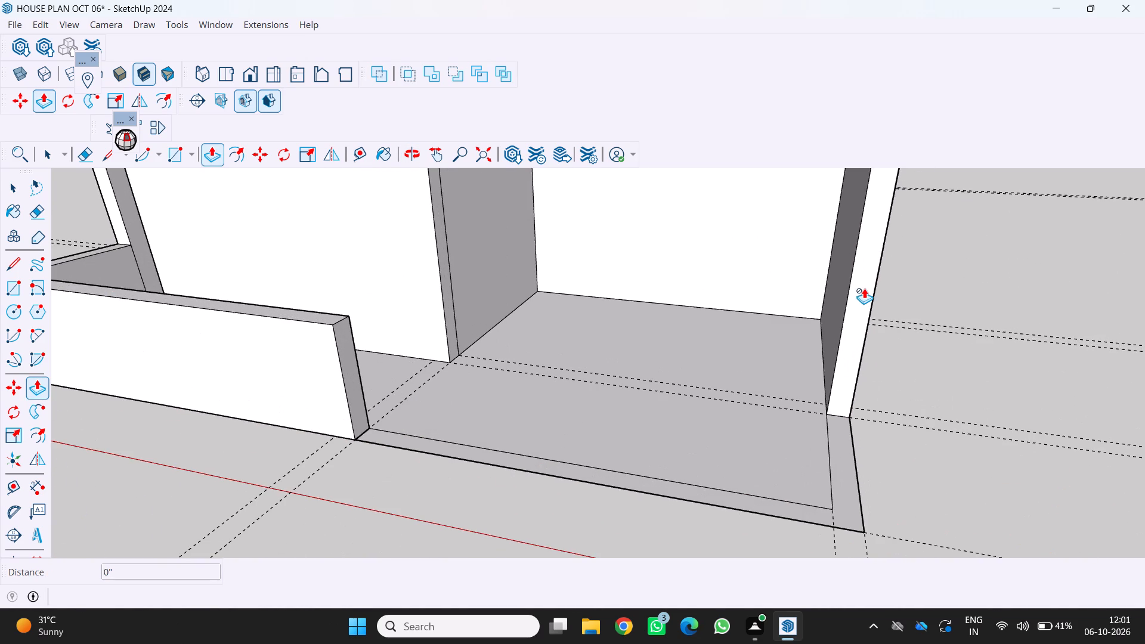
pyautogui.scroll(4, 840, 429)
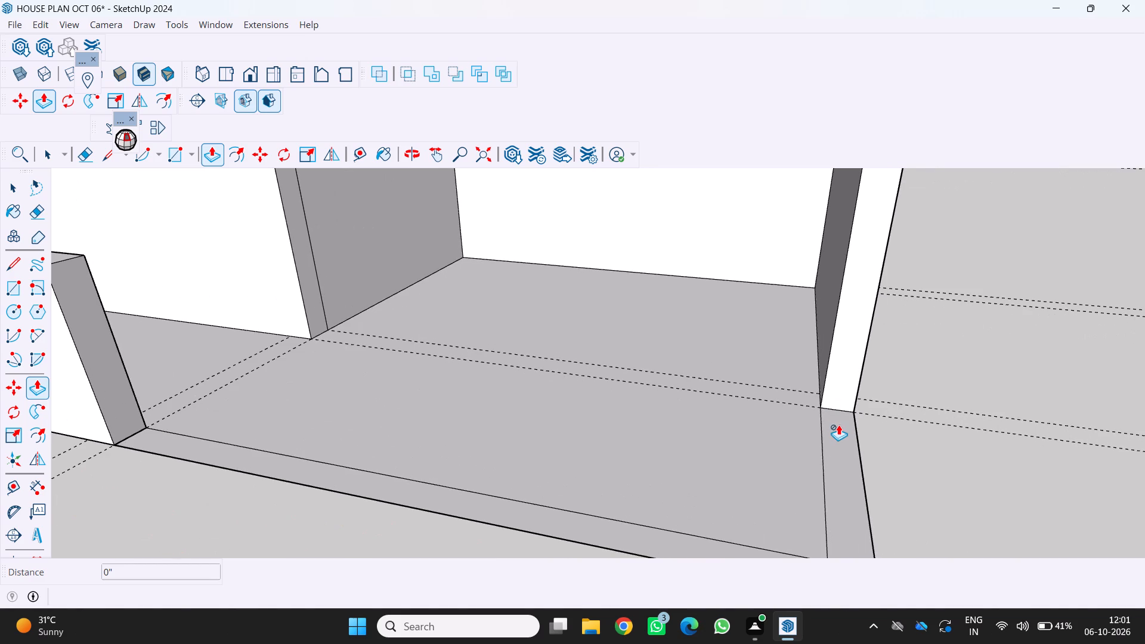
pyautogui.press('r')
pyautogui.click(822, 409)
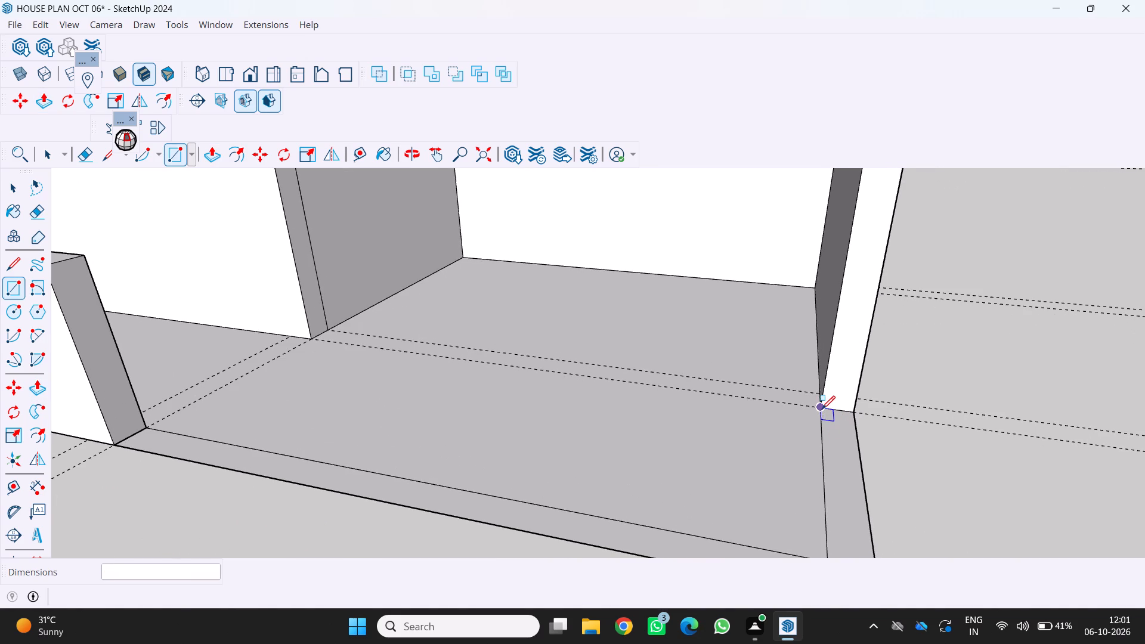
pyautogui.scroll(-6, 844, 469)
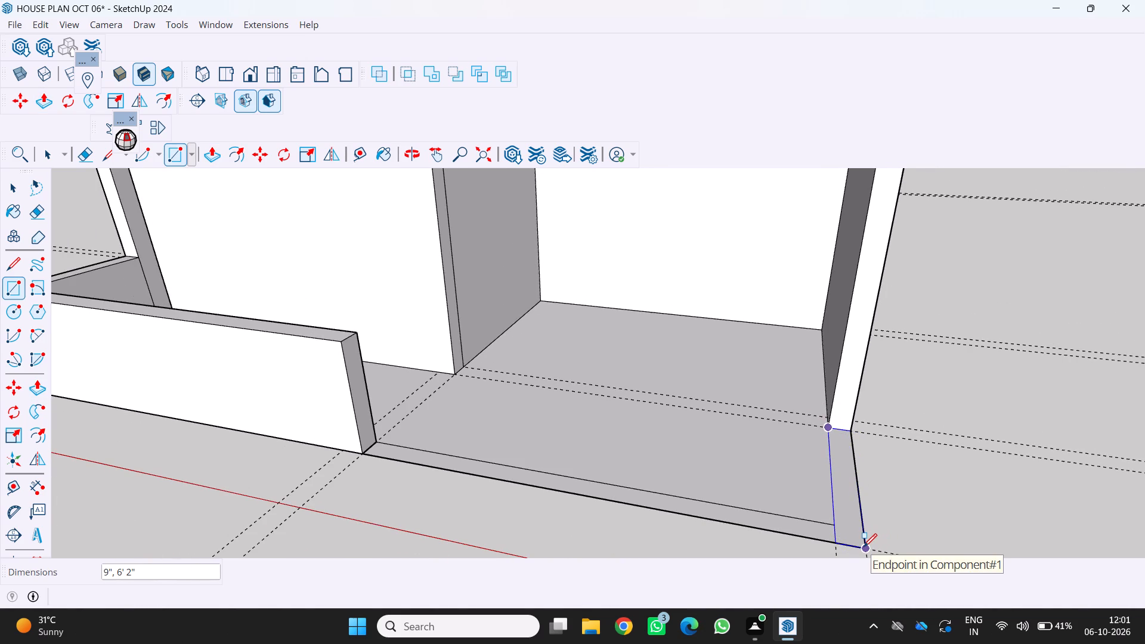
pyautogui.click(864, 547)
# Push/Pull the far side border rectangle up 4' to form a low side wall.
pyautogui.press('p')
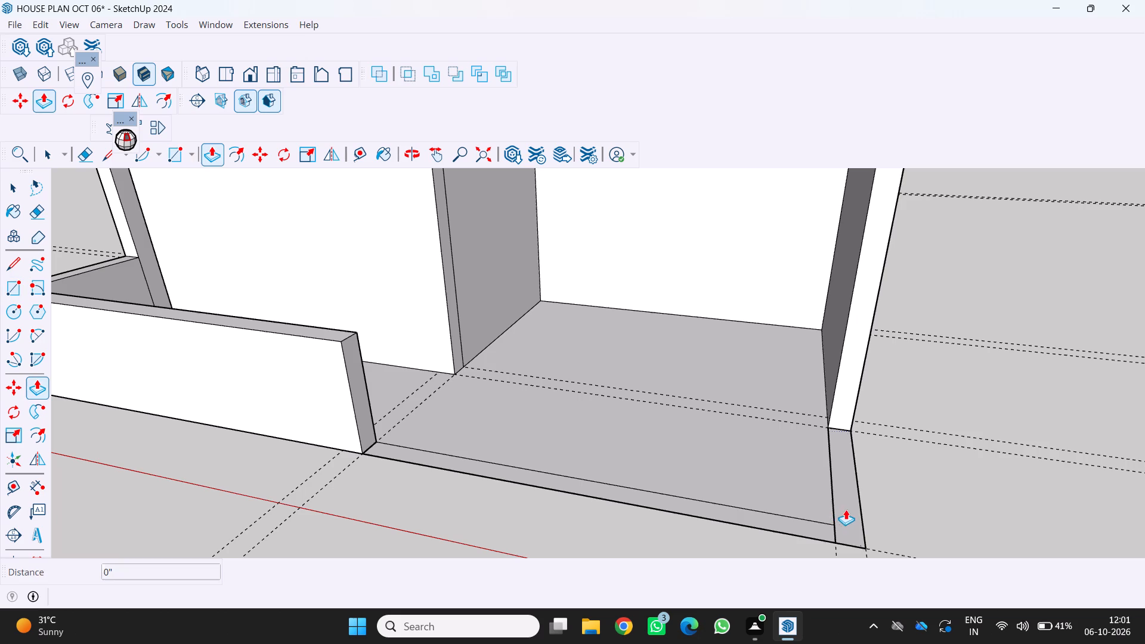
pyautogui.click(846, 509)
pyautogui.scroll(-5, 878, 367)
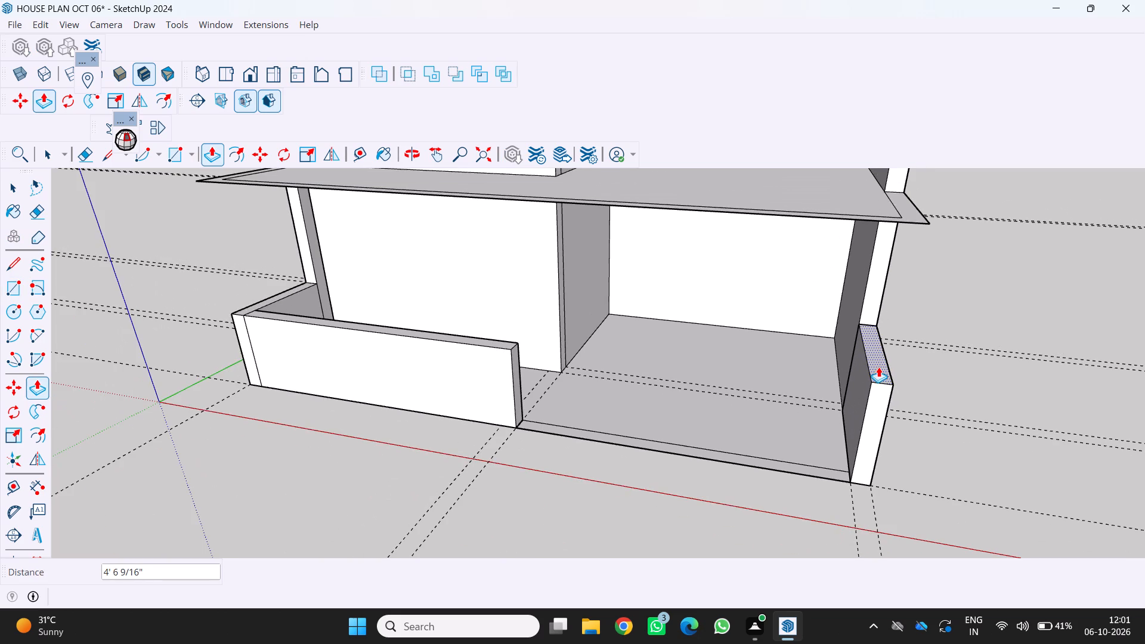
pyautogui.write("4'")
pyautogui.press('Return')
# Raise the top face of the low side wall nearest the origin by another 2'.
pyautogui.scroll(-5, 878, 367)
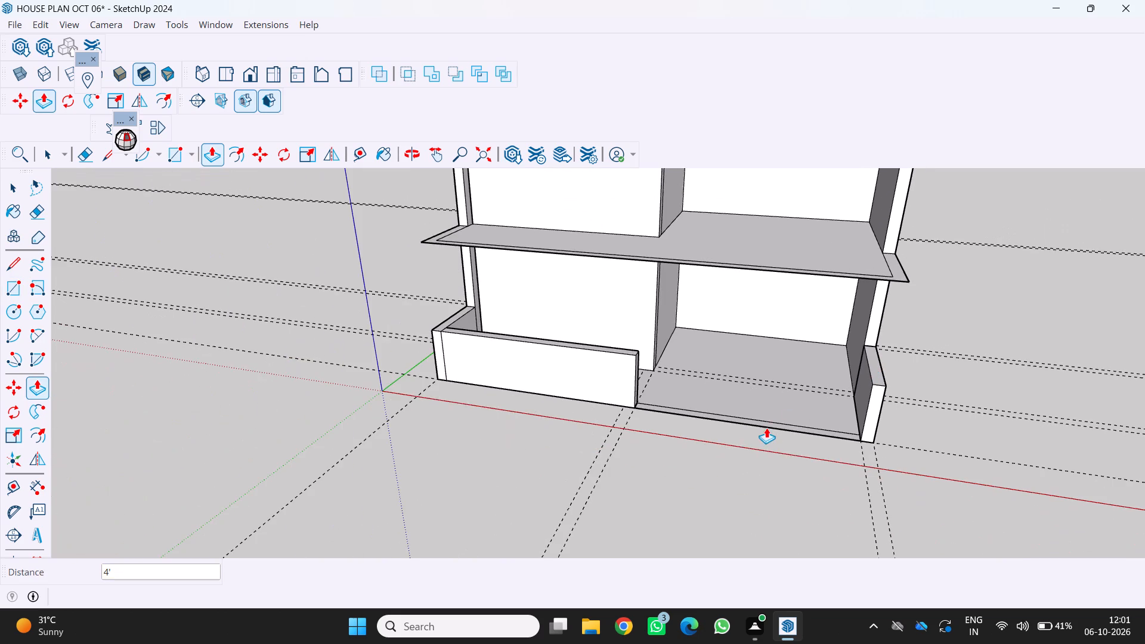
pyautogui.moveTo(726, 436); pyautogui.dragTo(751, 378, button='middle')
pyautogui.scroll(1, 751, 382)
pyautogui.scroll(2, 863, 378)
pyautogui.scroll(2, 710, 396)
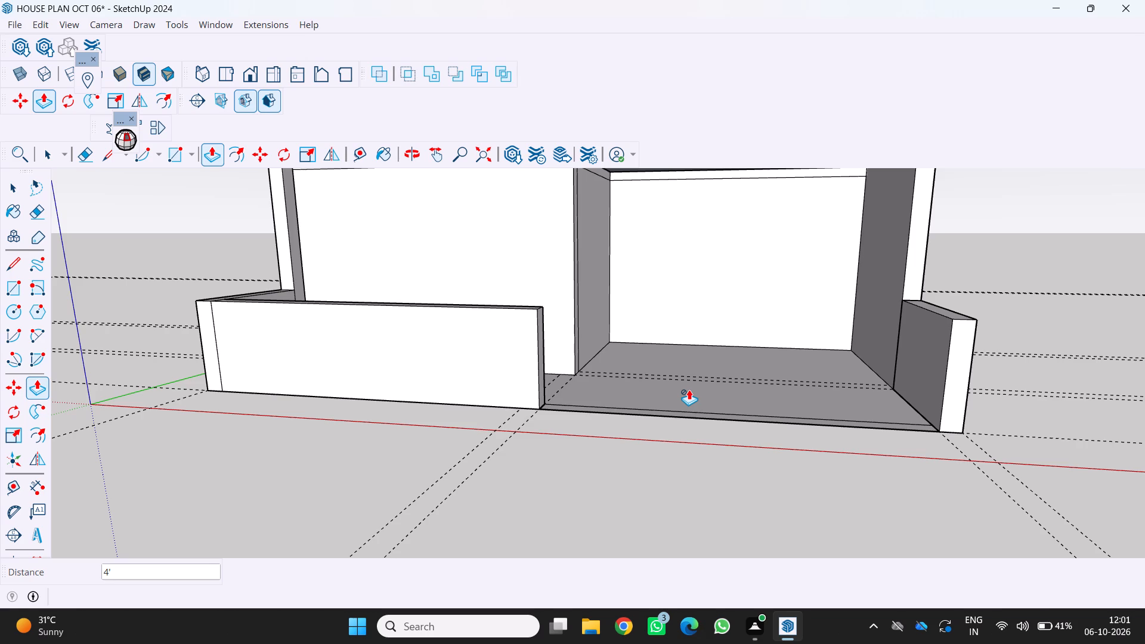
pyautogui.moveTo(290, 317); pyautogui.dragTo(374, 444, button='middle')
pyautogui.scroll(1, 371, 422)
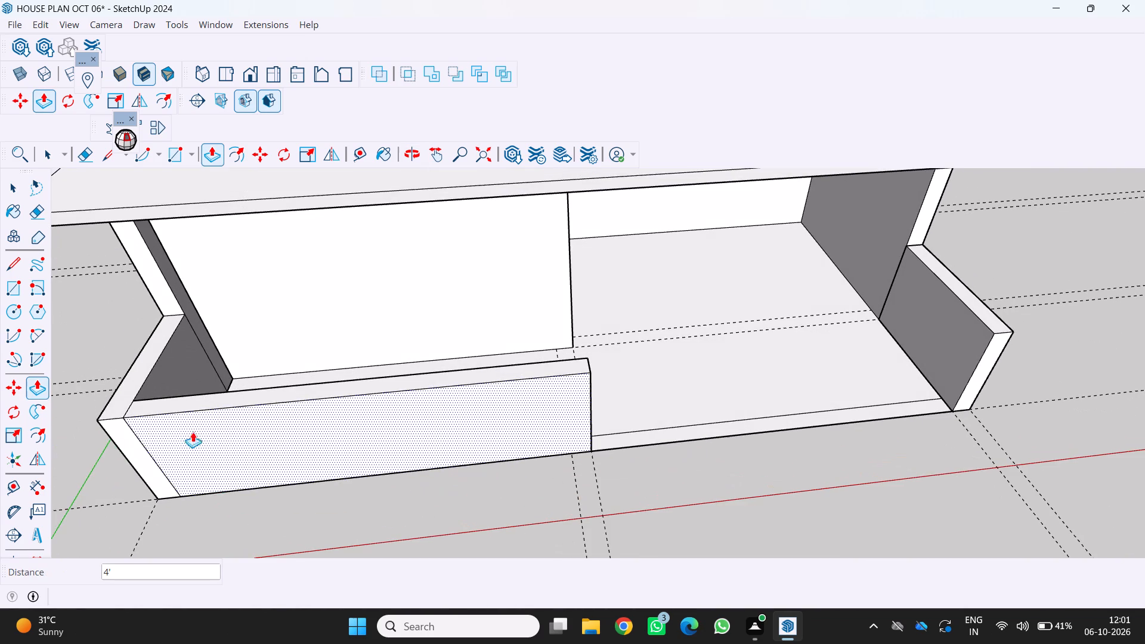
pyautogui.click(123, 388)
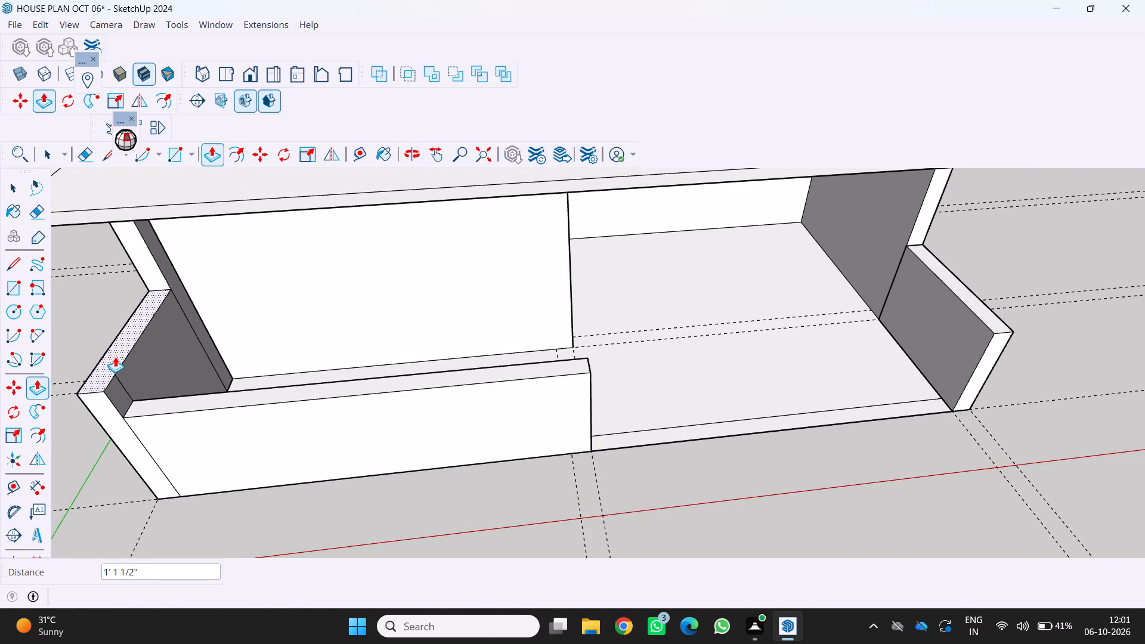
pyautogui.write("2'")
pyautogui.press('Return')
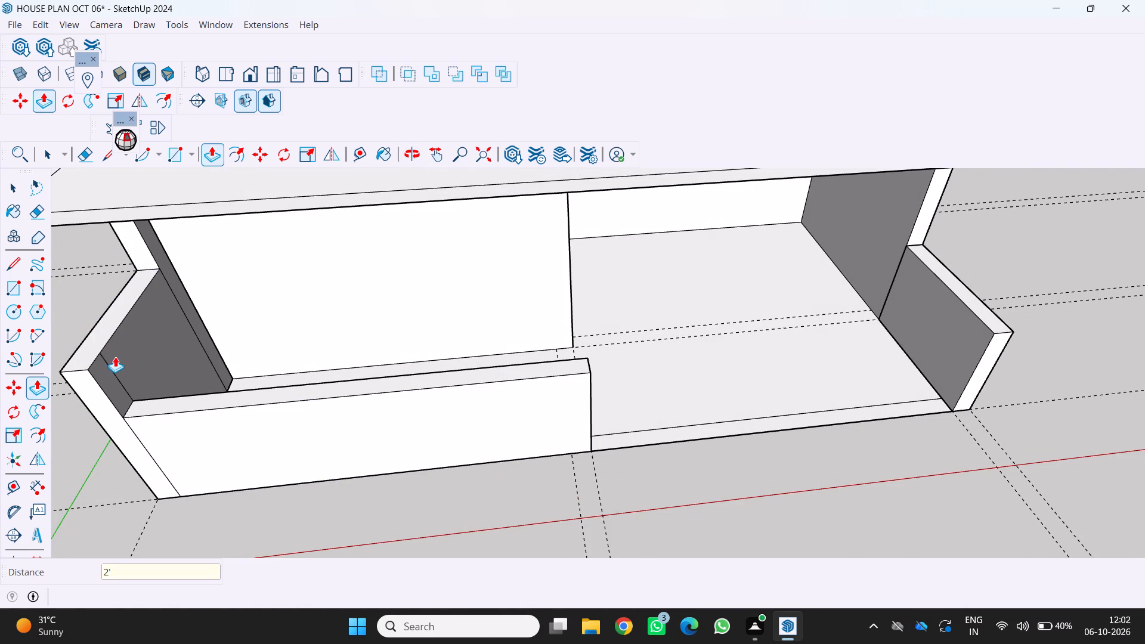
# Raise the top face of the low front wall by another 2'.
pyautogui.click(200, 397)
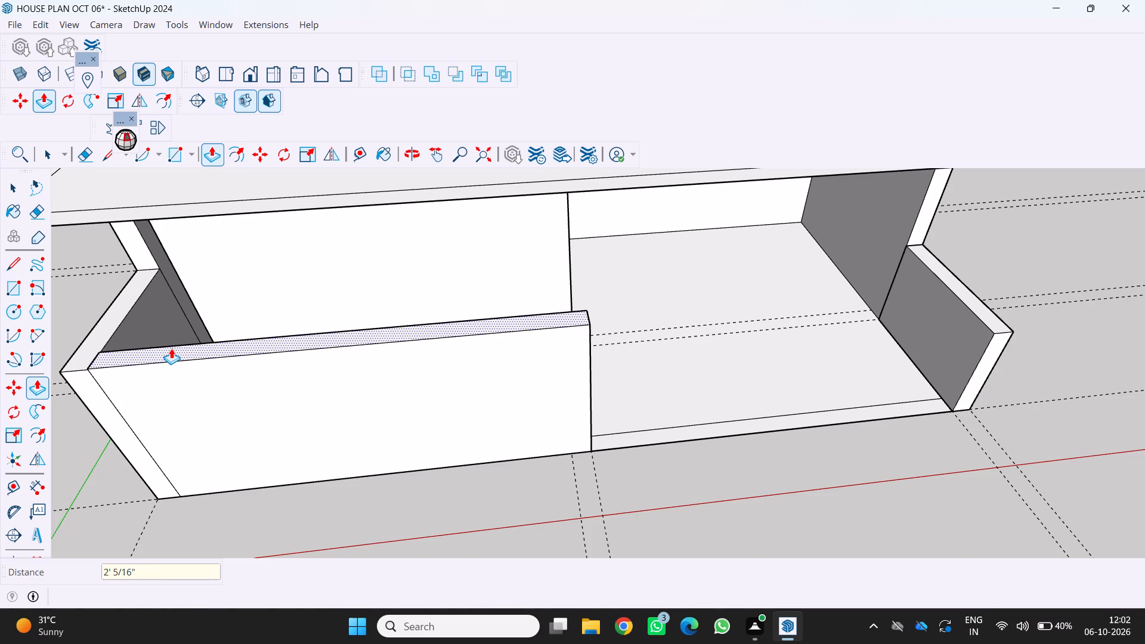
pyautogui.write("2'")
pyautogui.press('Return')
# Raise the top face of the low side wall farthest from the origin by another 2'.
pyautogui.scroll(-3, 207, 397)
pyautogui.moveTo(204, 398); pyautogui.dragTo(109, 385, button='middle')
pyautogui.scroll(1, 125, 388)
pyautogui.click(937, 405)
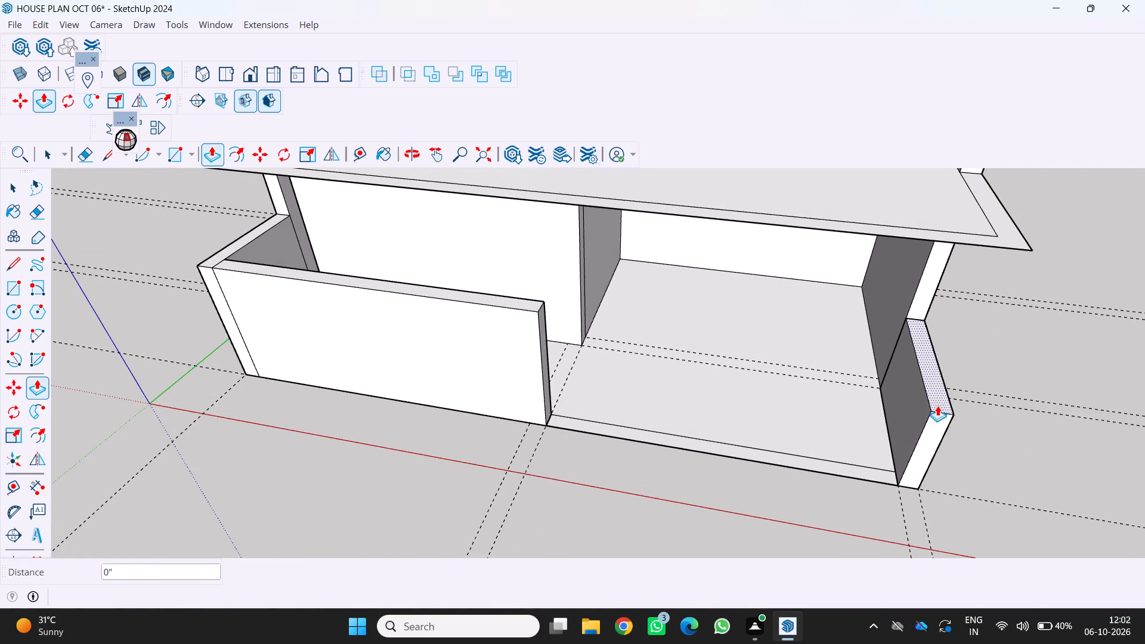
pyautogui.write("2'")
pyautogui.press('Return')
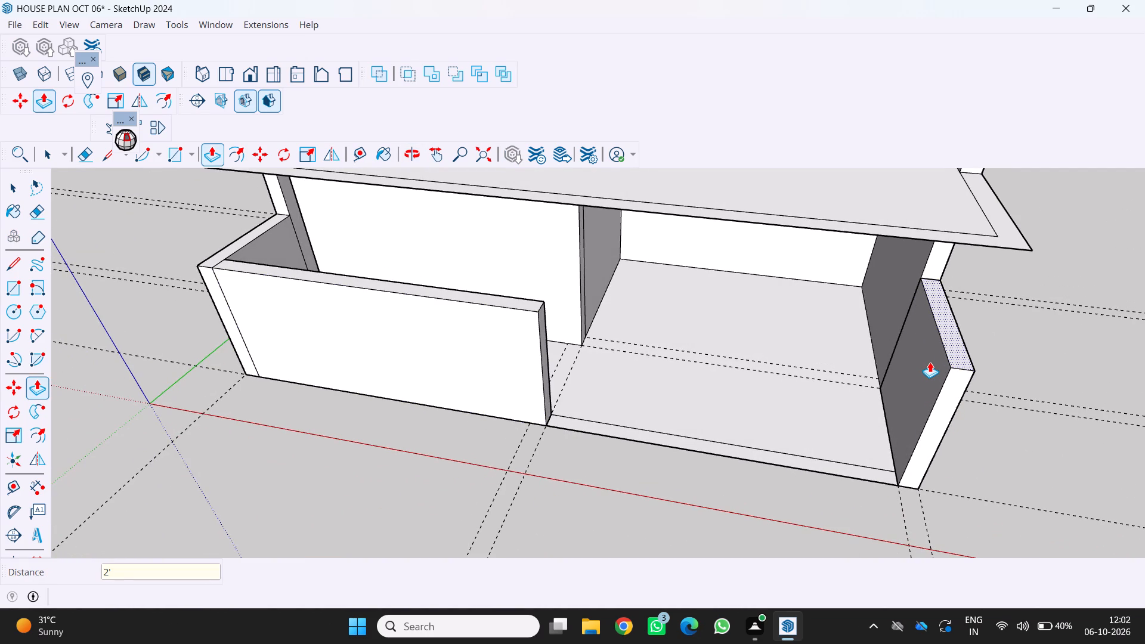
# Examine the raised boundary walls and the front of the two-storey house from several angles and distances.
pyautogui.scroll(-5, 930, 362)
pyautogui.moveTo(909, 364); pyautogui.dragTo(952, 243, button='middle')
pyautogui.middleClick(953, 241)
pyautogui.scroll(-4, 770, 453)
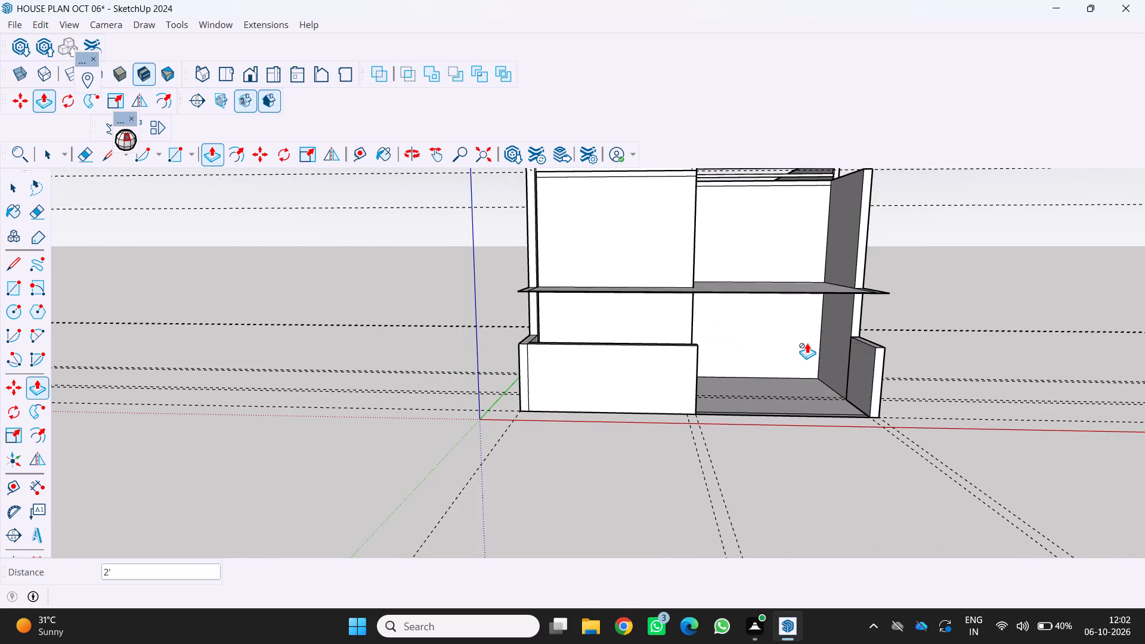
pyautogui.scroll(2, 803, 346)
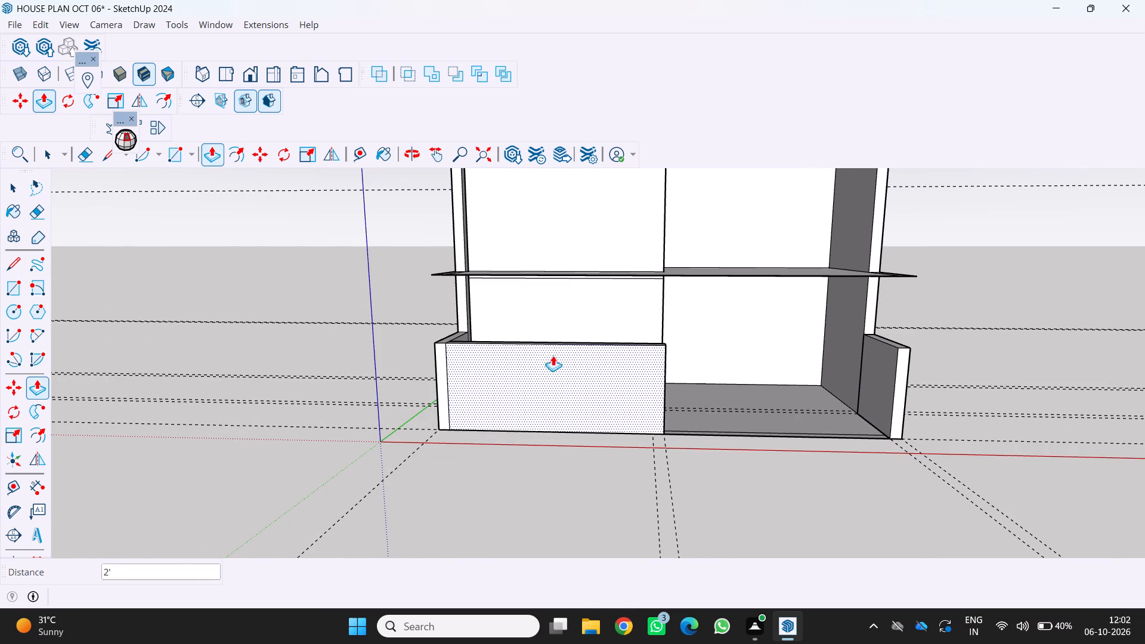
pyautogui.moveTo(526, 357); pyautogui.dragTo(565, 335, button='middle')
pyautogui.middleClick(565, 335)
pyautogui.scroll(1, 367, 366)
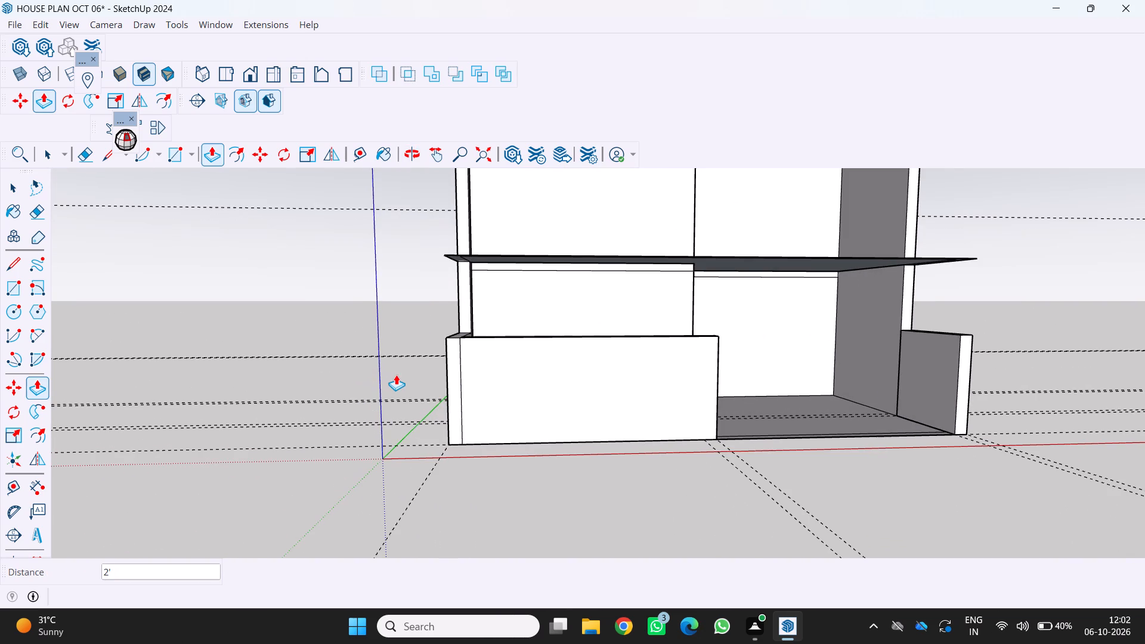
pyautogui.scroll(-4, 393, 374)
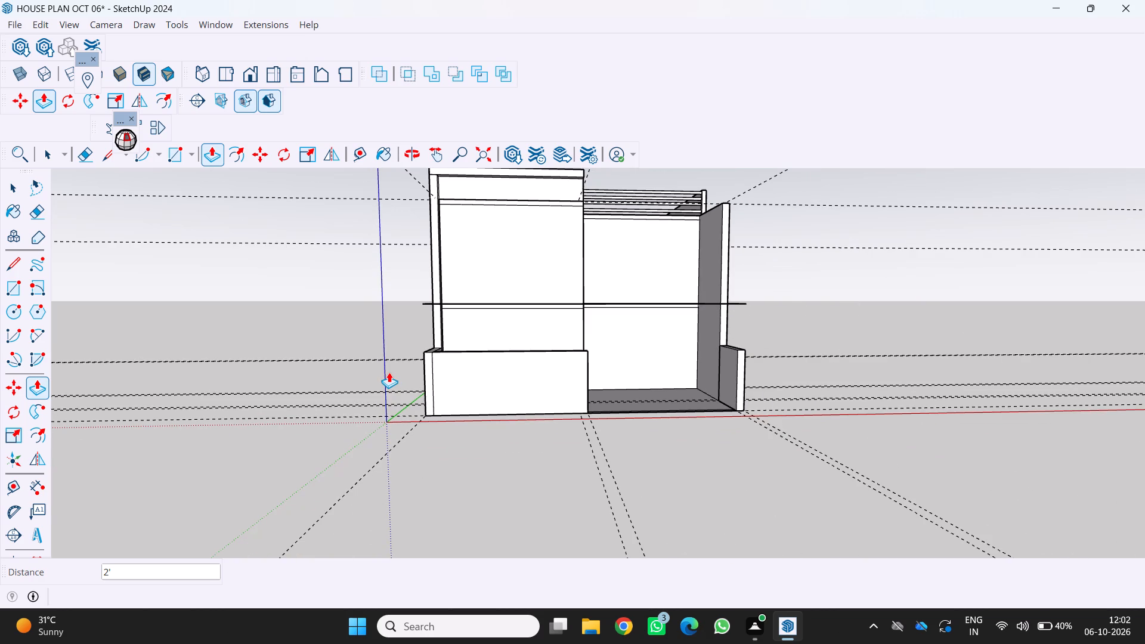
pyautogui.scroll(-4, 372, 354)
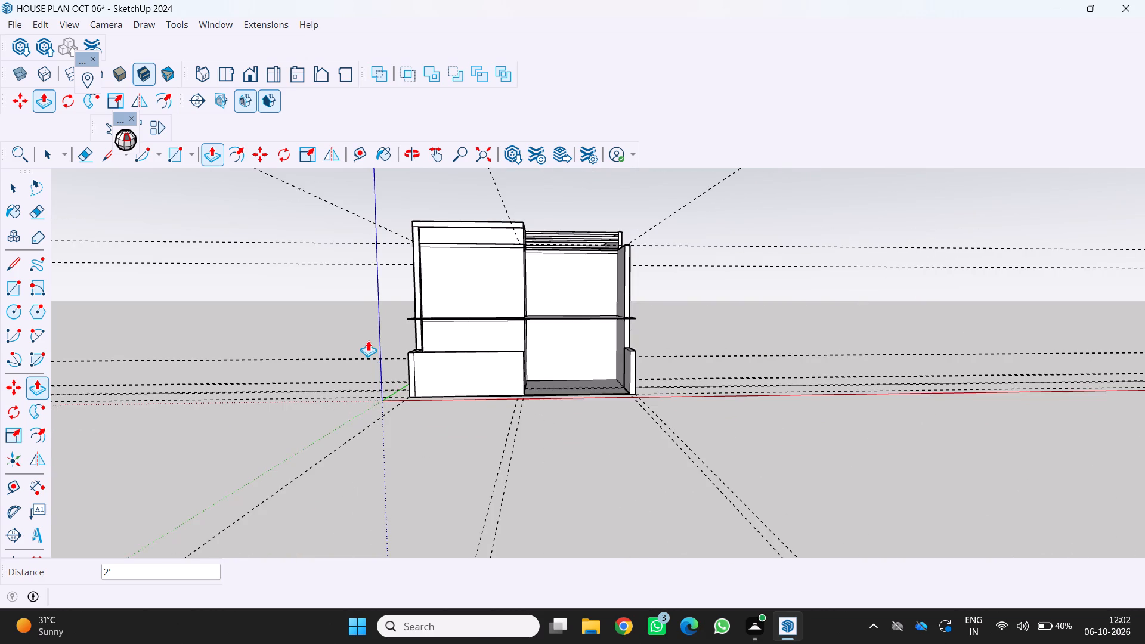
pyautogui.middleClick(368, 340)
pyautogui.moveTo(372, 340); pyautogui.dragTo(358, 459, button='middle')
pyautogui.scroll(5, 500, 425)
pyautogui.scroll(3, 400, 419)
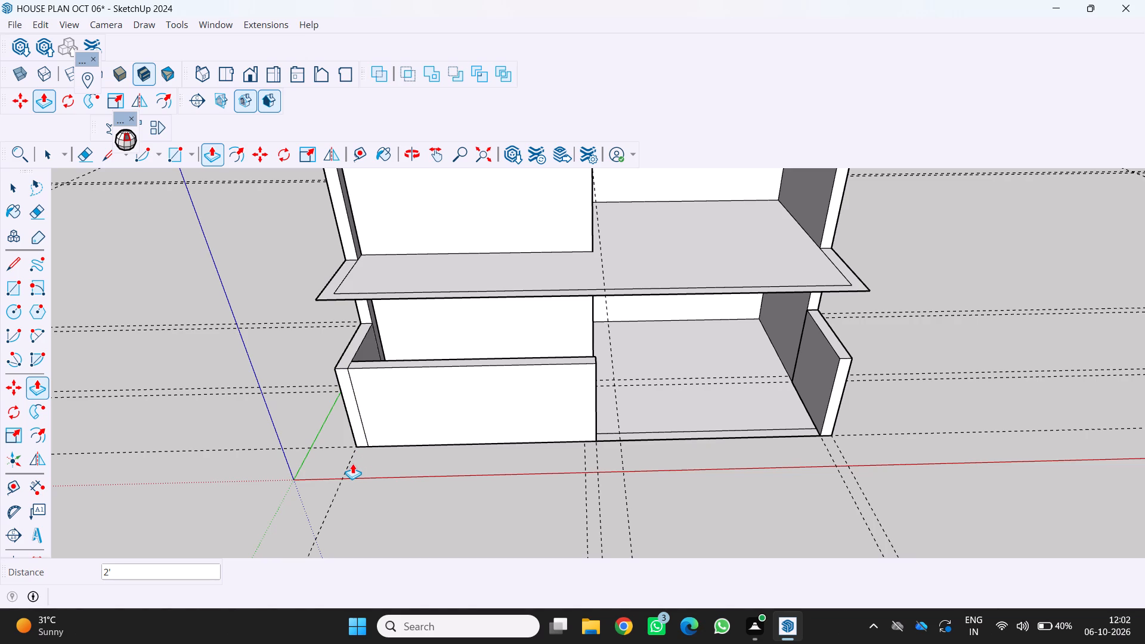
pyautogui.scroll(2, 365, 468)
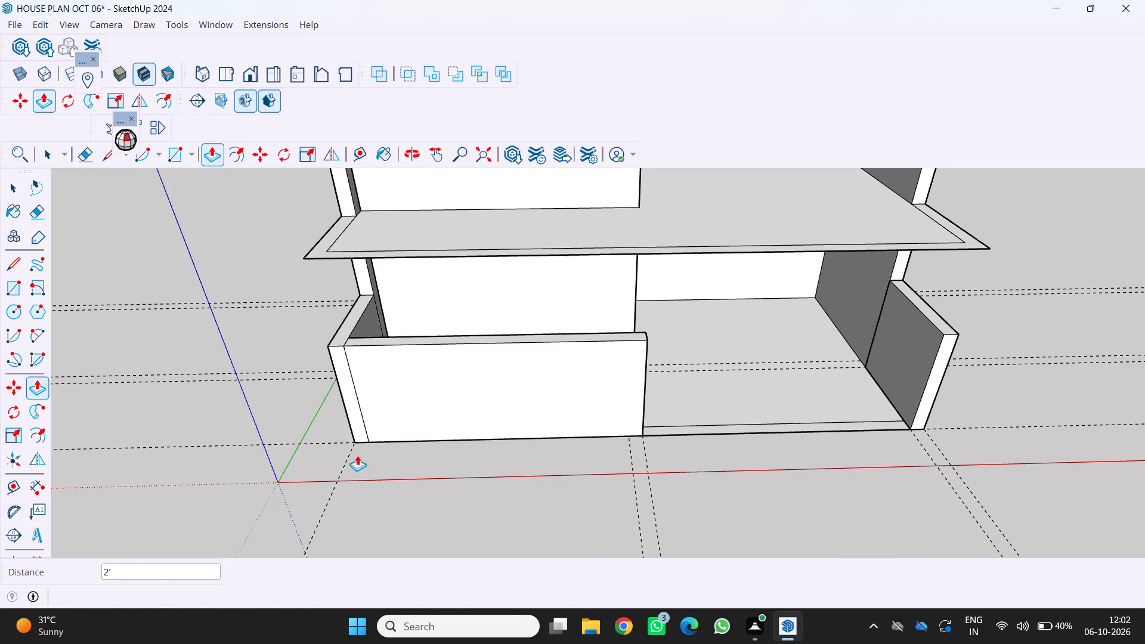
pyautogui.press('Escape')
pyautogui.press('r')
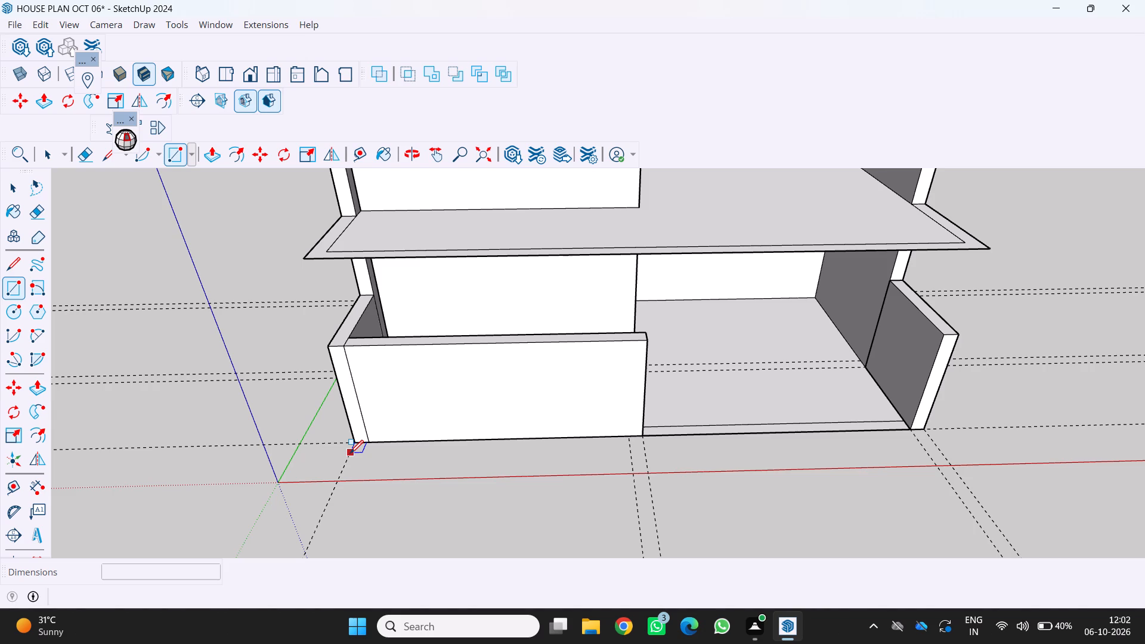
pyautogui.scroll(-4, 379, 460)
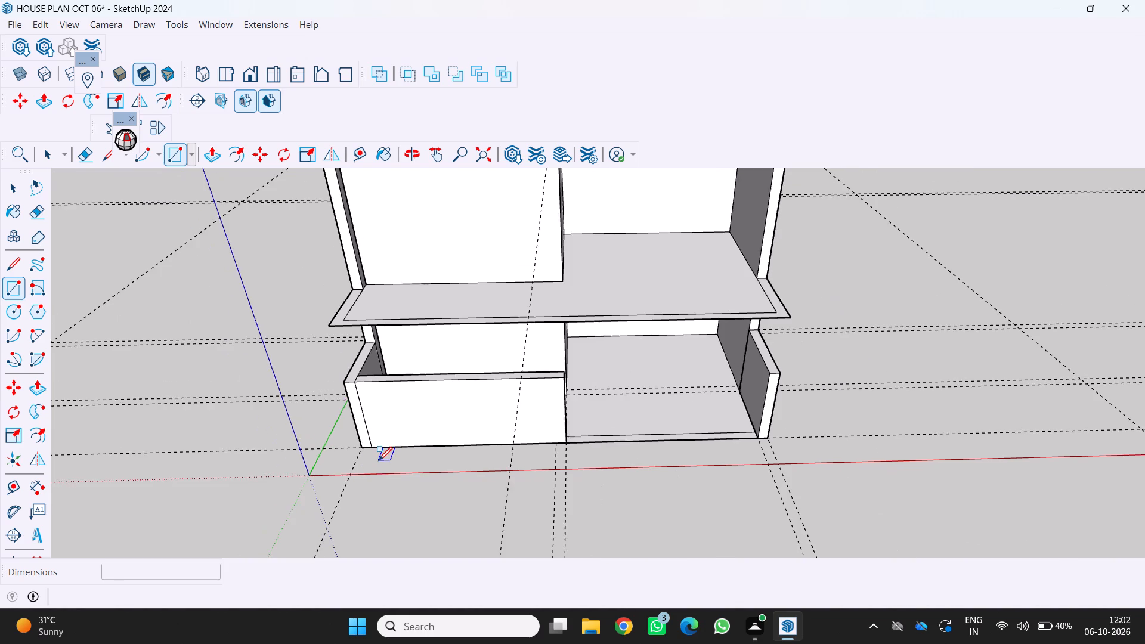
pyautogui.moveTo(379, 460); pyautogui.dragTo(364, 312, button='middle')
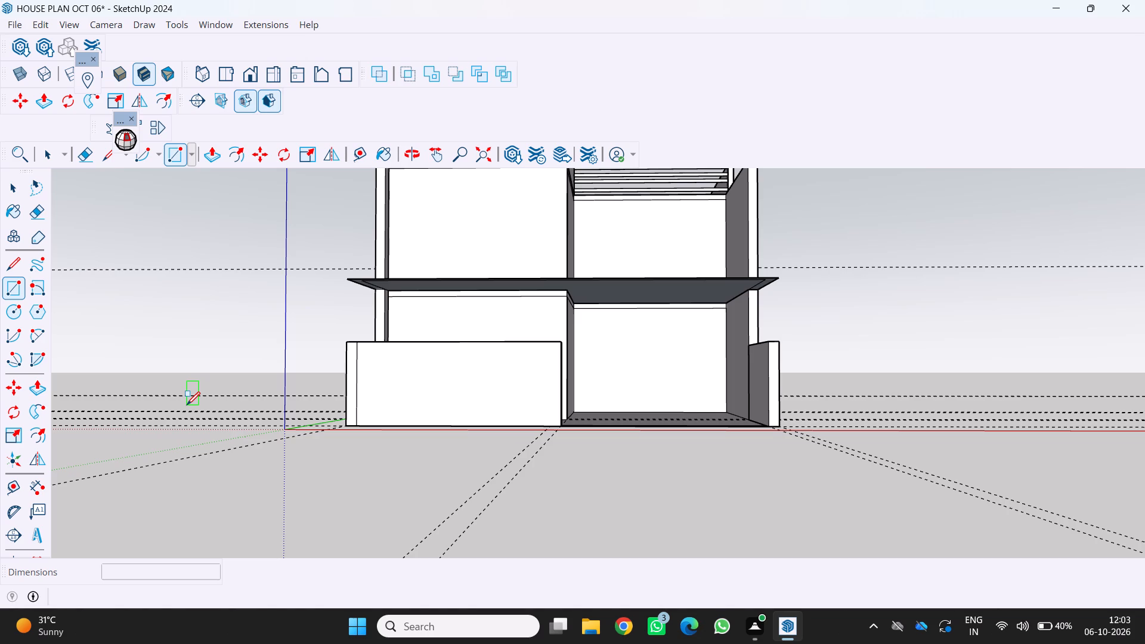
pyautogui.scroll(-4, 394, 339)
pyautogui.moveTo(469, 221); pyautogui.dragTo(503, 290, button='middle')
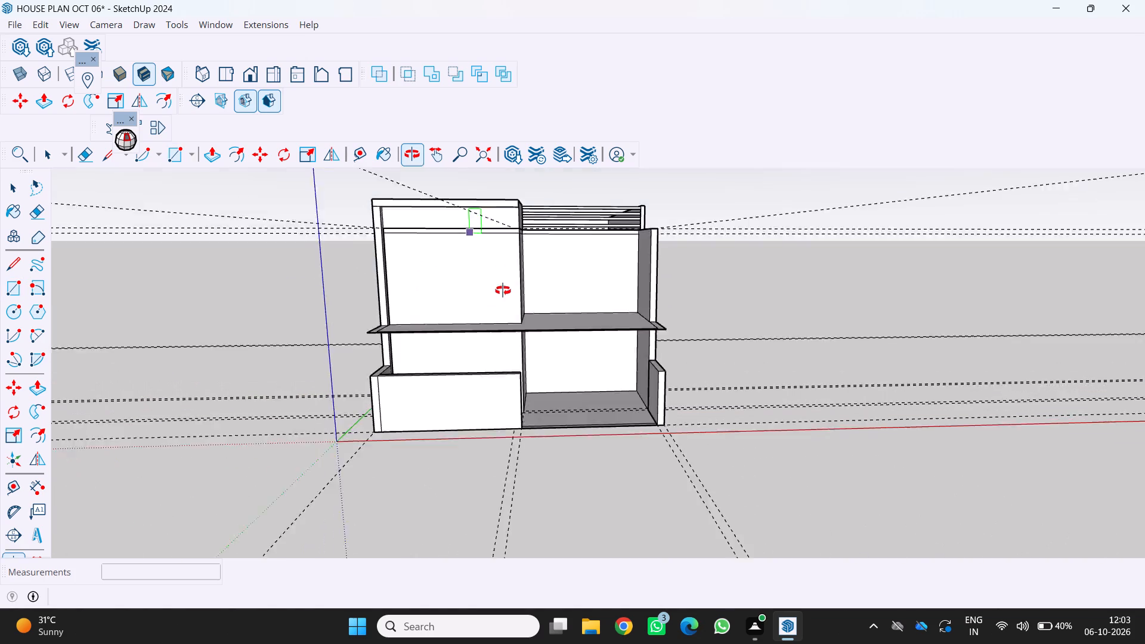
# Examine the front of the two-storey house, its boundary walls and the open gap in the front wall from several angles.
pyautogui.moveTo(503, 290); pyautogui.dragTo(486, 318, button='middle')
pyautogui.scroll(5, 534, 248)
pyautogui.moveTo(531, 255); pyautogui.dragTo(552, 296, button='middle')
pyautogui.scroll(-5, 552, 297)
pyautogui.moveTo(538, 309); pyautogui.dragTo(527, 311, button='middle')
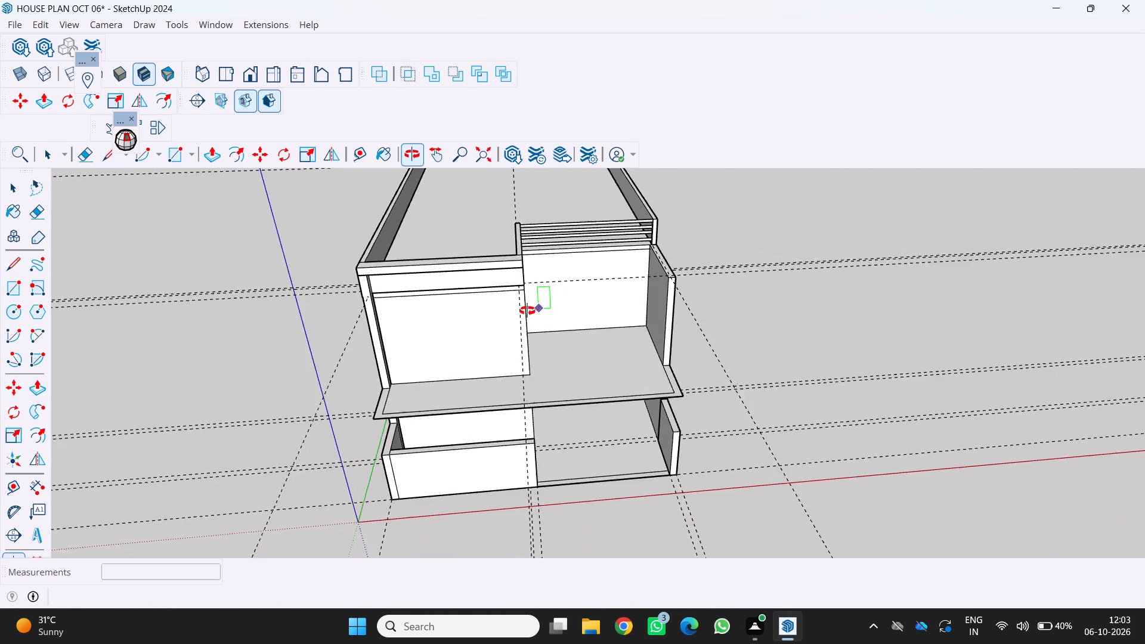
pyautogui.moveTo(527, 311); pyautogui.dragTo(491, 255, button='middle')
pyautogui.scroll(3, 410, 276)
pyautogui.moveTo(380, 283); pyautogui.dragTo(393, 244, button='middle')
pyautogui.middleClick(393, 244)
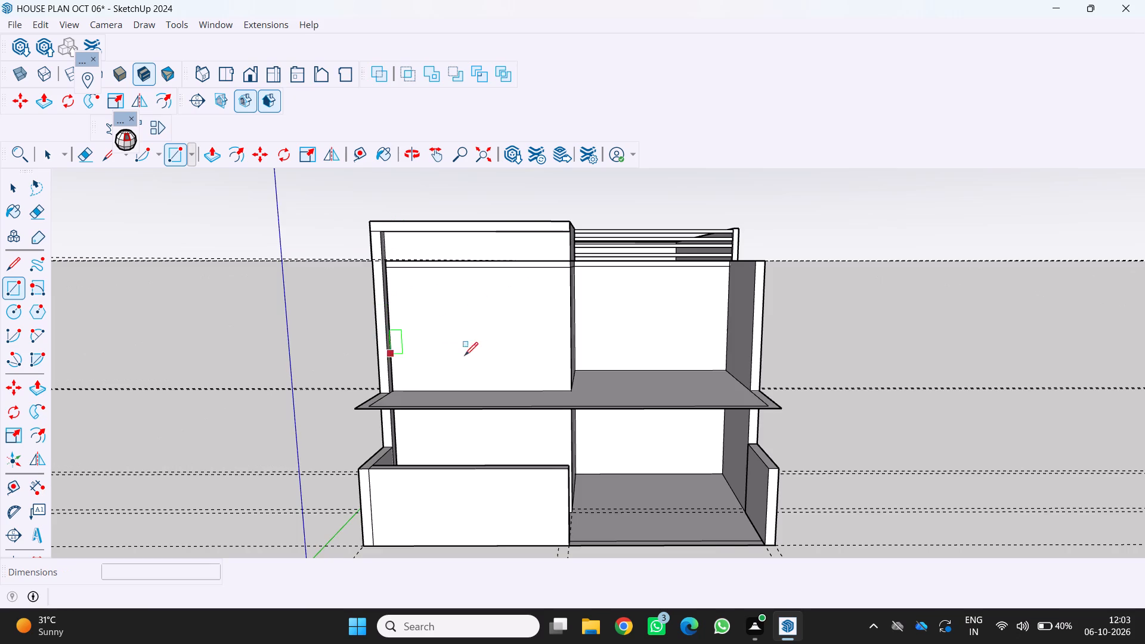
pyautogui.scroll(-2, 492, 354)
pyautogui.moveTo(502, 355); pyautogui.dragTo(515, 311, button='middle')
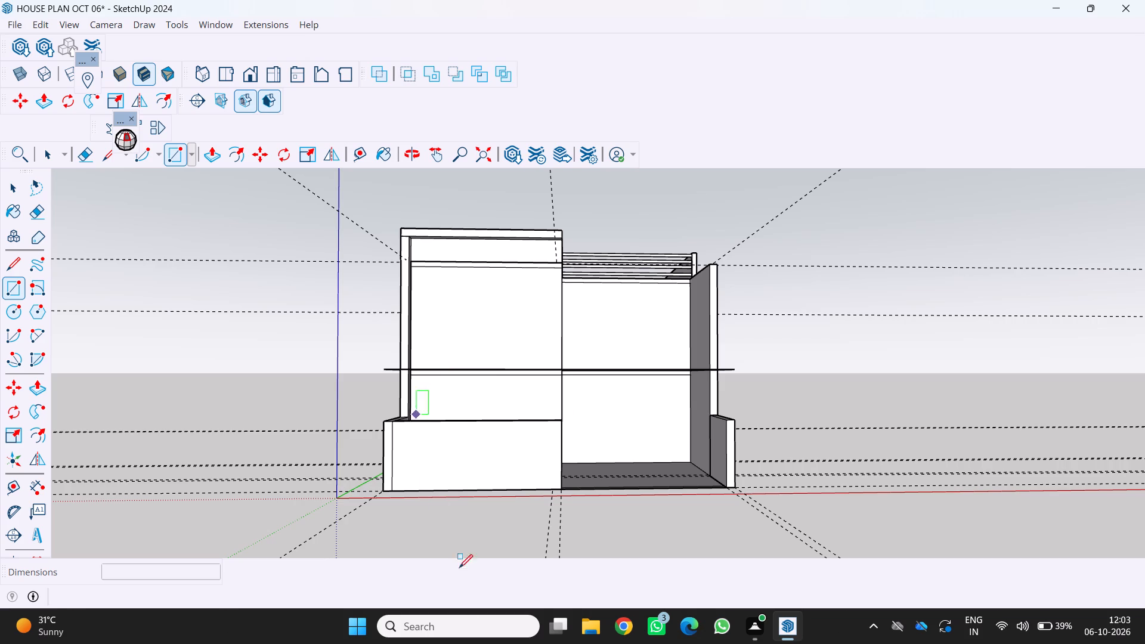
pyautogui.scroll(-5, 469, 551)
pyautogui.moveTo(571, 505); pyautogui.dragTo(505, 626, button='middle')
pyautogui.scroll(4, 509, 590)
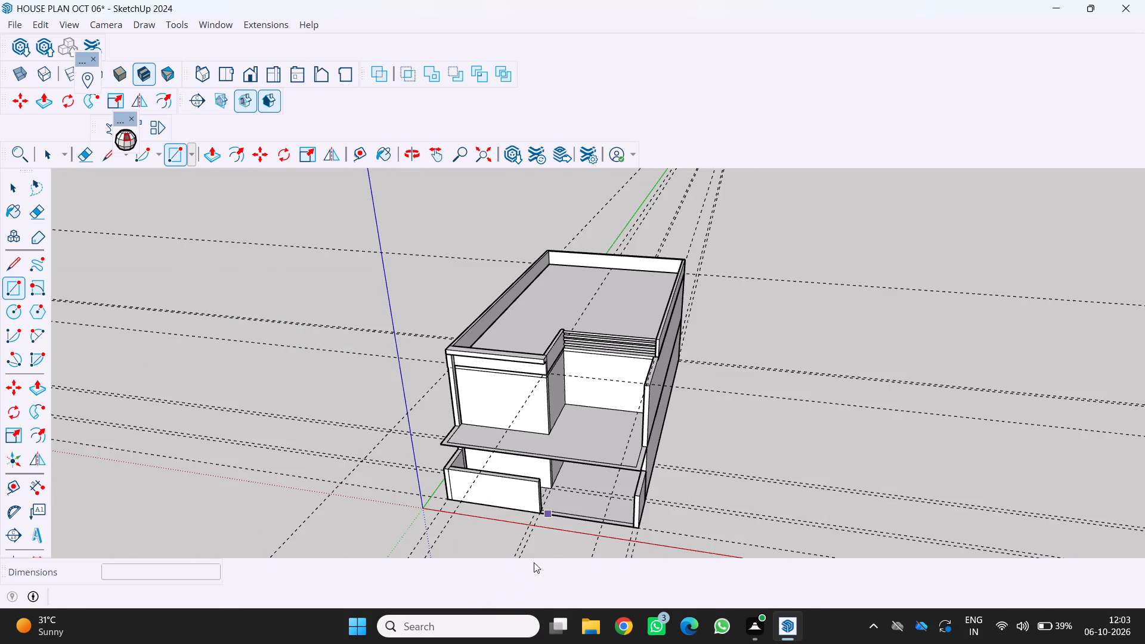
pyautogui.scroll(1, 574, 495)
pyautogui.moveTo(574, 497); pyautogui.dragTo(638, 407, button='middle')
pyautogui.scroll(4, 569, 513)
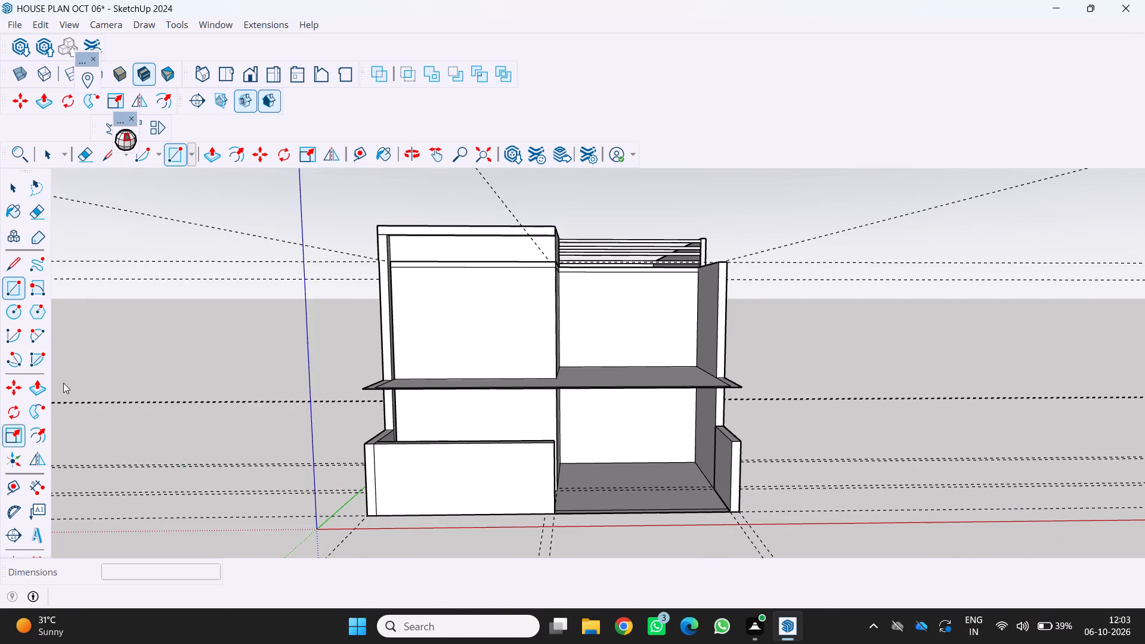
# Search 3D Warehouse for GATE models.
pyautogui.click(217, 26)
pyautogui.click(231, 143)
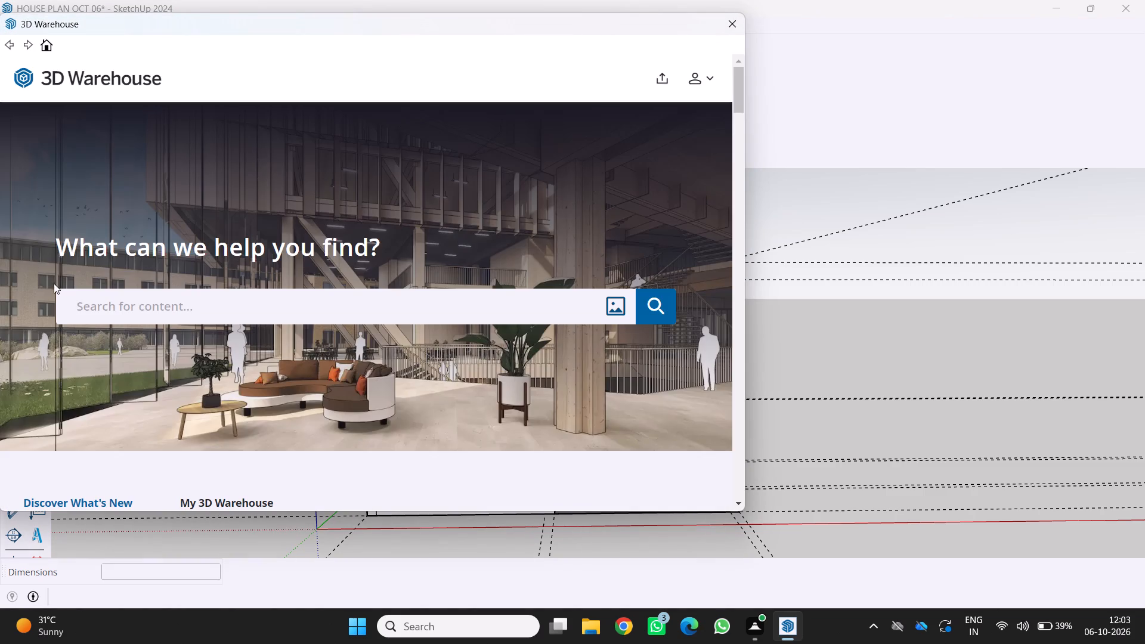
pyautogui.click(109, 317)
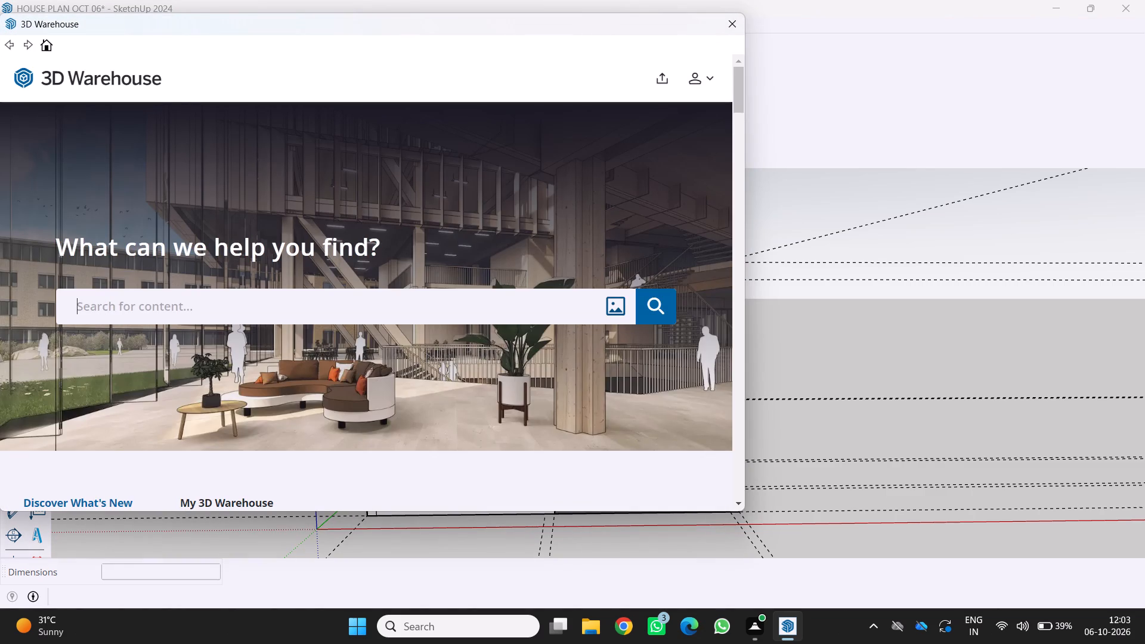
pyautogui.write('GSATE')
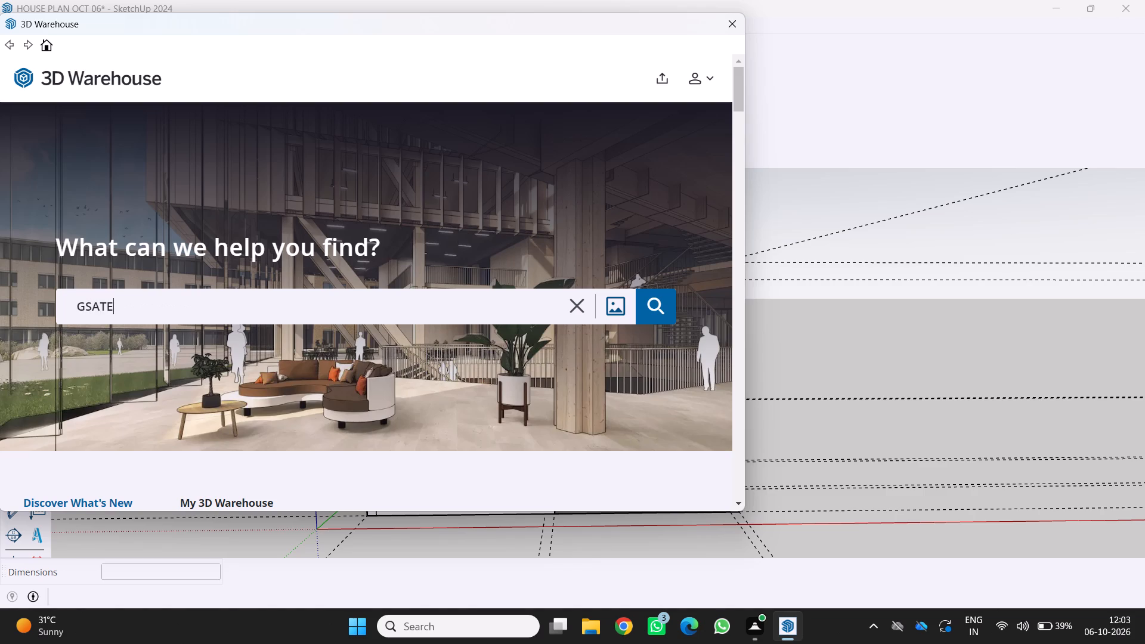
pyautogui.press('BackSpace')
pyautogui.press('BackSpace')
pyautogui.press('BackSpace')
pyautogui.press('BackSpace')
pyautogui.write('ATE')
pyautogui.press('Return')
# Browse through the gate models in the search results for a design that suits the front boundary opening.
pyautogui.scroll(2, 109, 317)
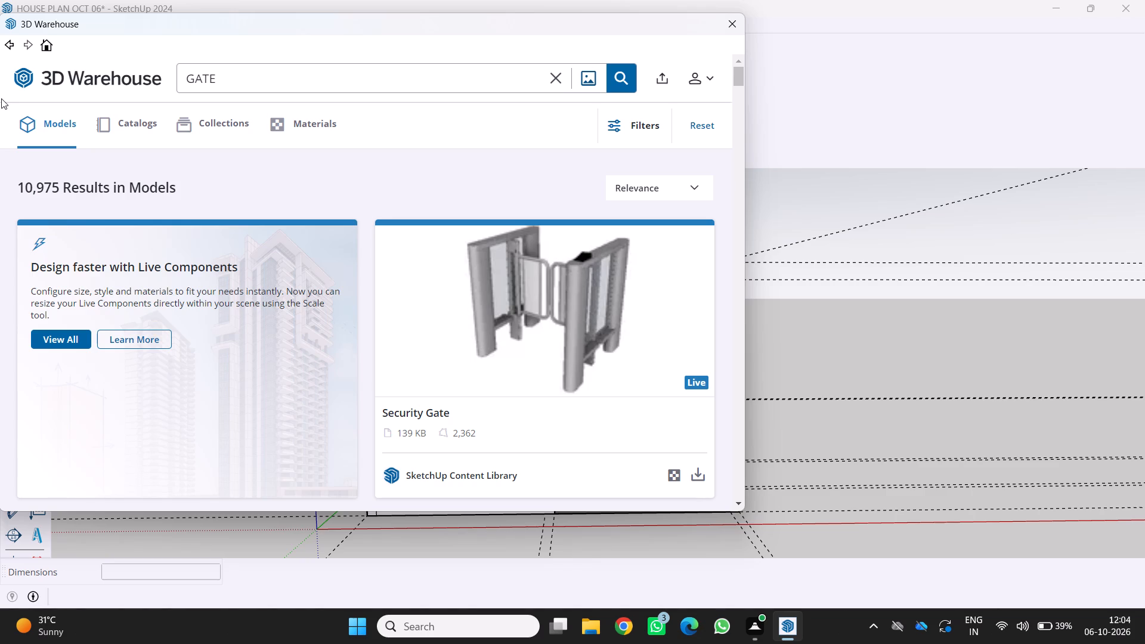
pyautogui.scroll(-4, 372, 312)
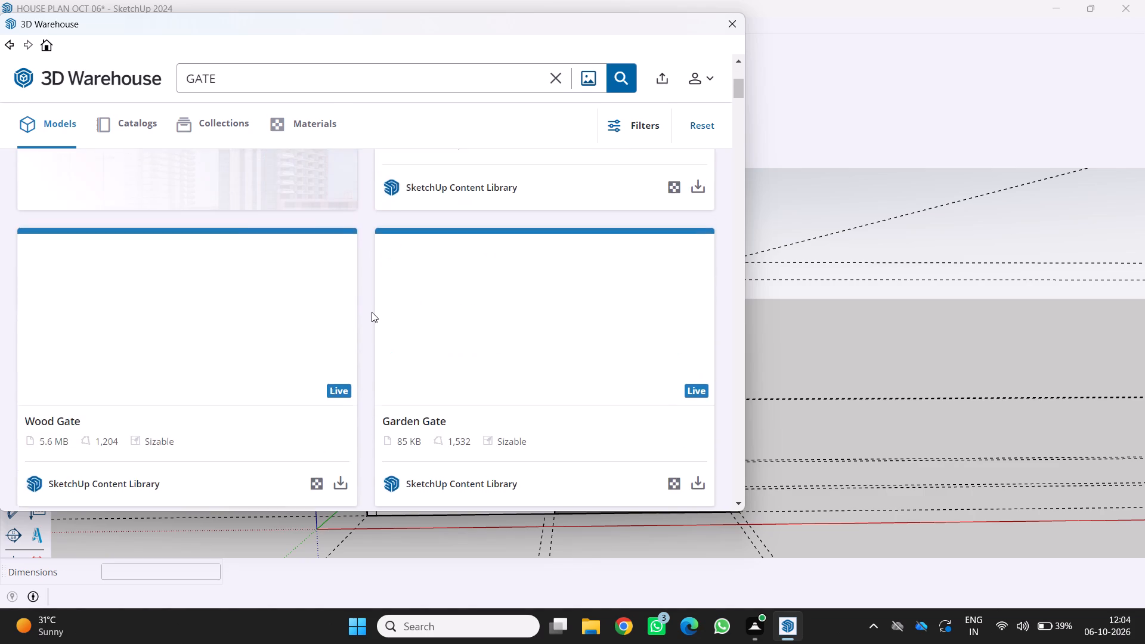
pyautogui.scroll(-5, 372, 312)
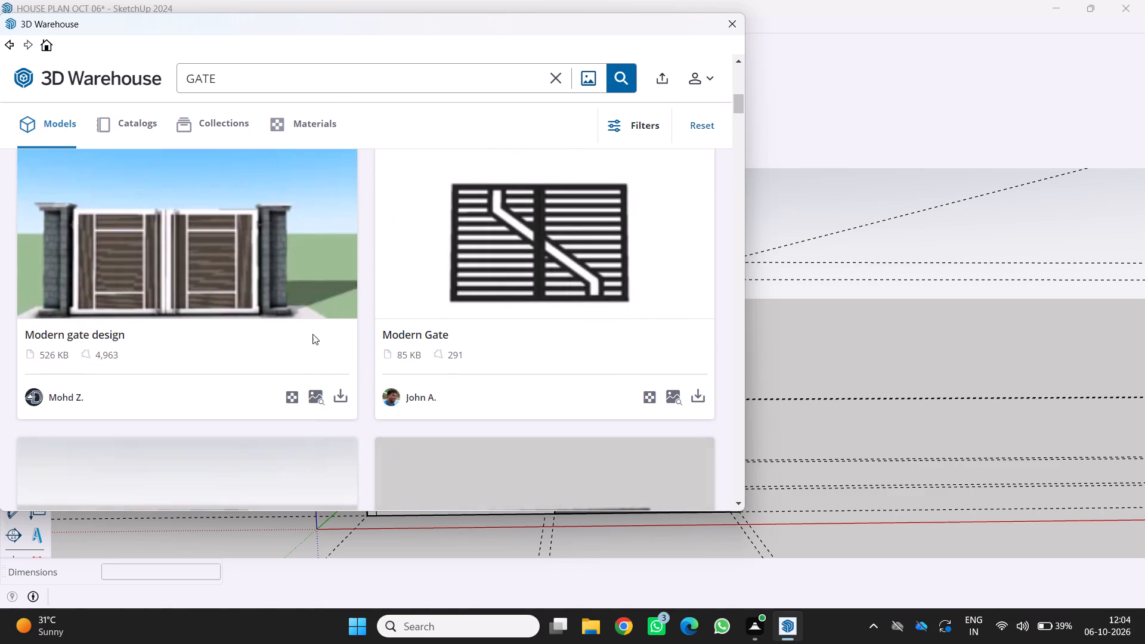
pyautogui.scroll(-7, 281, 320)
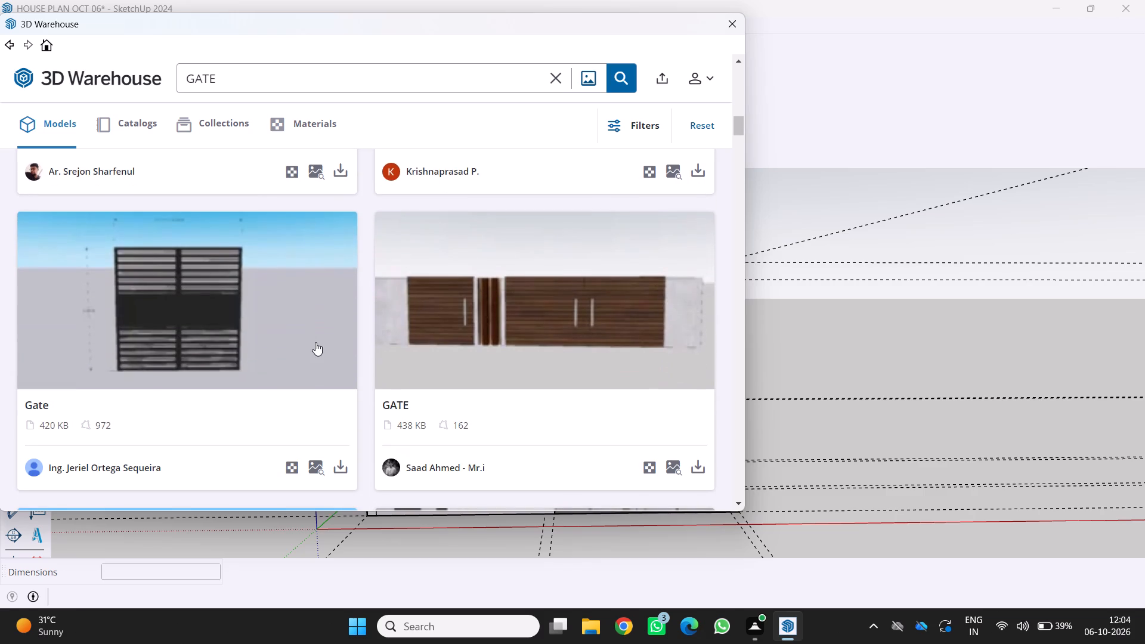
pyautogui.scroll(-1, 315, 342)
pyautogui.scroll(-3, 391, 337)
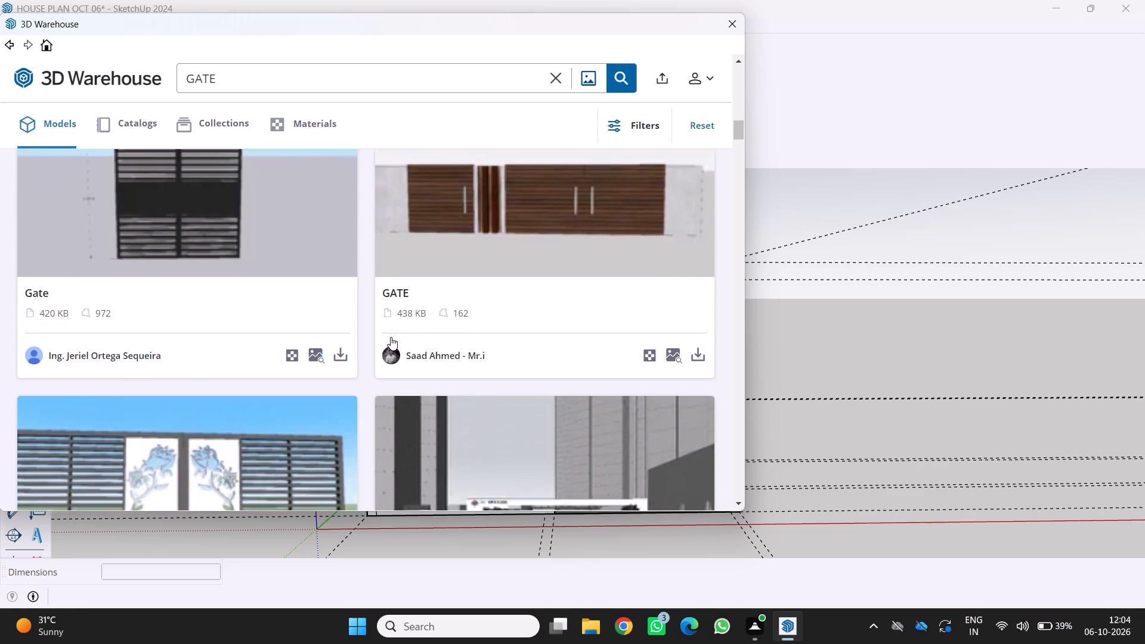
pyautogui.scroll(-7, 379, 335)
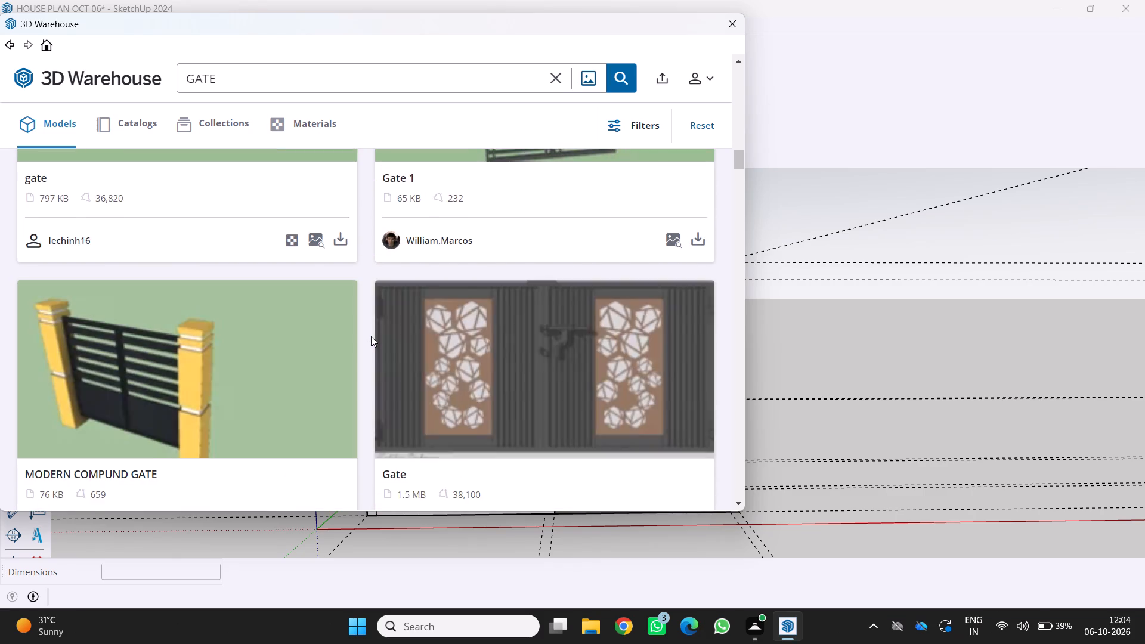
pyautogui.scroll(-7, 371, 336)
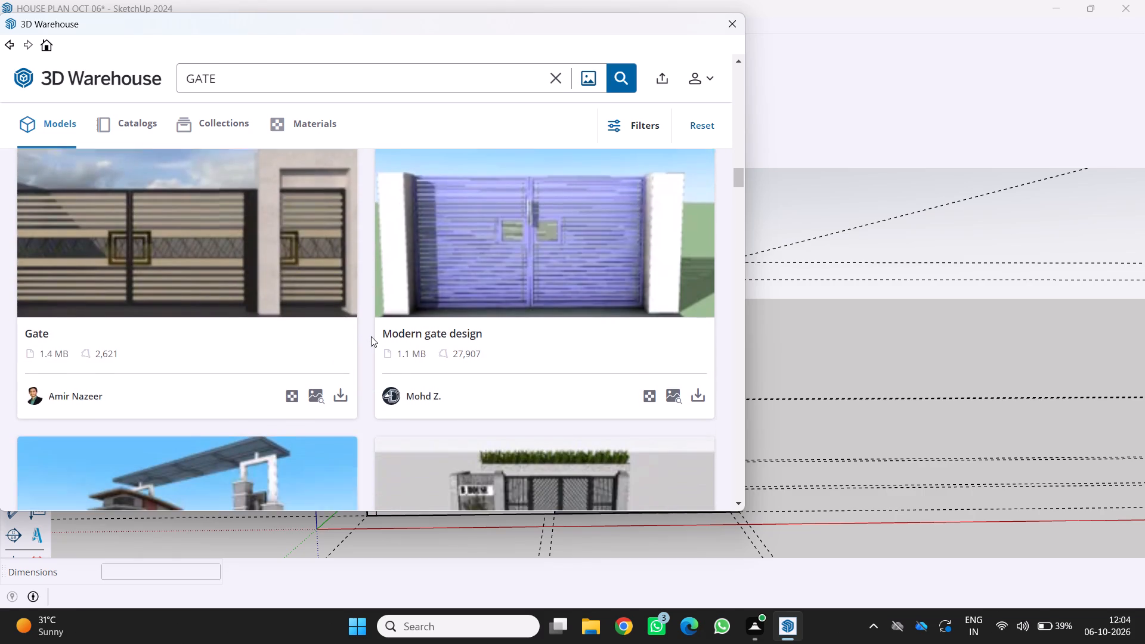
pyautogui.scroll(-4, 371, 336)
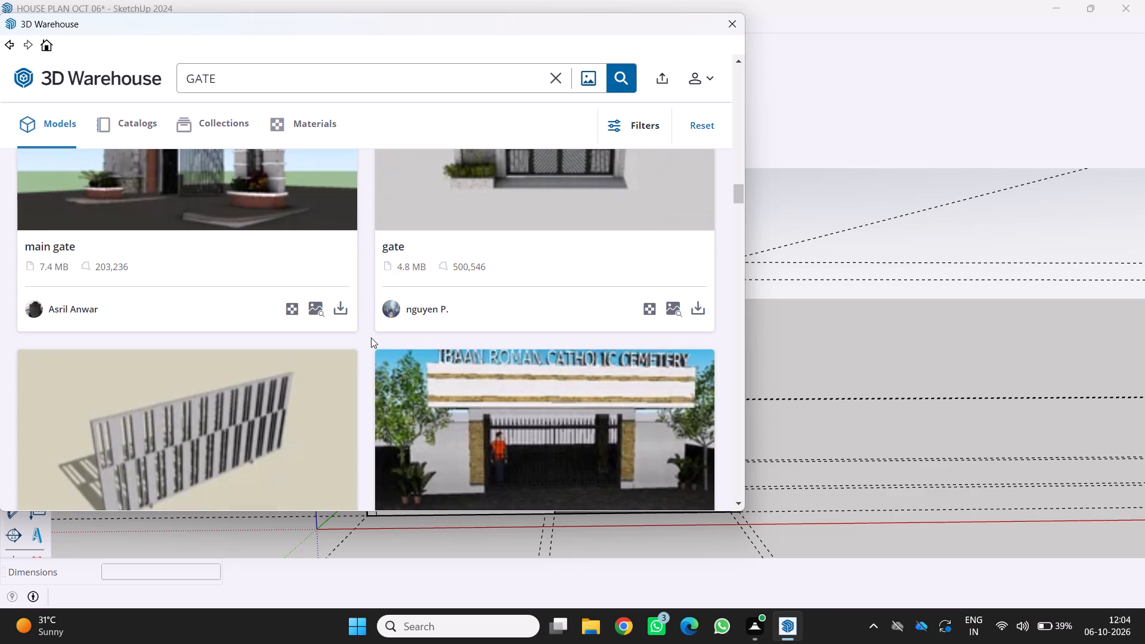
pyautogui.scroll(-7, 371, 338)
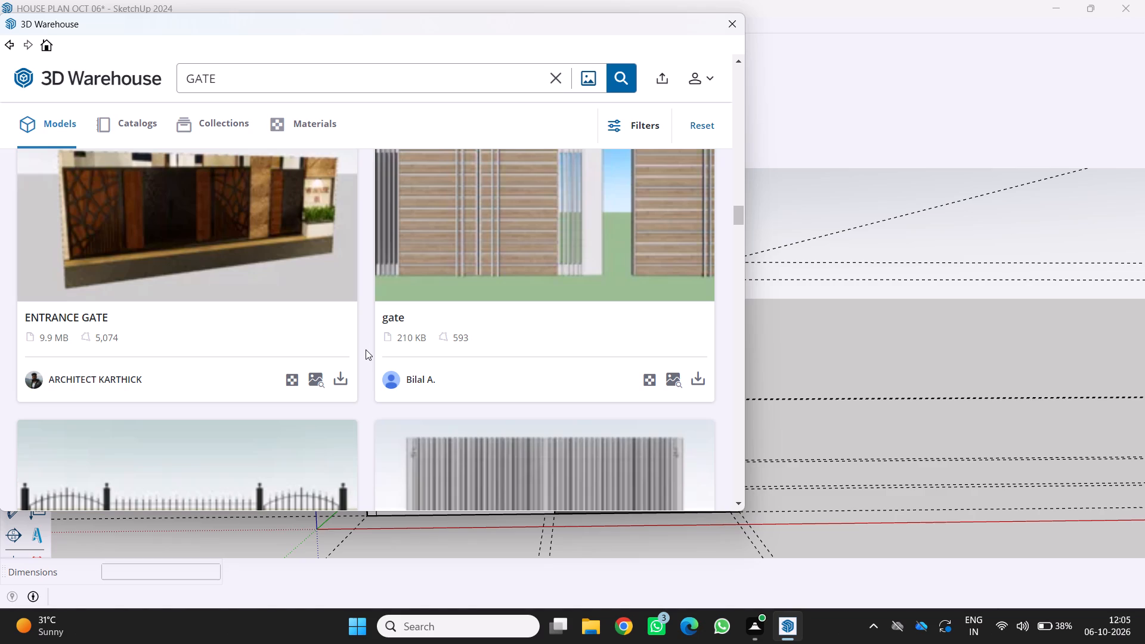
pyautogui.scroll(-5, 489, 382)
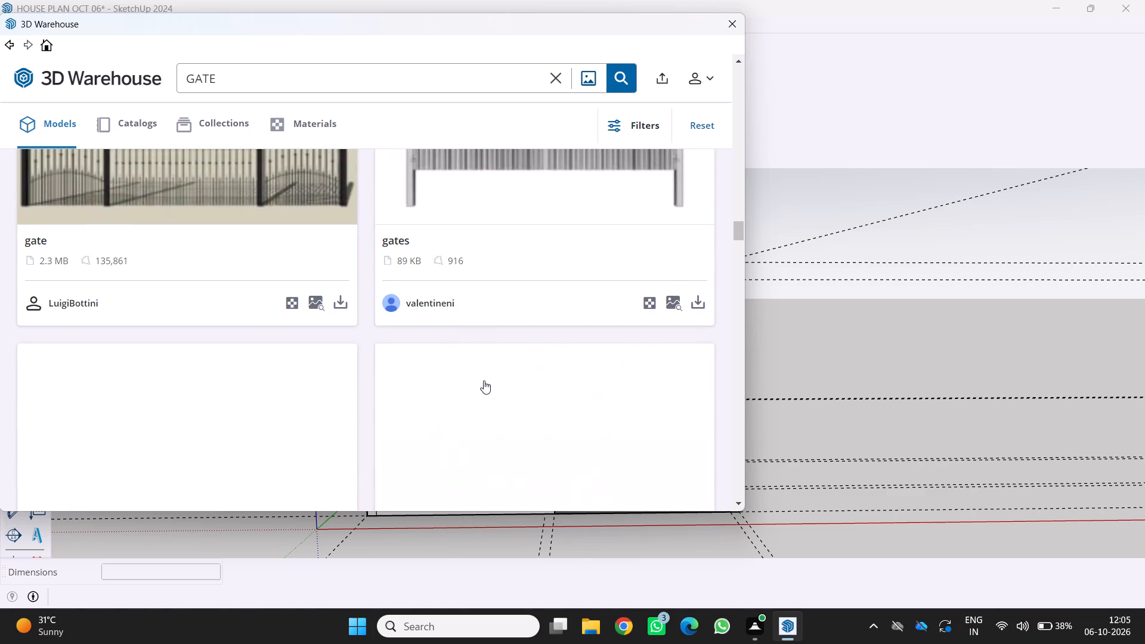
pyautogui.scroll(-10, 416, 355)
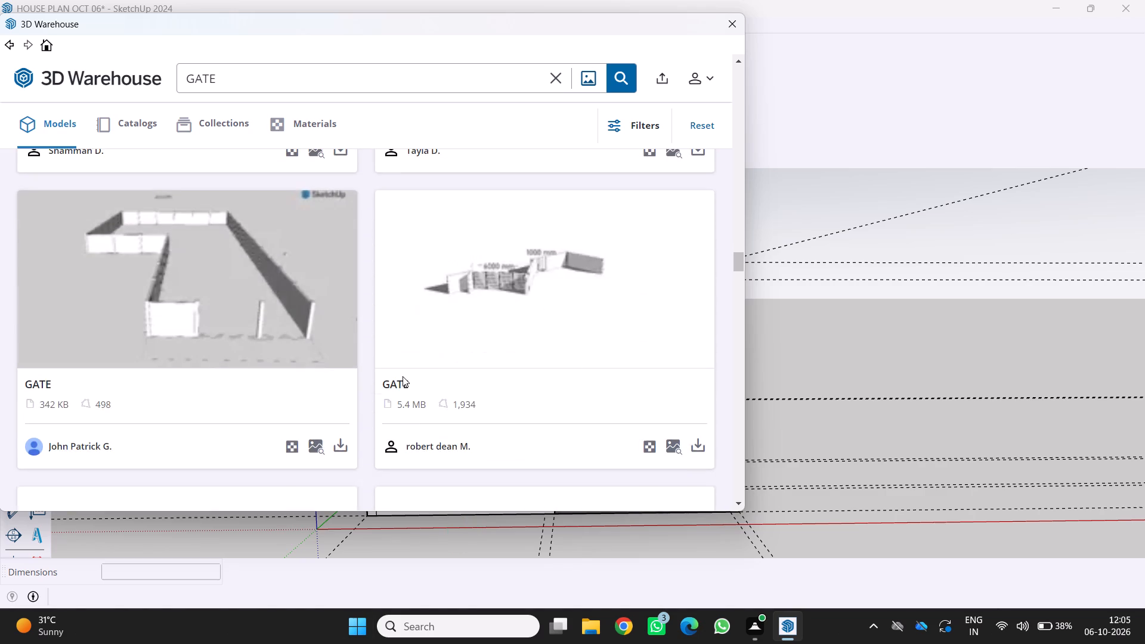
pyautogui.scroll(-9, 403, 377)
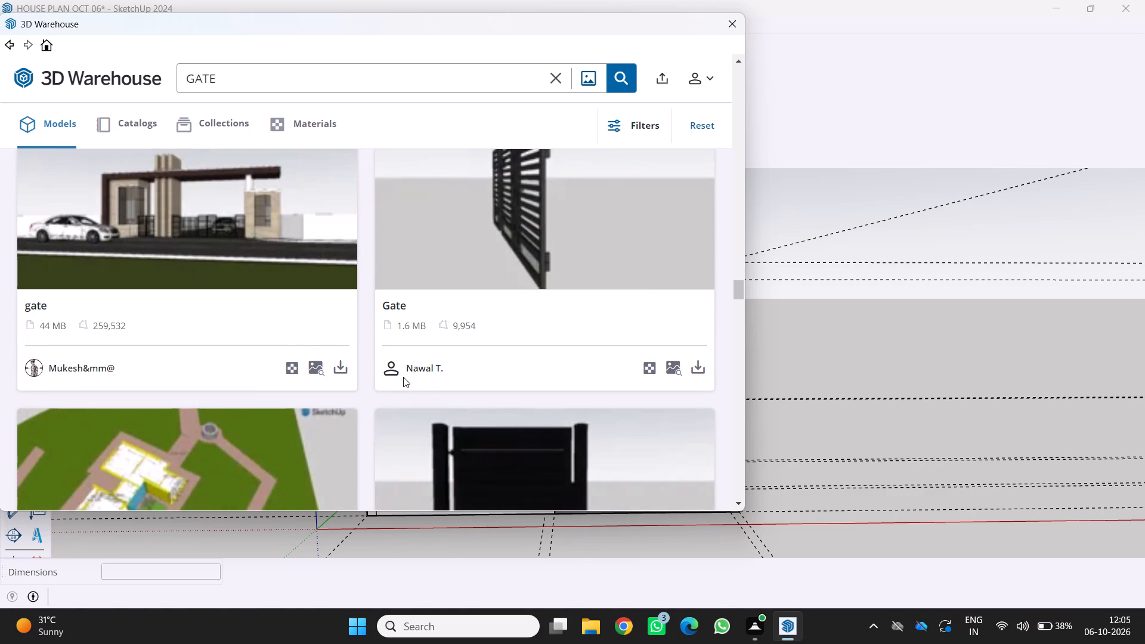
pyautogui.scroll(-10, 403, 377)
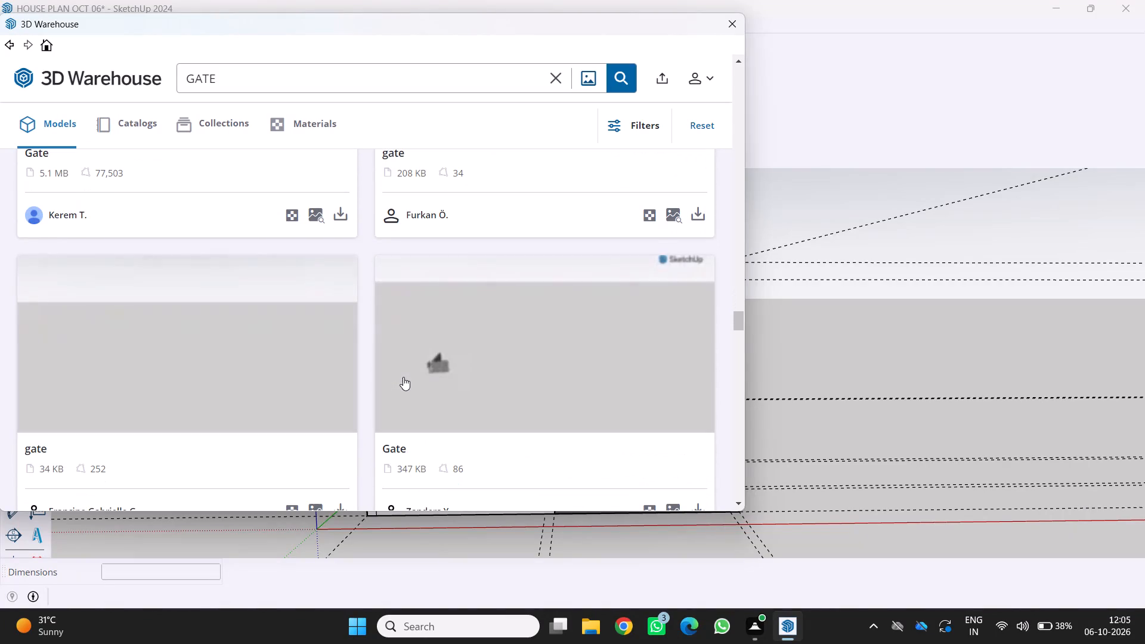
pyautogui.scroll(-13, 408, 377)
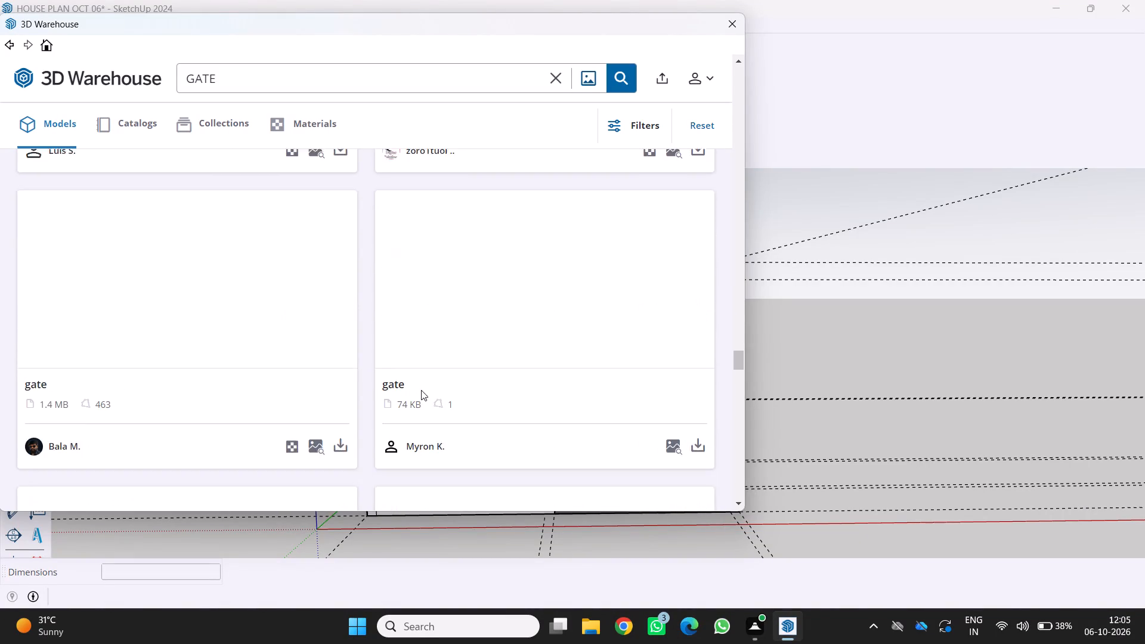
pyautogui.scroll(-5, 420, 394)
pyautogui.scroll(7, 418, 397)
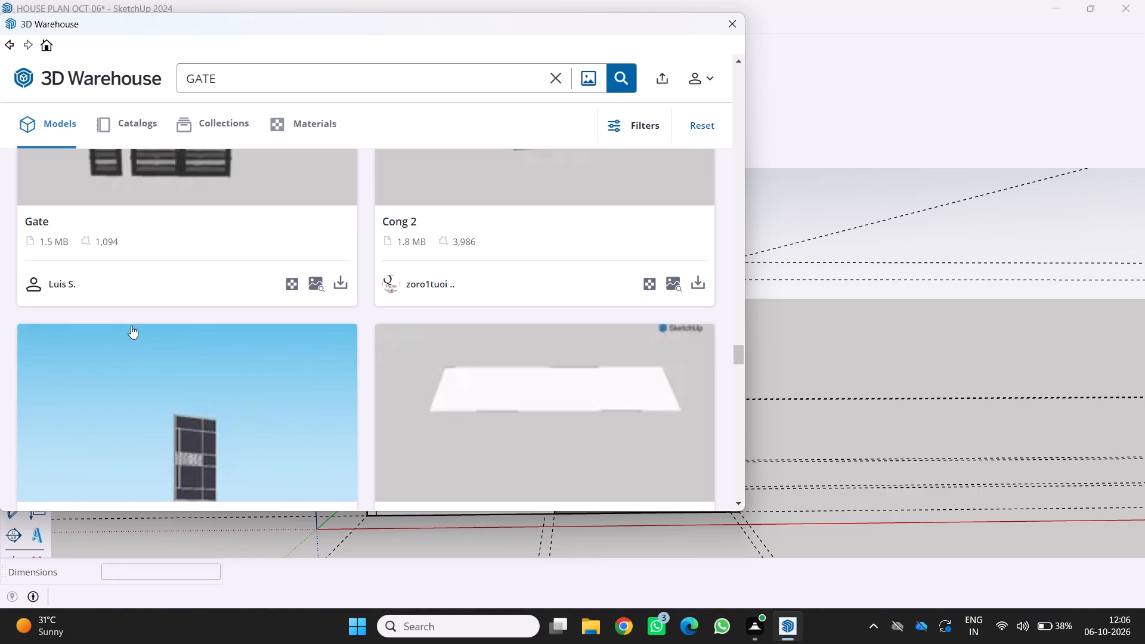
pyautogui.scroll(-13, 131, 326)
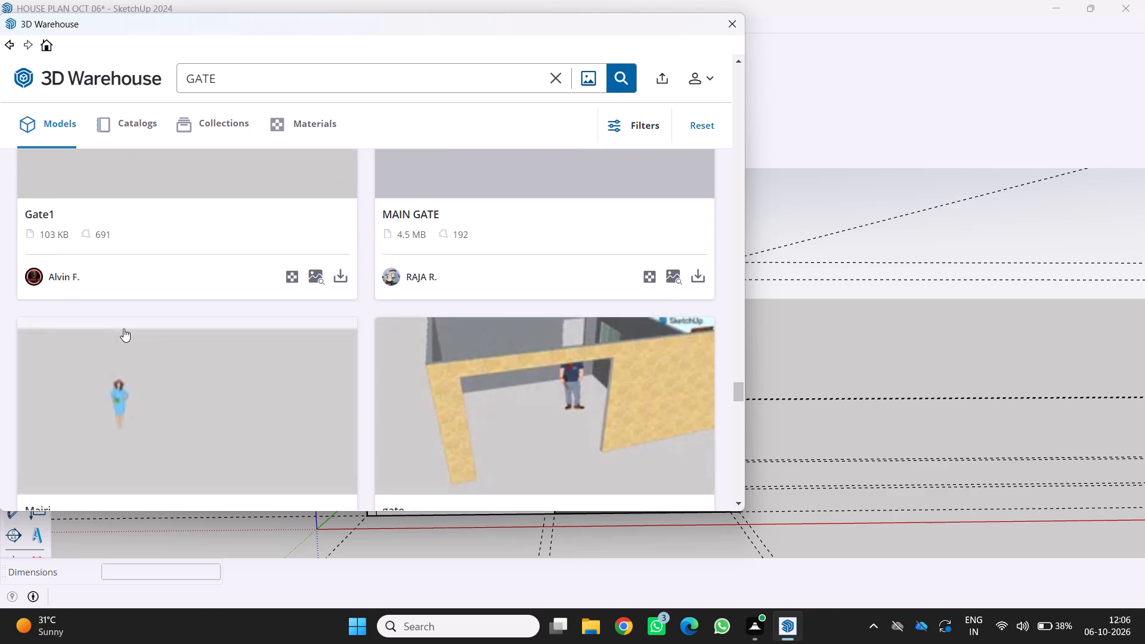
pyautogui.scroll(-12, 123, 329)
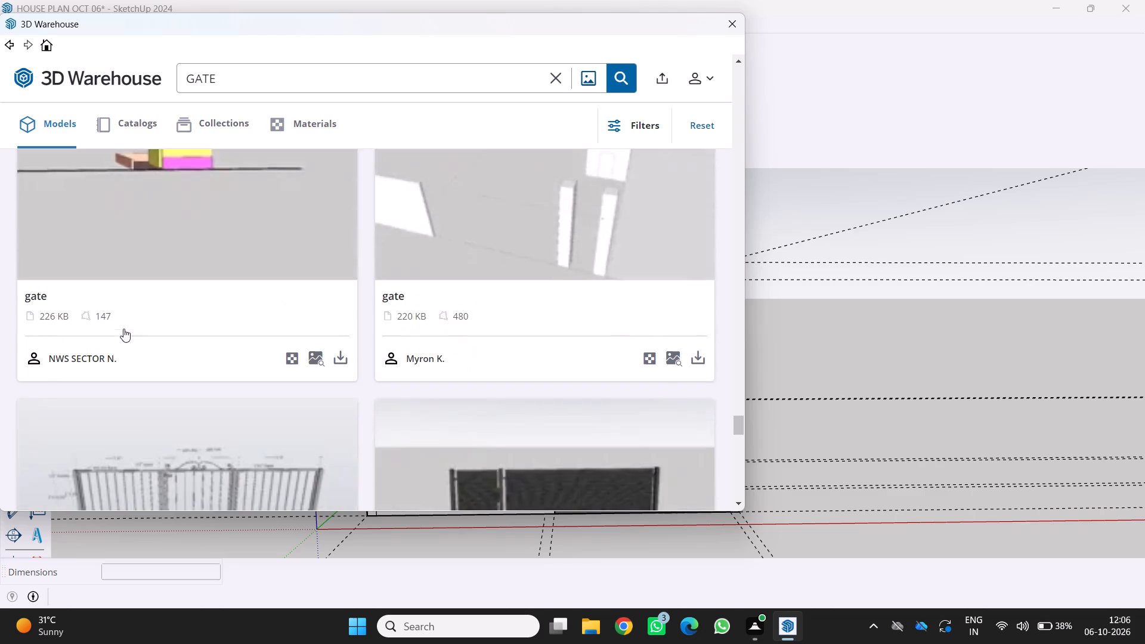
pyautogui.scroll(-5, 123, 329)
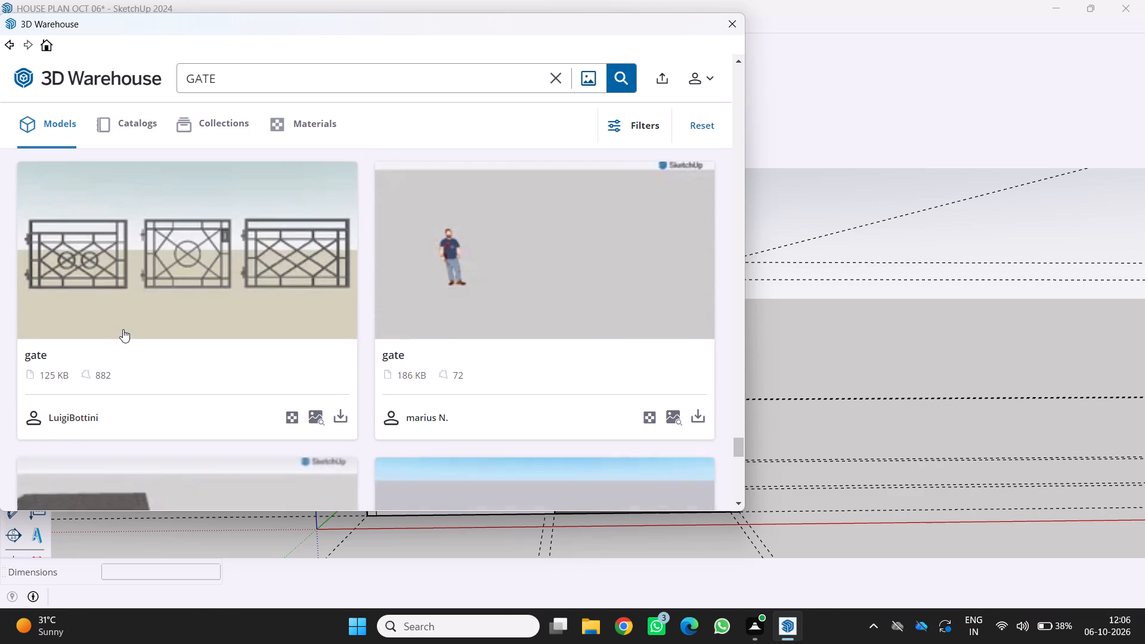
pyautogui.scroll(-6, 123, 329)
# Look back through the gate search results for a double gate design suited to the front boundary opening.
pyautogui.scroll(11, 120, 317)
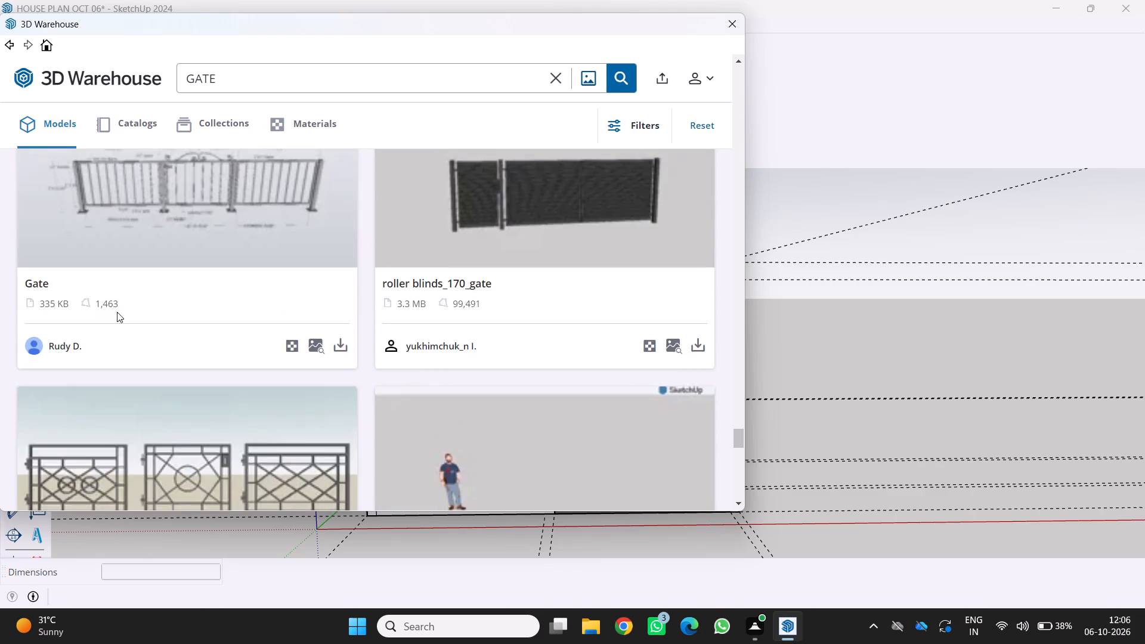
pyautogui.scroll(7, 117, 312)
pyautogui.scroll(15, 113, 299)
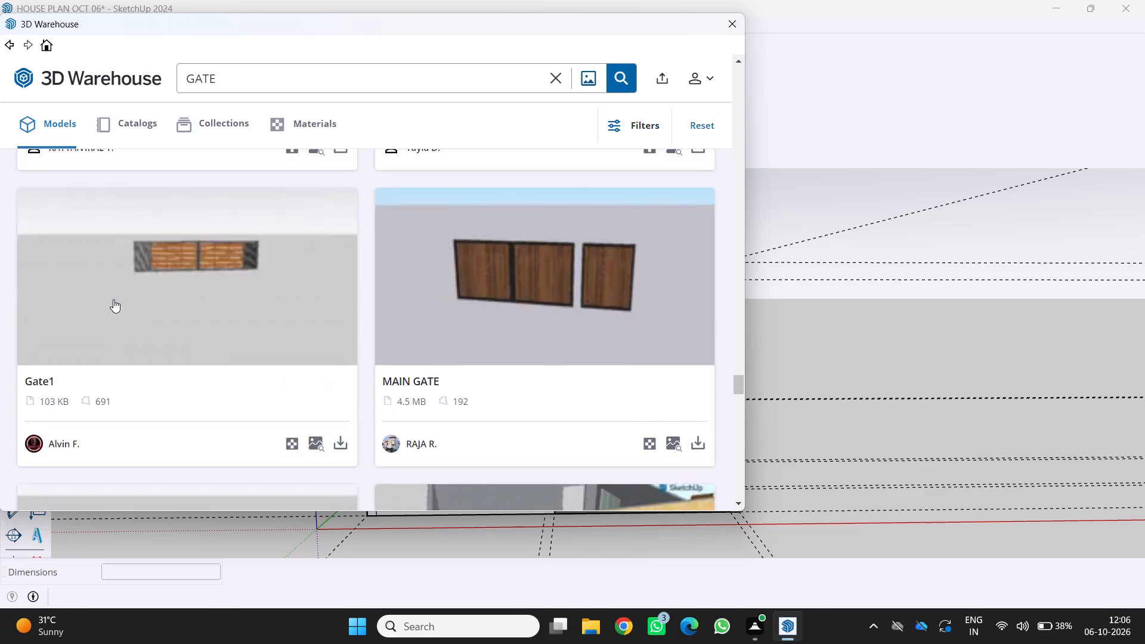
pyautogui.scroll(20, 113, 299)
pyautogui.scroll(9, 113, 299)
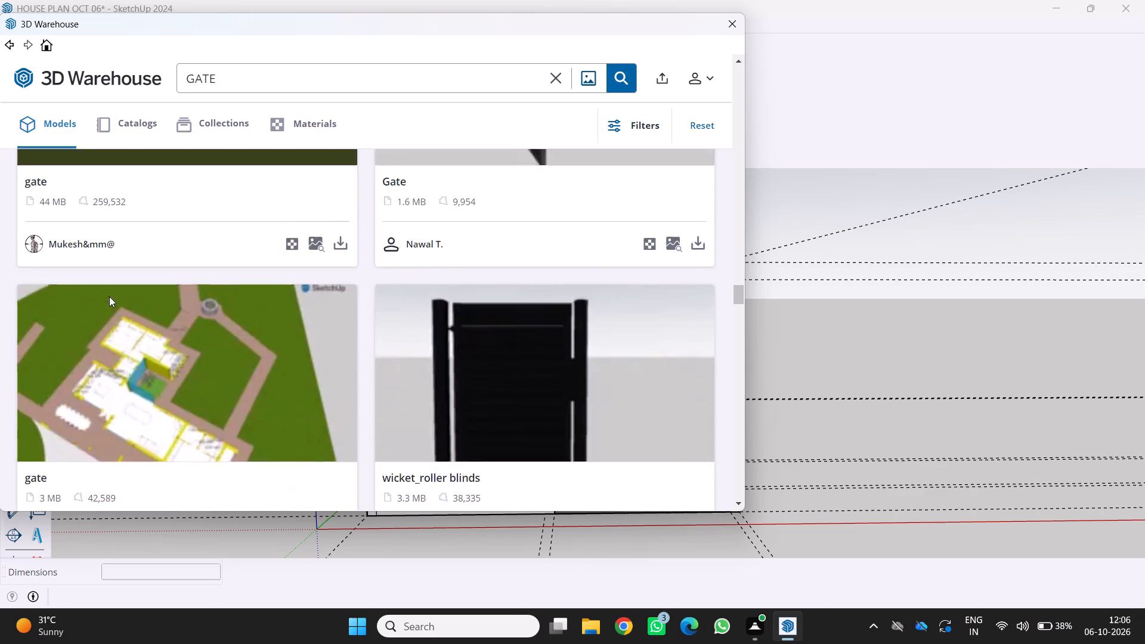
pyautogui.scroll(19, 109, 296)
pyautogui.scroll(6, 108, 296)
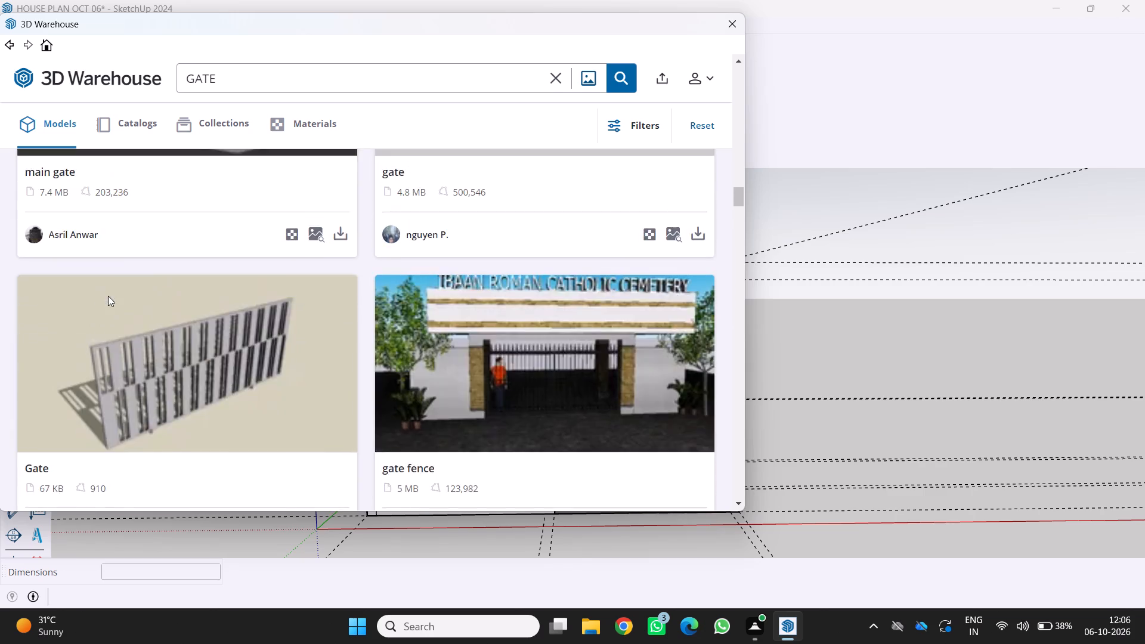
pyautogui.scroll(18, 108, 296)
pyautogui.scroll(7, 108, 296)
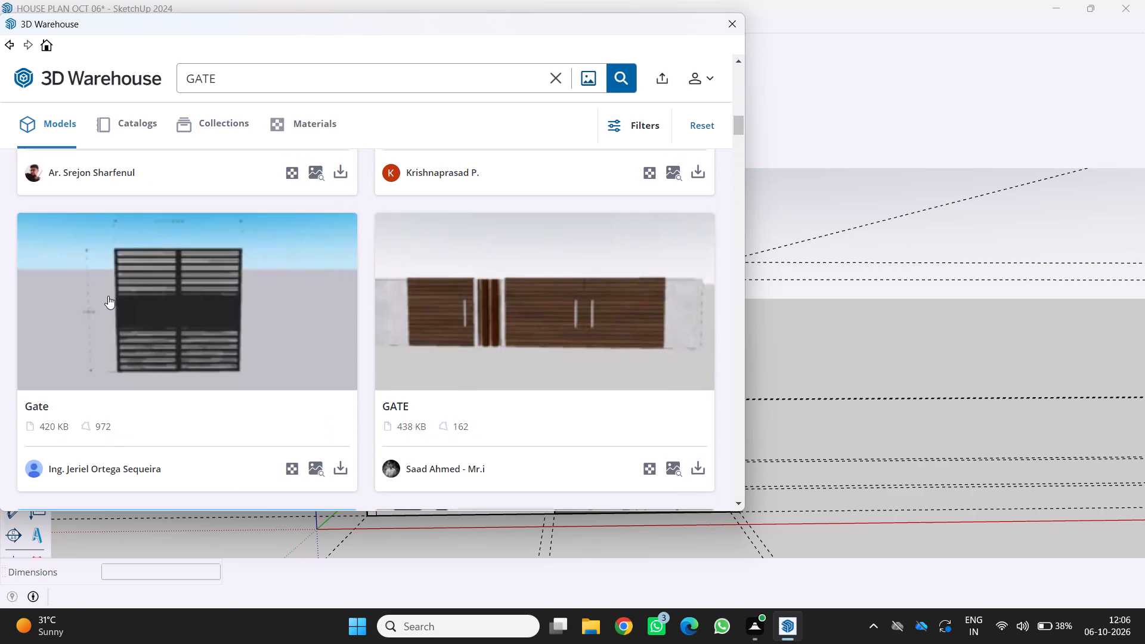
pyautogui.scroll(17, 108, 296)
pyautogui.scroll(-4, 108, 296)
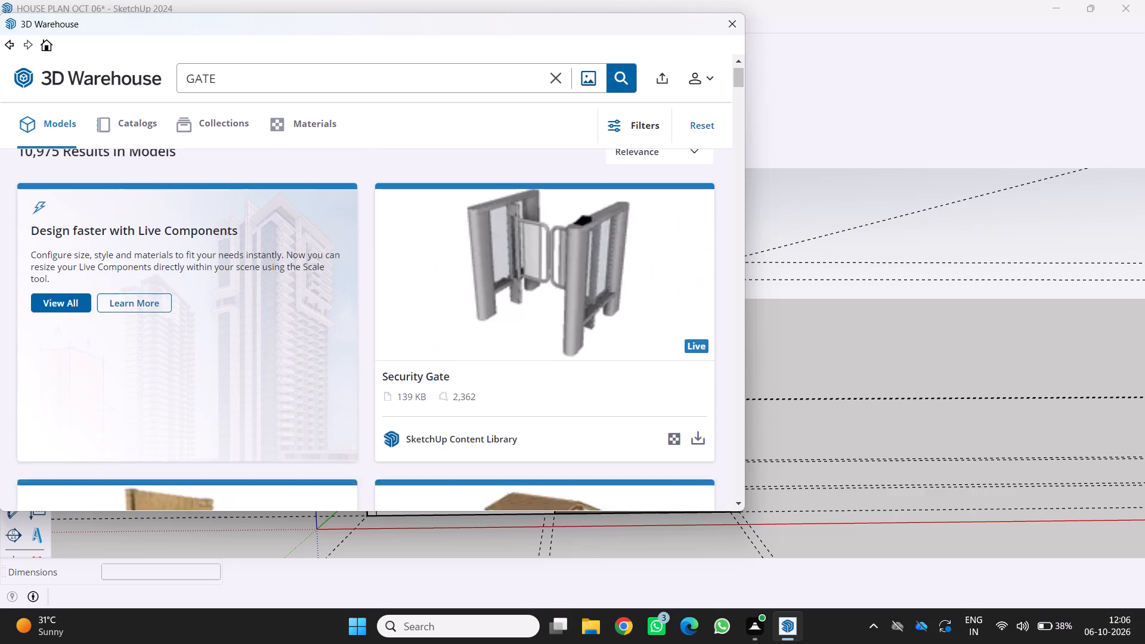
pyautogui.scroll(-14, 108, 296)
pyautogui.scroll(6, 108, 296)
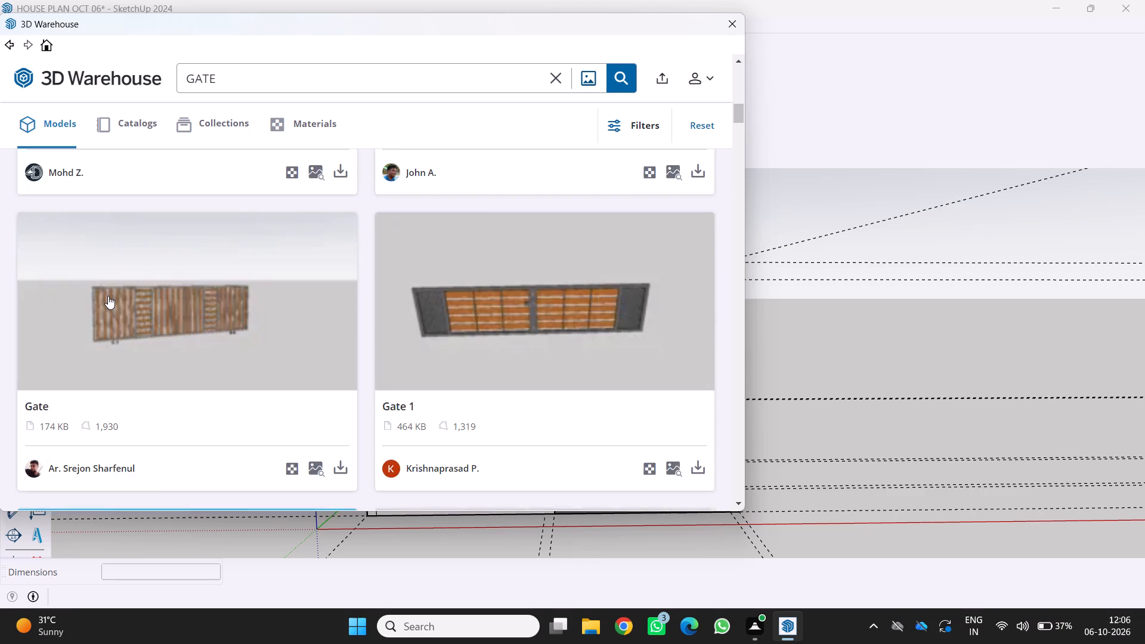
pyautogui.scroll(5, 108, 296)
pyautogui.scroll(-5, 67, 306)
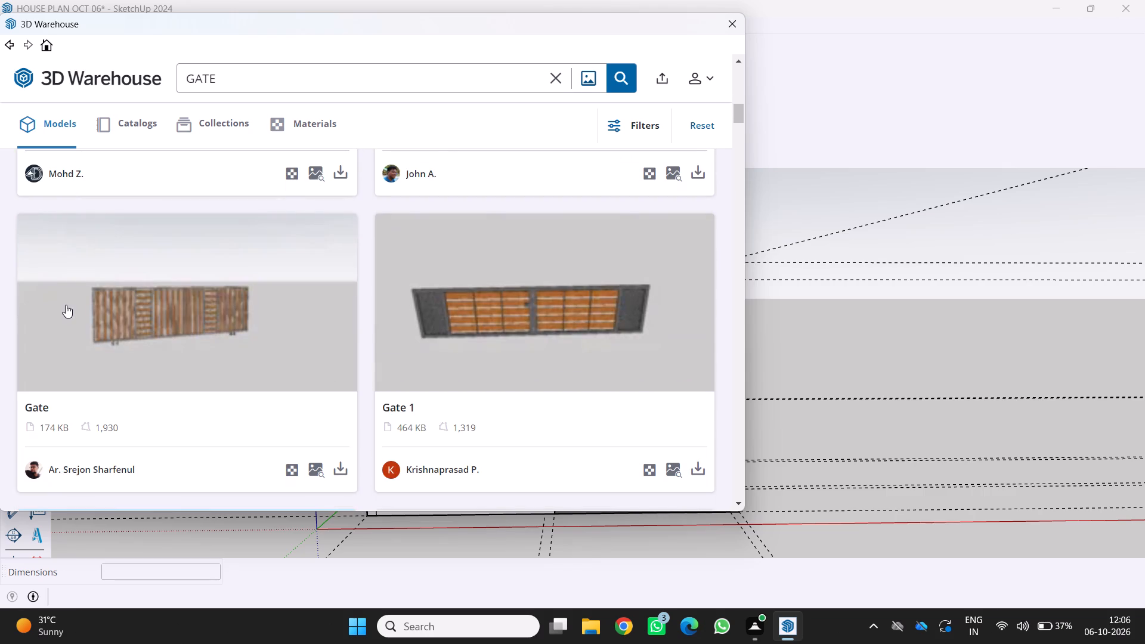
pyautogui.scroll(-5, 65, 296)
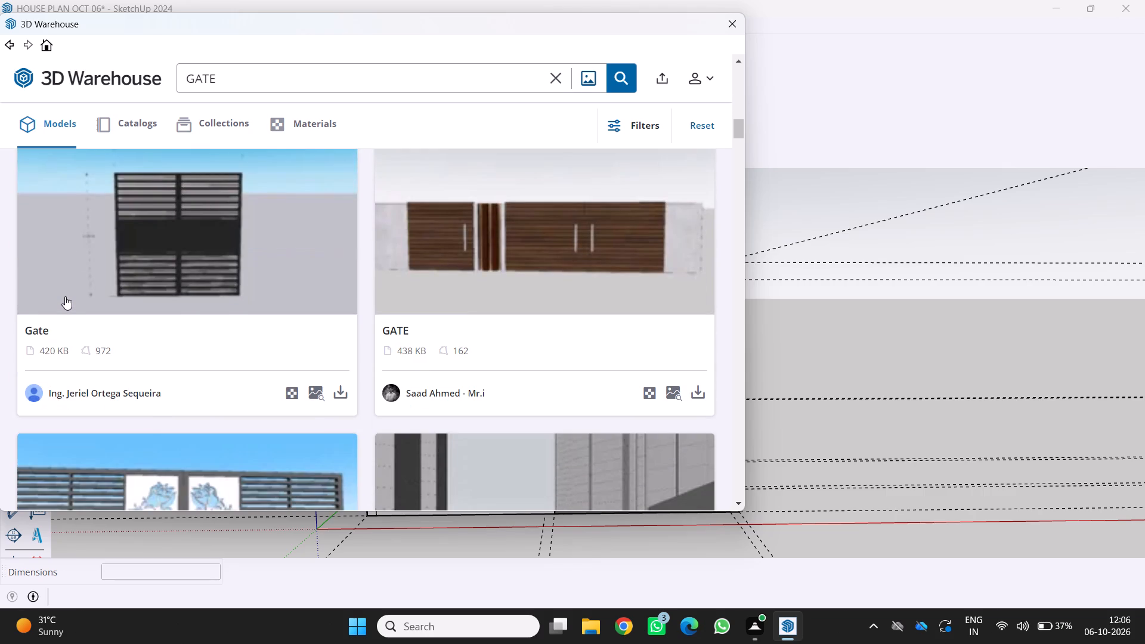
pyautogui.scroll(-8, 65, 296)
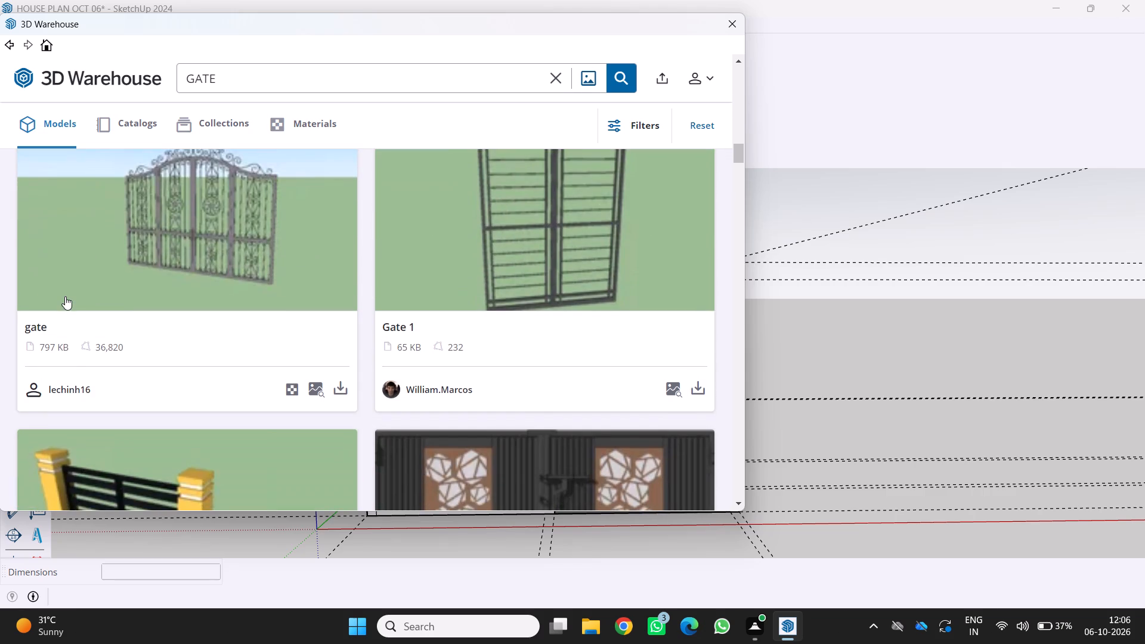
pyautogui.scroll(-8, 65, 296)
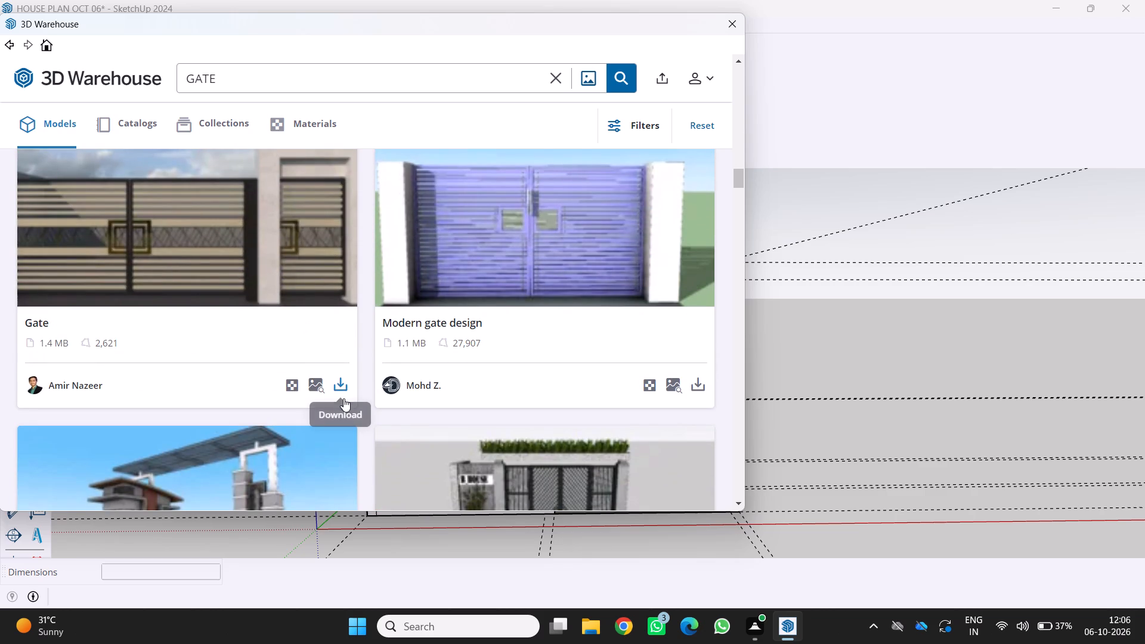
# Load the 1.4 MB slatted double gate model with side wicket into the house model and place it beside the house.
pyautogui.click(339, 384)
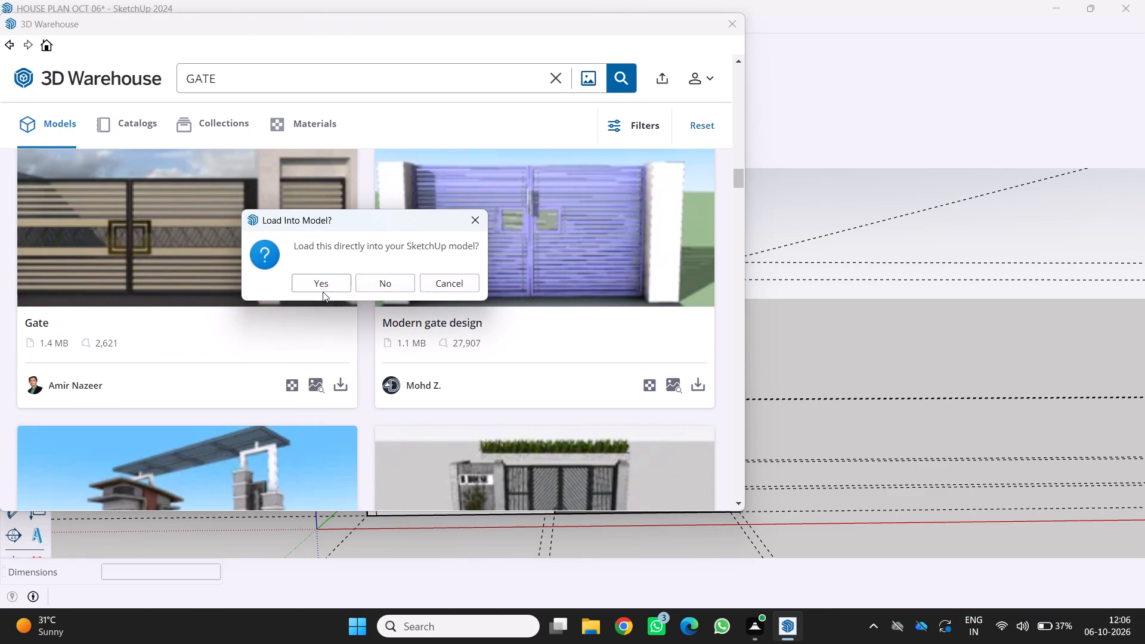
pyautogui.click(321, 283)
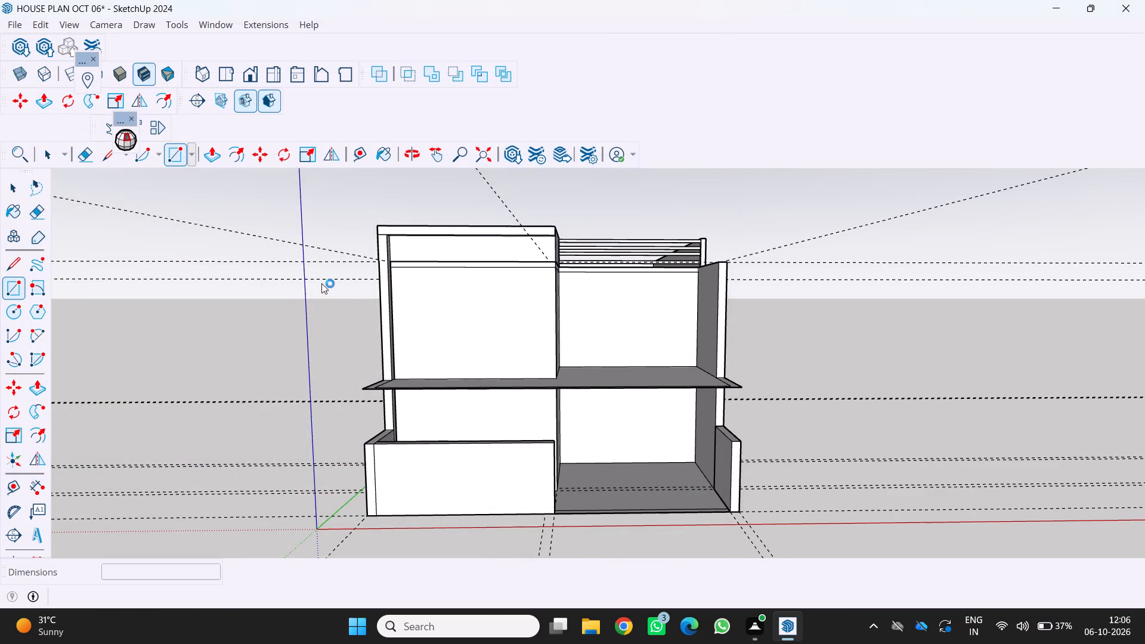
pyautogui.scroll(4, 601, 494)
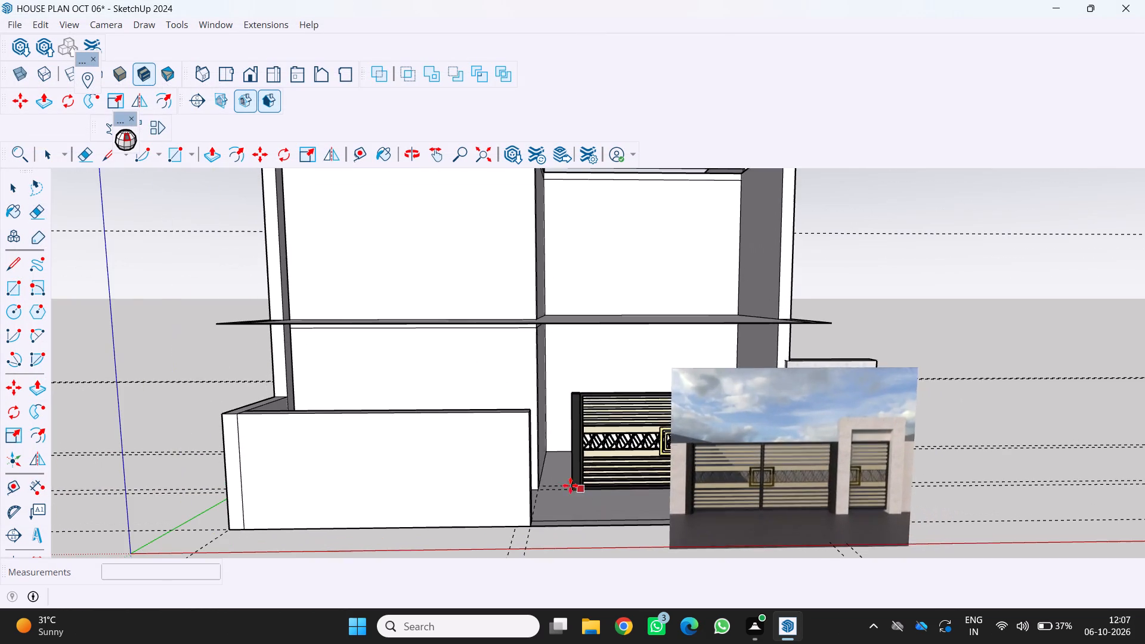
pyautogui.scroll(-5, 694, 415)
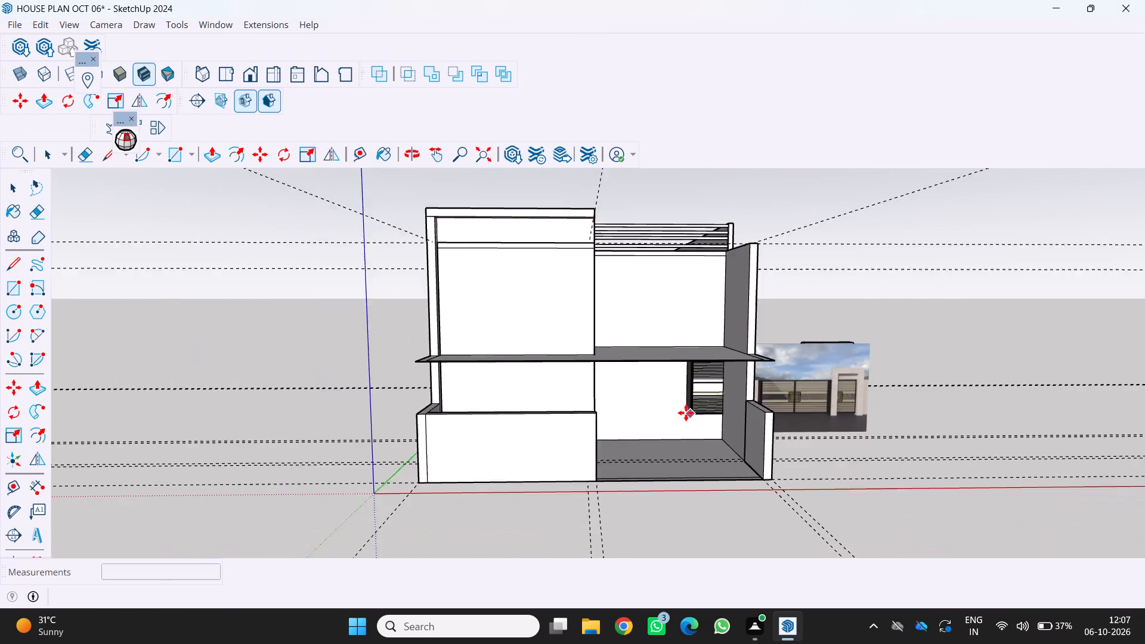
pyautogui.click(824, 392)
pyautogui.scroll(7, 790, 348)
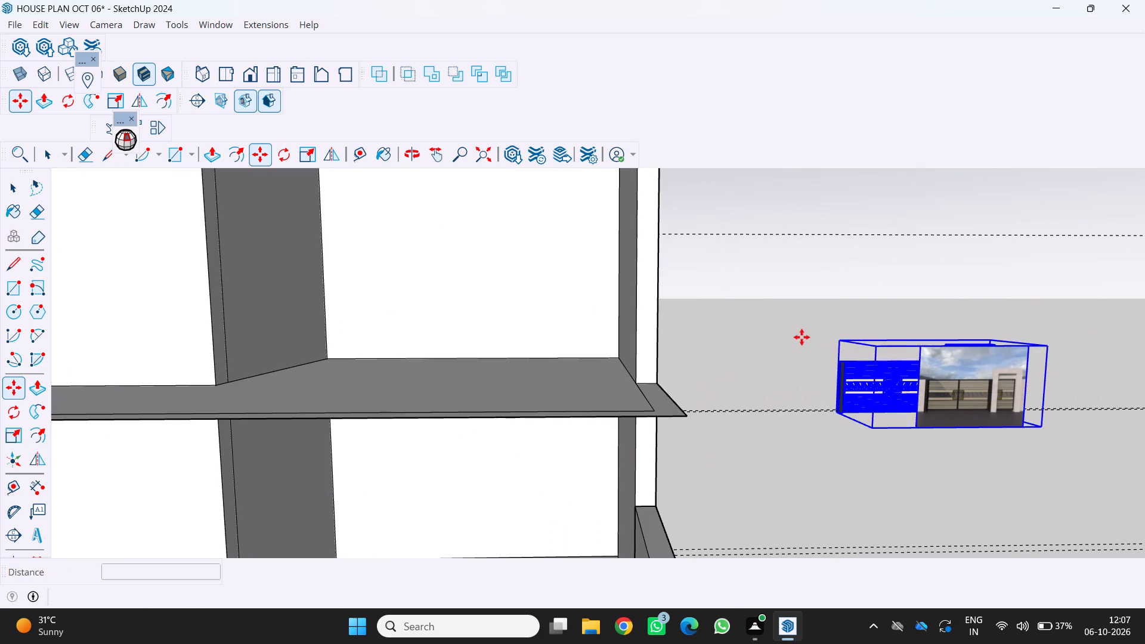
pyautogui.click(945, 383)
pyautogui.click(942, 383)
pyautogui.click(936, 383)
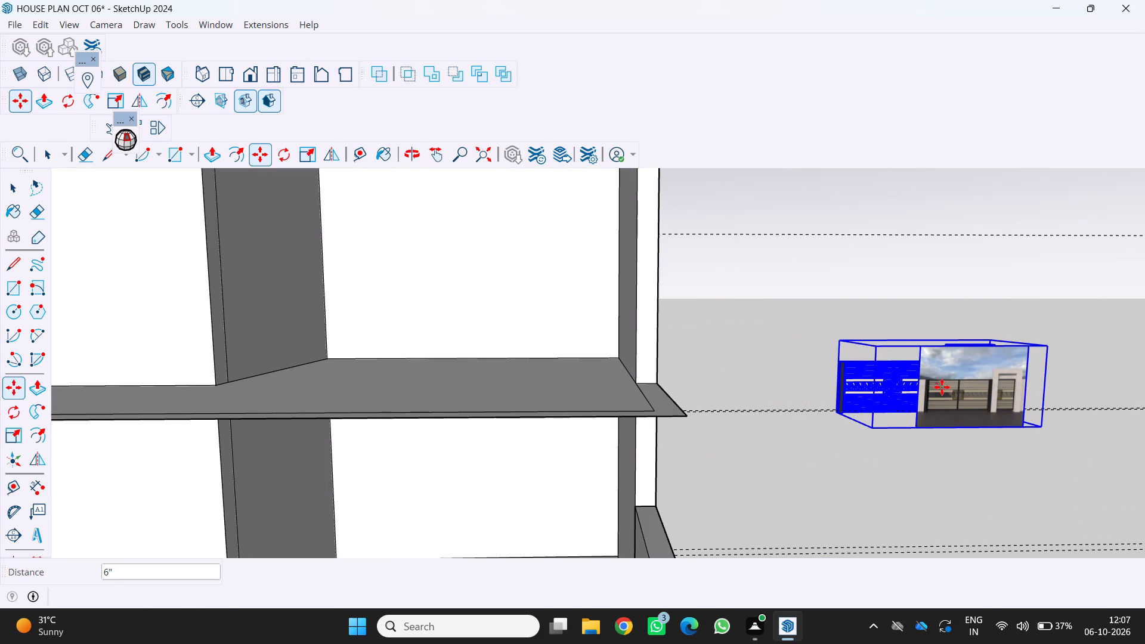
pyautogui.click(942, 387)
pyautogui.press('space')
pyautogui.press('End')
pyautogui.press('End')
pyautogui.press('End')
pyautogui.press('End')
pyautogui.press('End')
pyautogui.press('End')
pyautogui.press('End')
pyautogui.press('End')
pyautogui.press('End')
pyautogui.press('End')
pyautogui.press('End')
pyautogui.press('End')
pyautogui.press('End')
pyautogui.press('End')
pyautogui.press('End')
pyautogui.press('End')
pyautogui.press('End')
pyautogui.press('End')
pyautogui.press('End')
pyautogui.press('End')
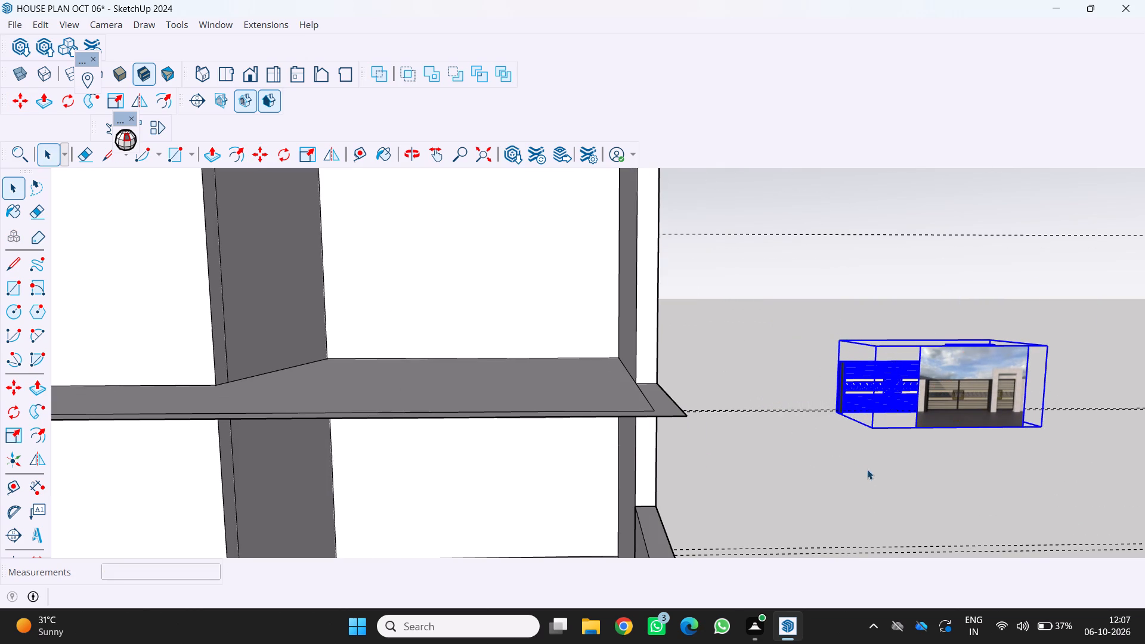
# Open the gate component for editing and delete the reference picture standing in front of the gate.
pyautogui.click(874, 441)
pyautogui.scroll(6, 934, 383)
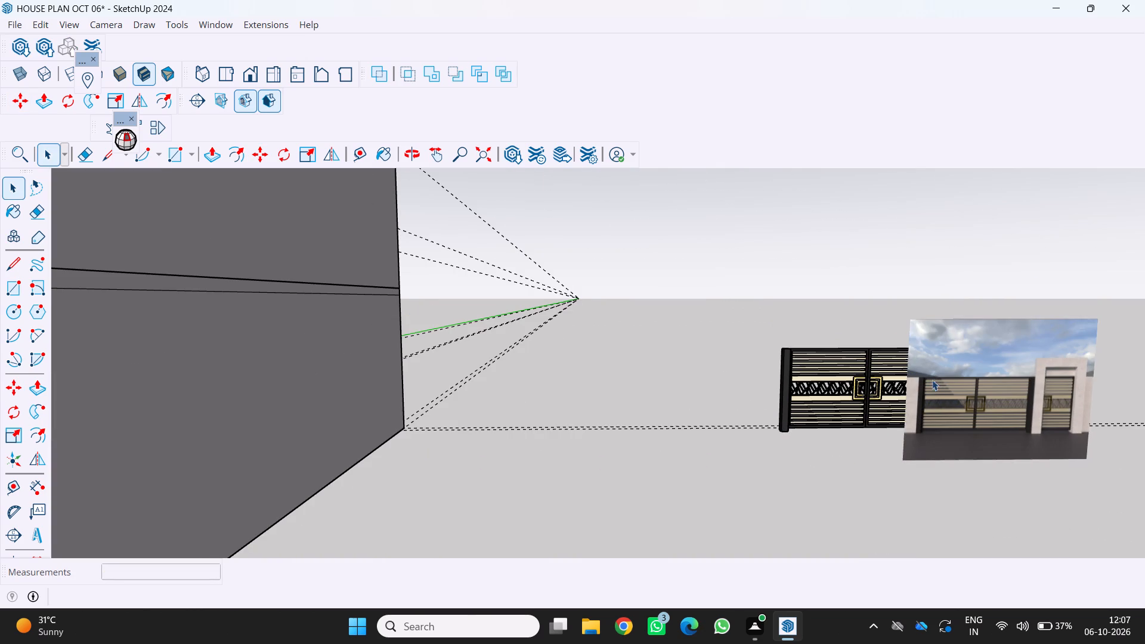
pyautogui.click(932, 384)
pyautogui.tripleClick(932, 384)
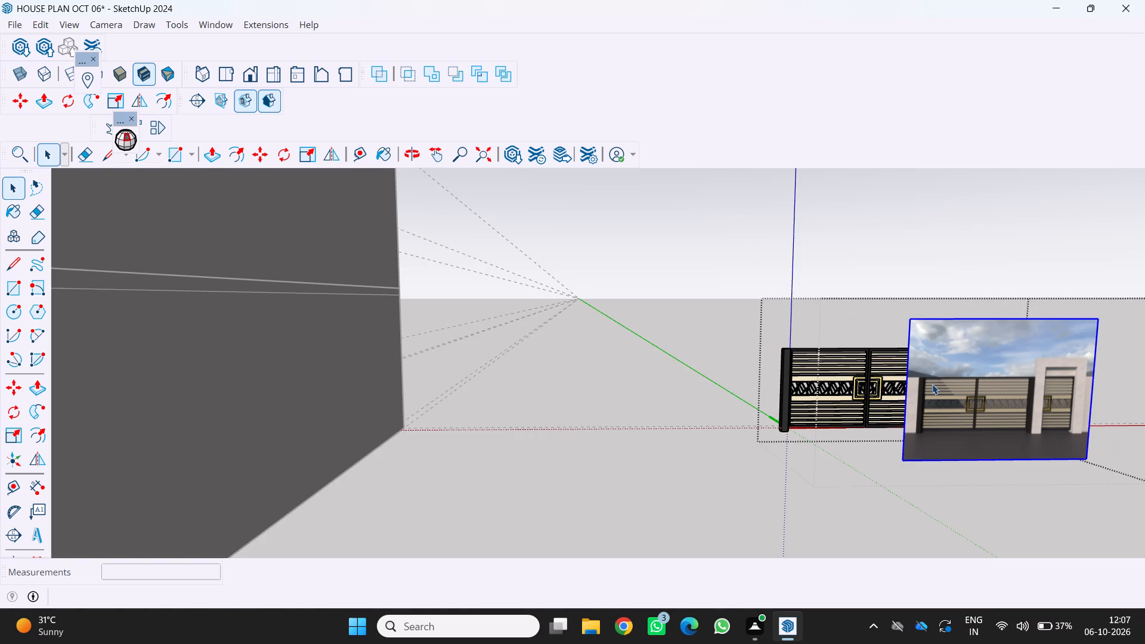
pyautogui.press('Delete')
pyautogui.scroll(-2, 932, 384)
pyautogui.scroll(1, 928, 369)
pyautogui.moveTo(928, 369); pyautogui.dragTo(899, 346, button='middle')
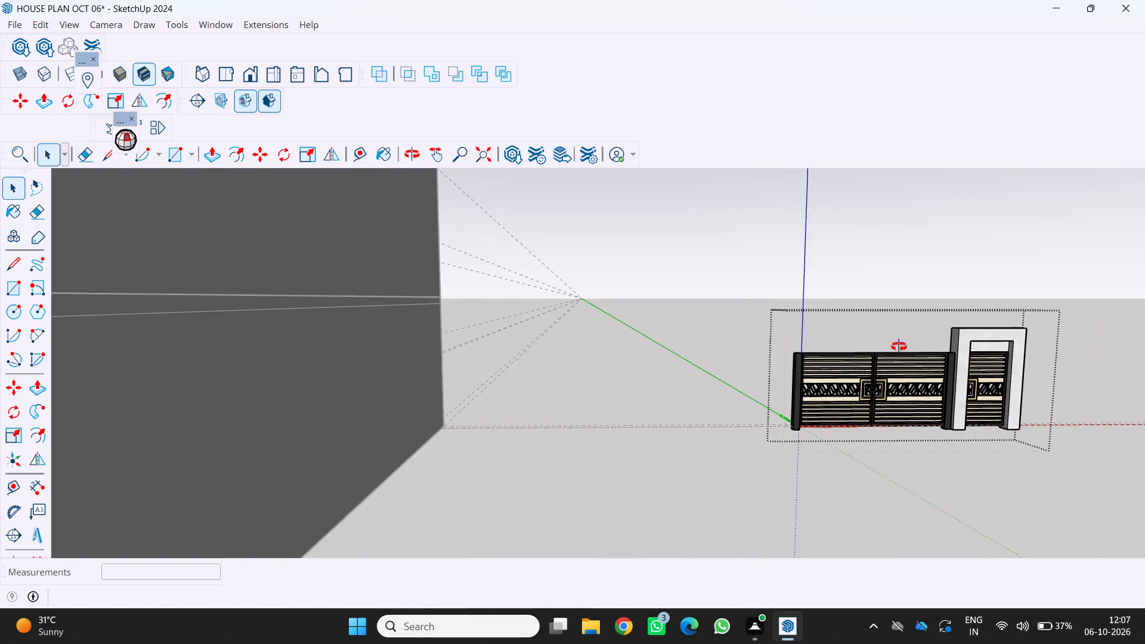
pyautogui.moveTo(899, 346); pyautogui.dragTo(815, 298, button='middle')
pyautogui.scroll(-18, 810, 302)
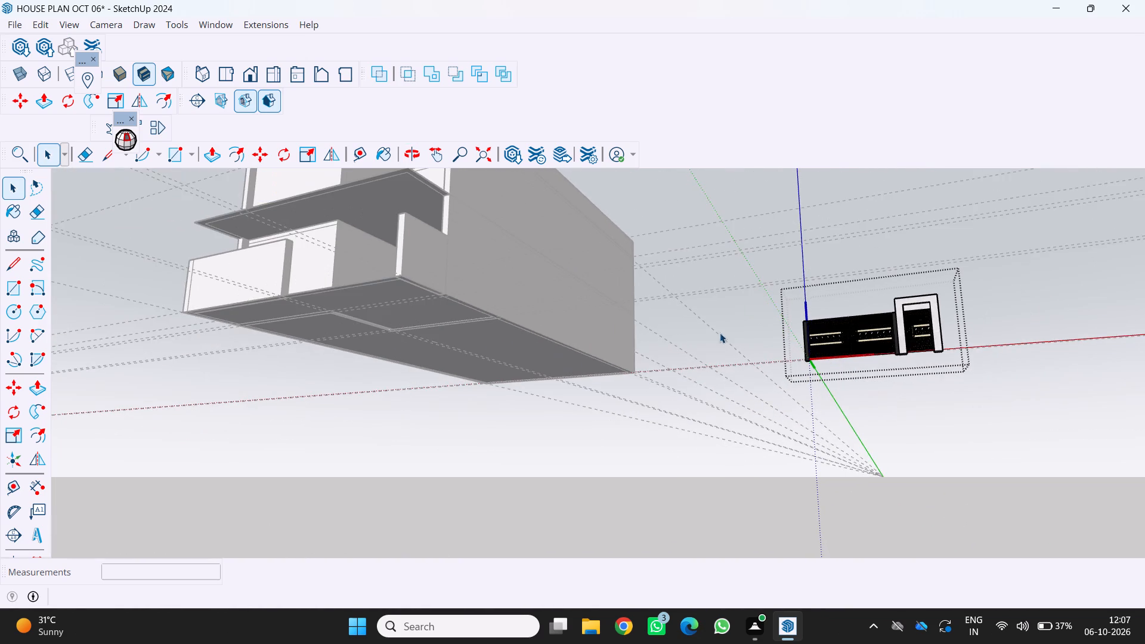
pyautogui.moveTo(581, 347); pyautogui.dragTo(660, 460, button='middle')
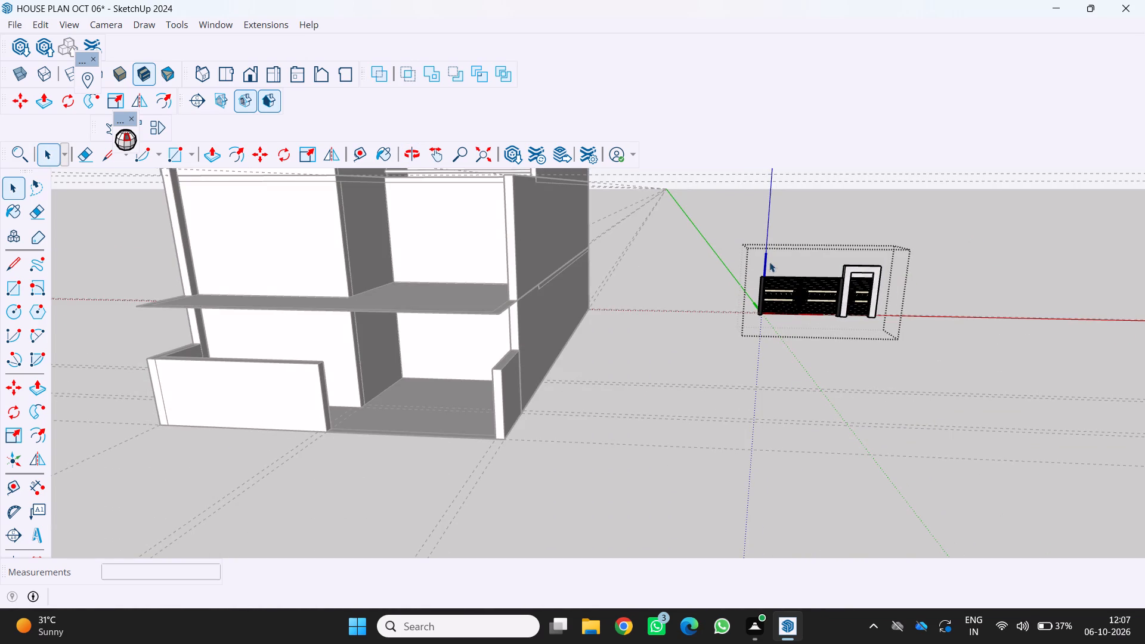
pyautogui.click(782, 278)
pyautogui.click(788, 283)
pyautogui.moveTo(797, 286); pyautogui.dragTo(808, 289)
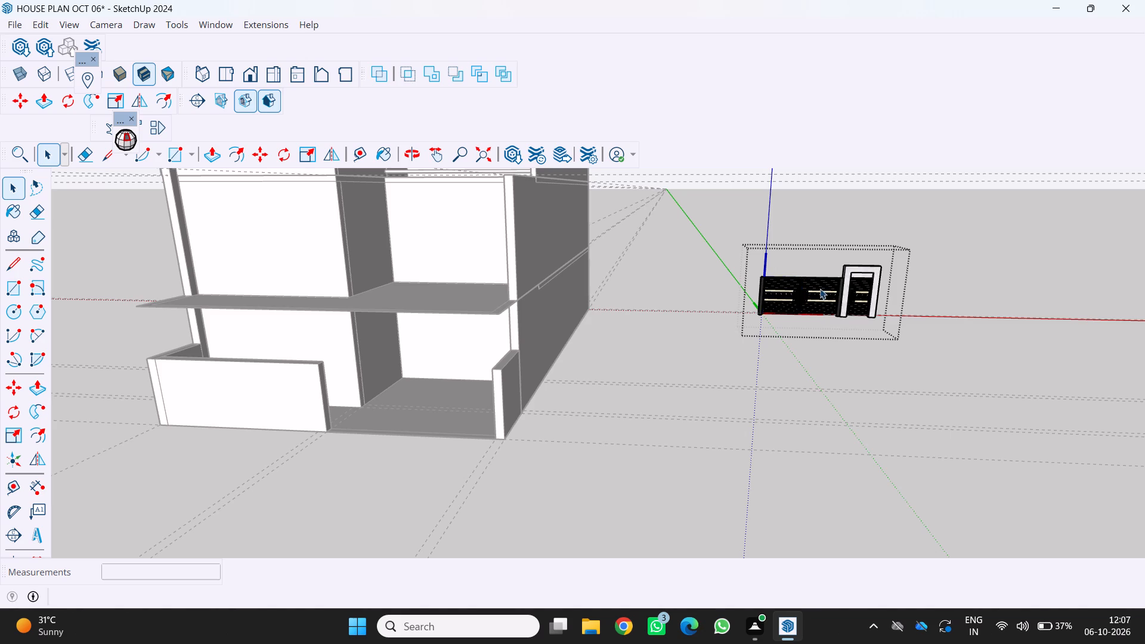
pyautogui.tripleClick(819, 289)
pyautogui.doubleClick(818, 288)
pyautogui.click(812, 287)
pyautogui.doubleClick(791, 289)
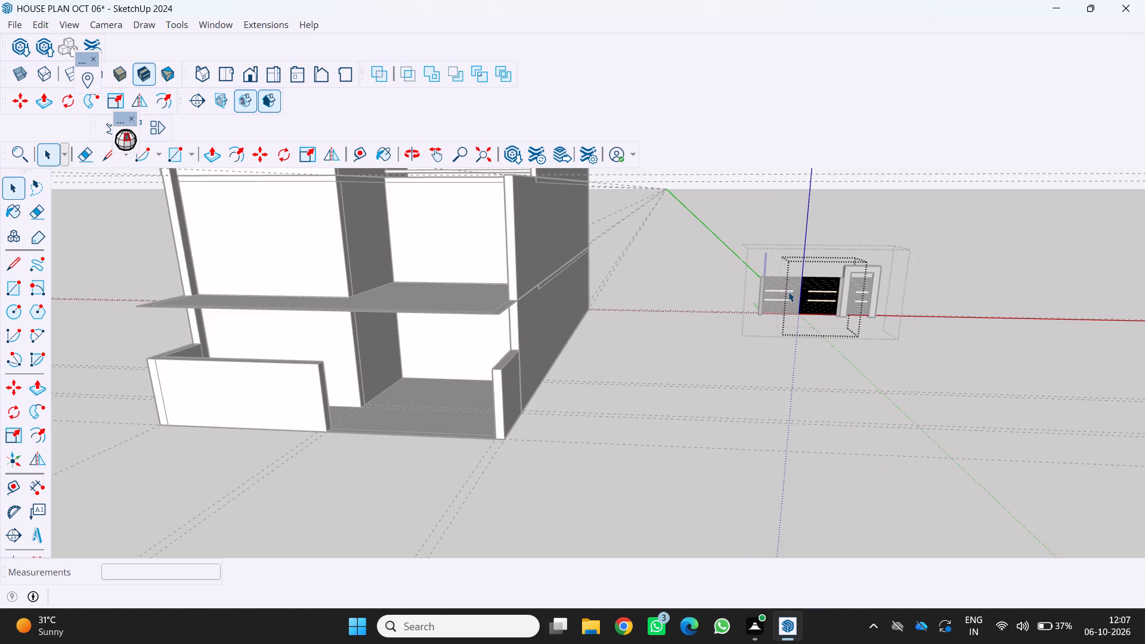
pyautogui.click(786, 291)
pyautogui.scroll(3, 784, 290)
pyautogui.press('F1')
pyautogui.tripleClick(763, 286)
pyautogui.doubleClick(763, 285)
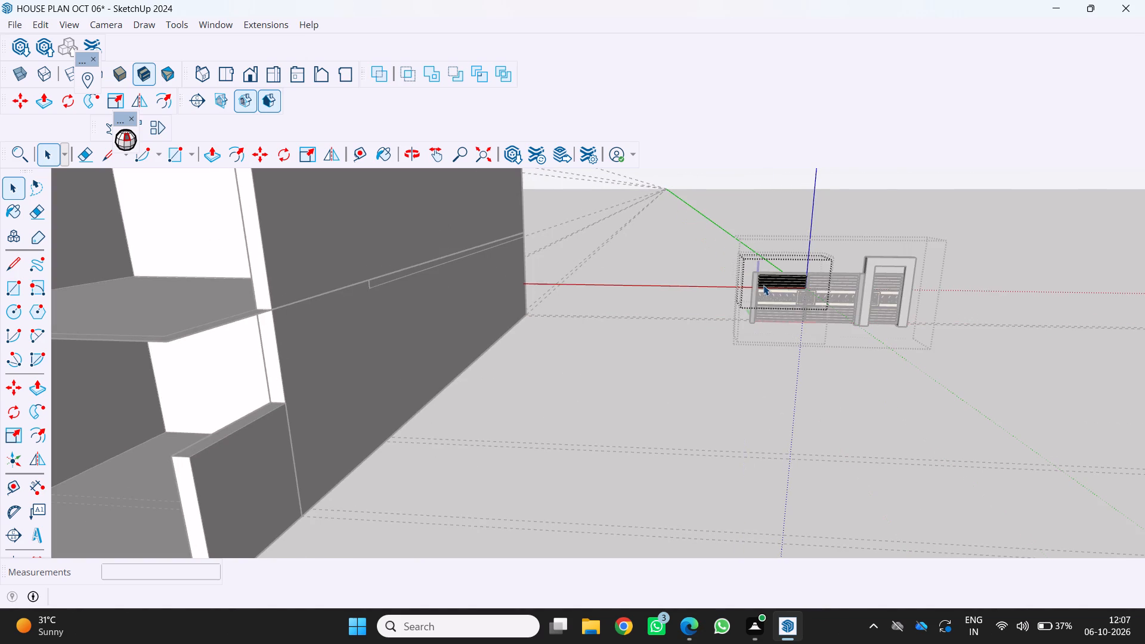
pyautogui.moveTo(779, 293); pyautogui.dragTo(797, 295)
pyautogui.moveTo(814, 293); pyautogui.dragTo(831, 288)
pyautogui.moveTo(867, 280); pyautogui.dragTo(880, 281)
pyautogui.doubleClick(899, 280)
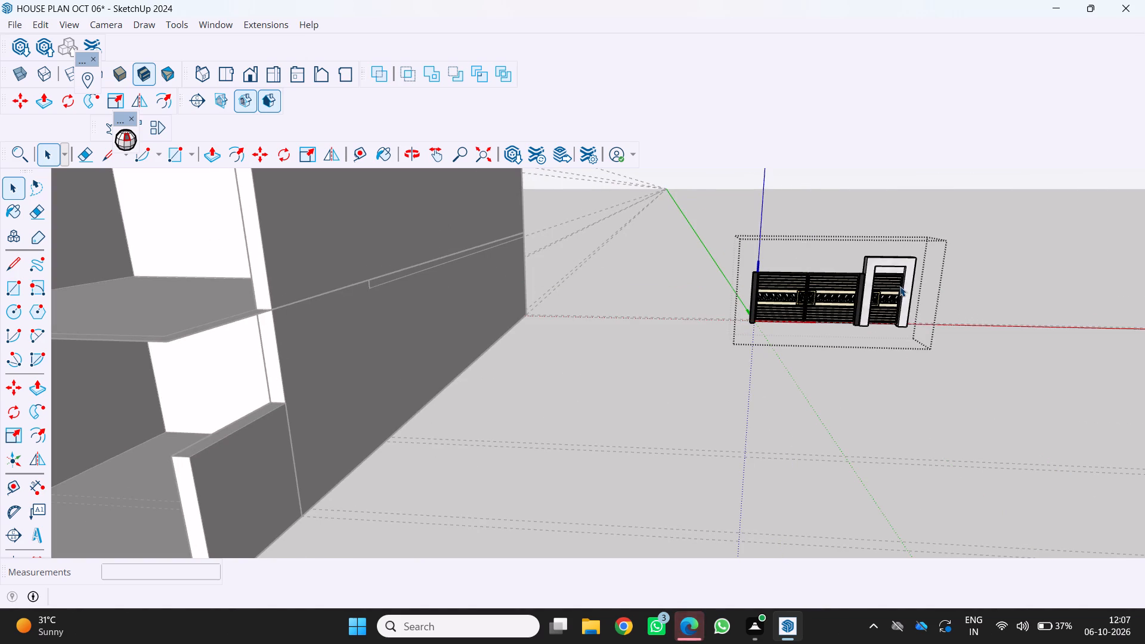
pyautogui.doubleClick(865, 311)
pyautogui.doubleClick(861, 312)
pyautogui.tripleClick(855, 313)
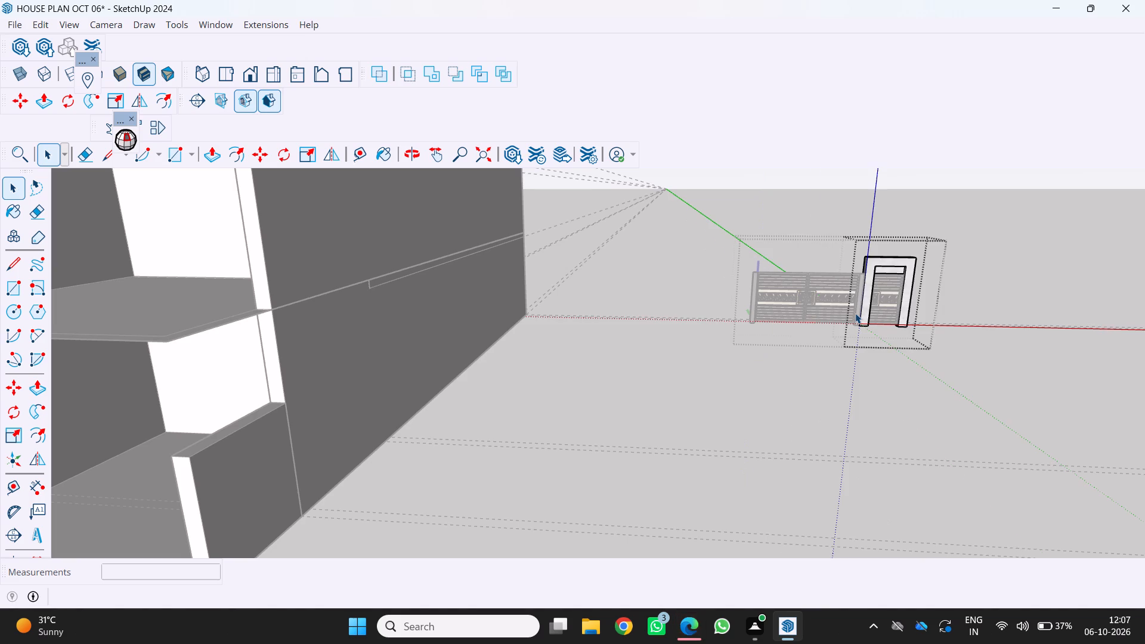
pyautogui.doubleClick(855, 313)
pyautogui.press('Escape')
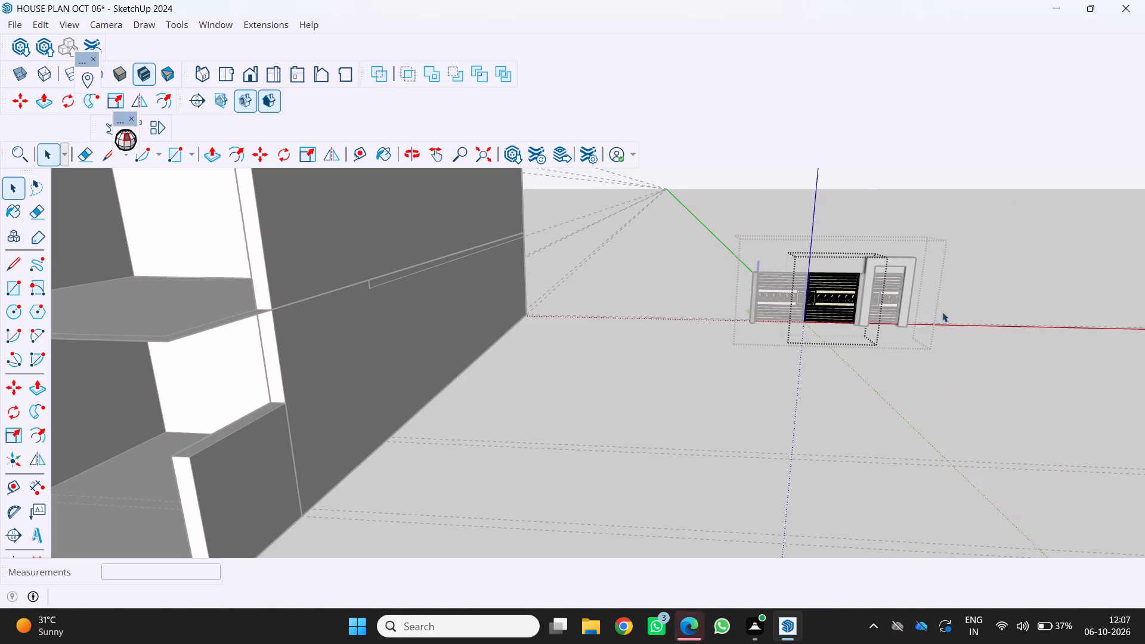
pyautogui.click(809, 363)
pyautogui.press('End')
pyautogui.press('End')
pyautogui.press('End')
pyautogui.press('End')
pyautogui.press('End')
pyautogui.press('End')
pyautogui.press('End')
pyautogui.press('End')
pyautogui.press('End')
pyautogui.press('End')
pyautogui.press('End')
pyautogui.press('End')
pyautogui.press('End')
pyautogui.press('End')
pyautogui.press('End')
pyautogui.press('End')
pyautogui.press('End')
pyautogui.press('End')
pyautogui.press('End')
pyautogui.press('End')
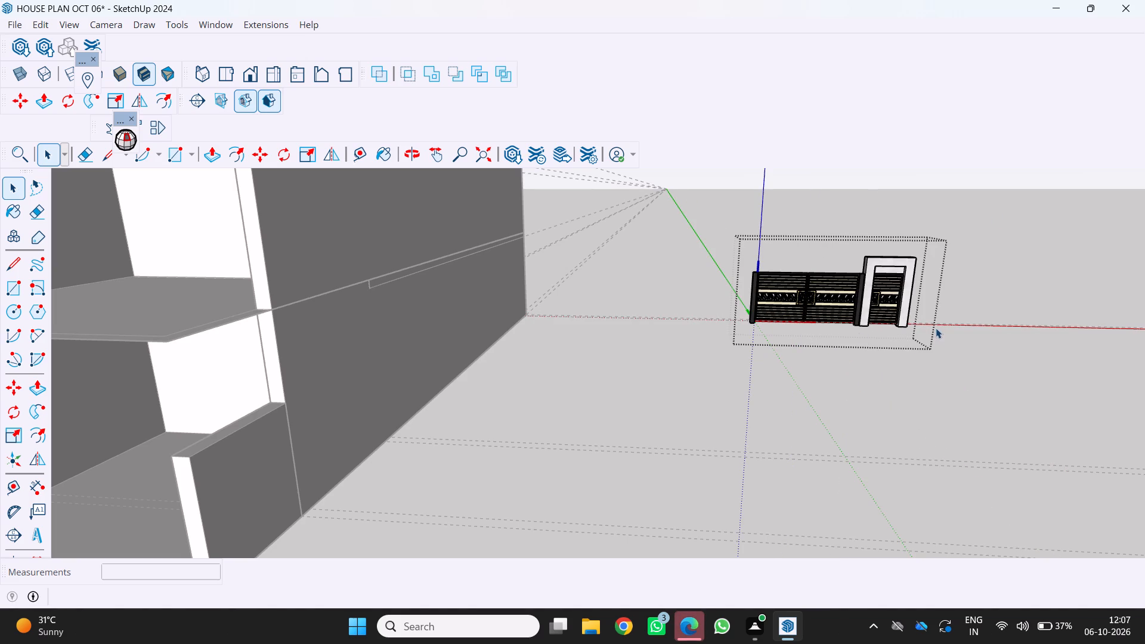
# Delete the white door frame around the wicket gate inside the gate component.
pyautogui.press('m')
pyautogui.press('End')
pyautogui.press('End')
pyautogui.press('End')
pyautogui.press('End')
pyautogui.press('End')
pyautogui.press('End')
pyautogui.press('End')
pyautogui.press('End')
pyautogui.press('End')
pyautogui.press('End')
pyautogui.press('End')
pyautogui.press('End')
pyautogui.press('End')
pyautogui.press('End')
pyautogui.press('End')
pyautogui.press('End')
pyautogui.press('End')
pyautogui.press('End')
pyautogui.press('End')
pyautogui.press('End')
pyautogui.click(907, 324)
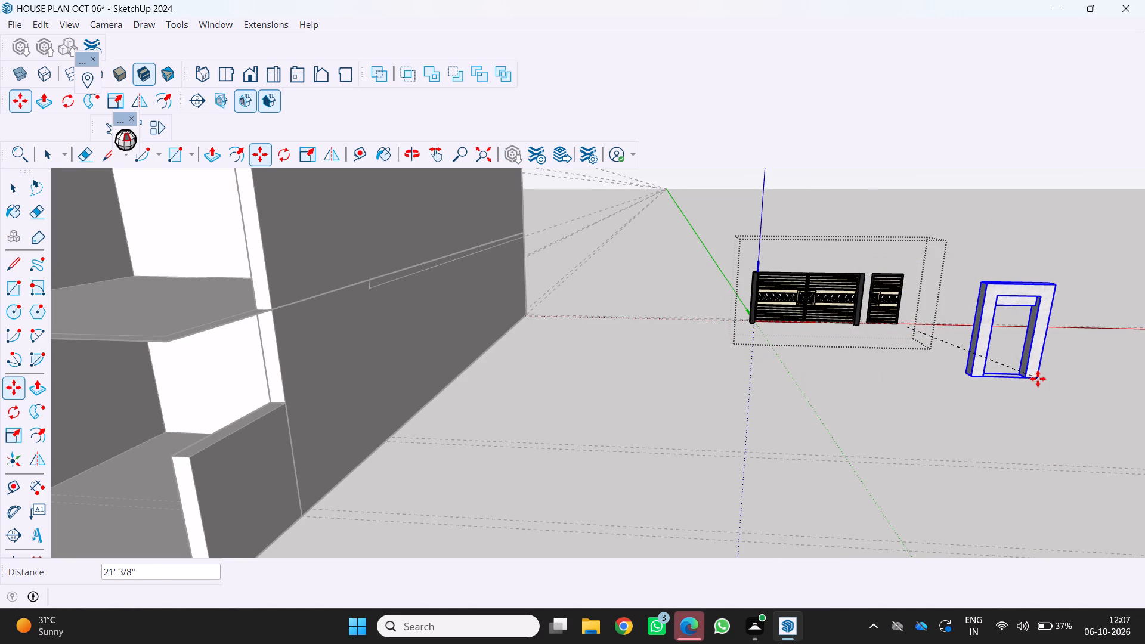
pyautogui.press('Delete')
pyautogui.press('Delete')
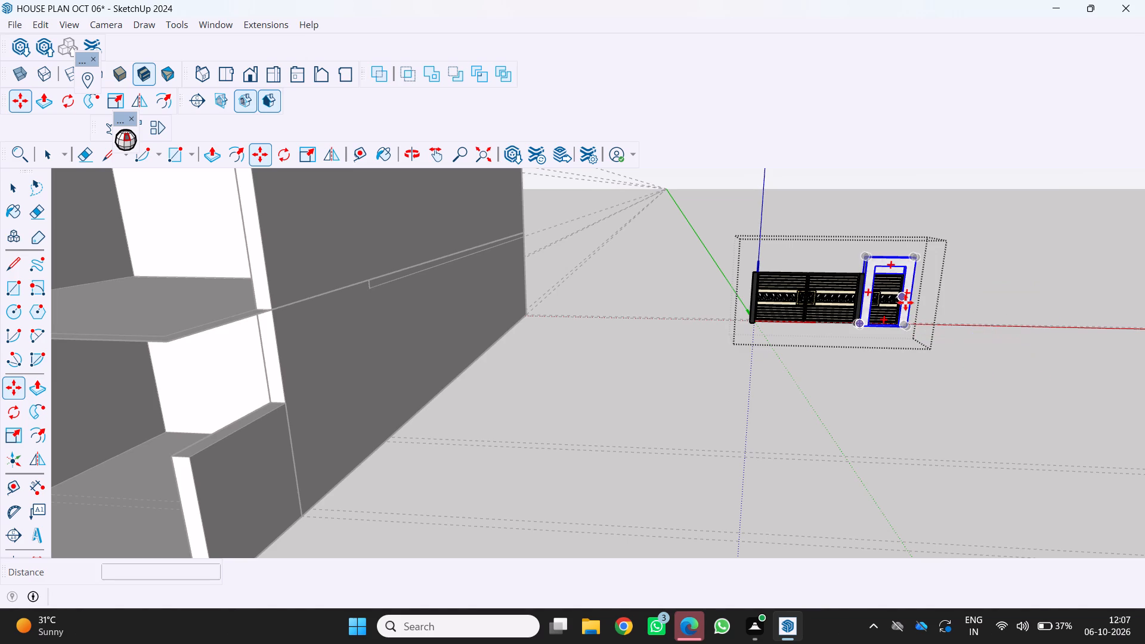
pyautogui.press('Delete')
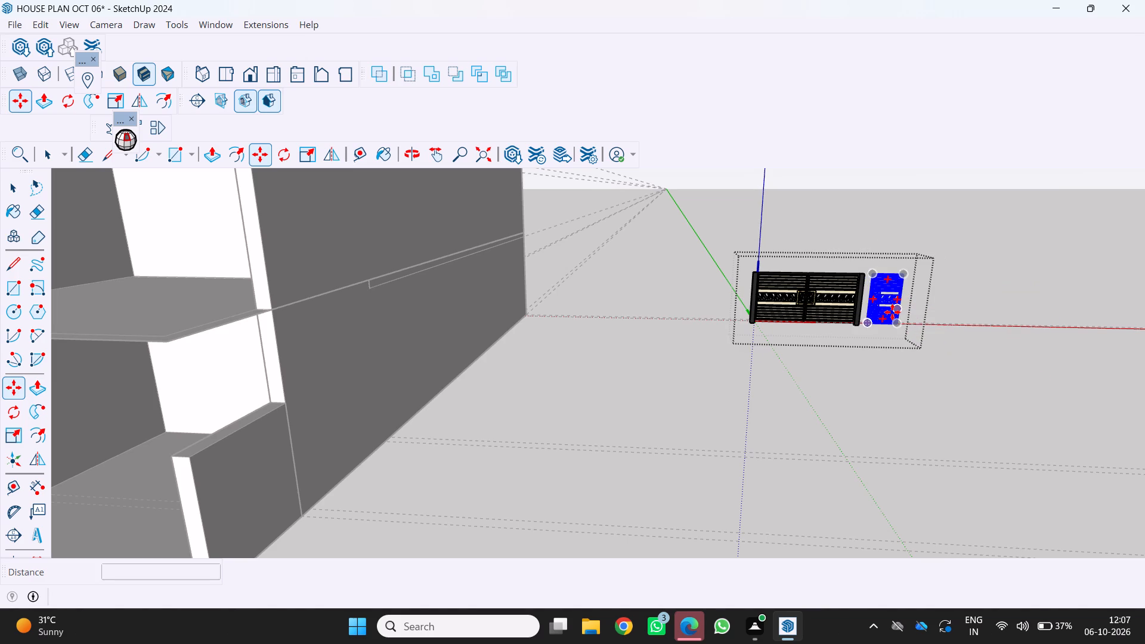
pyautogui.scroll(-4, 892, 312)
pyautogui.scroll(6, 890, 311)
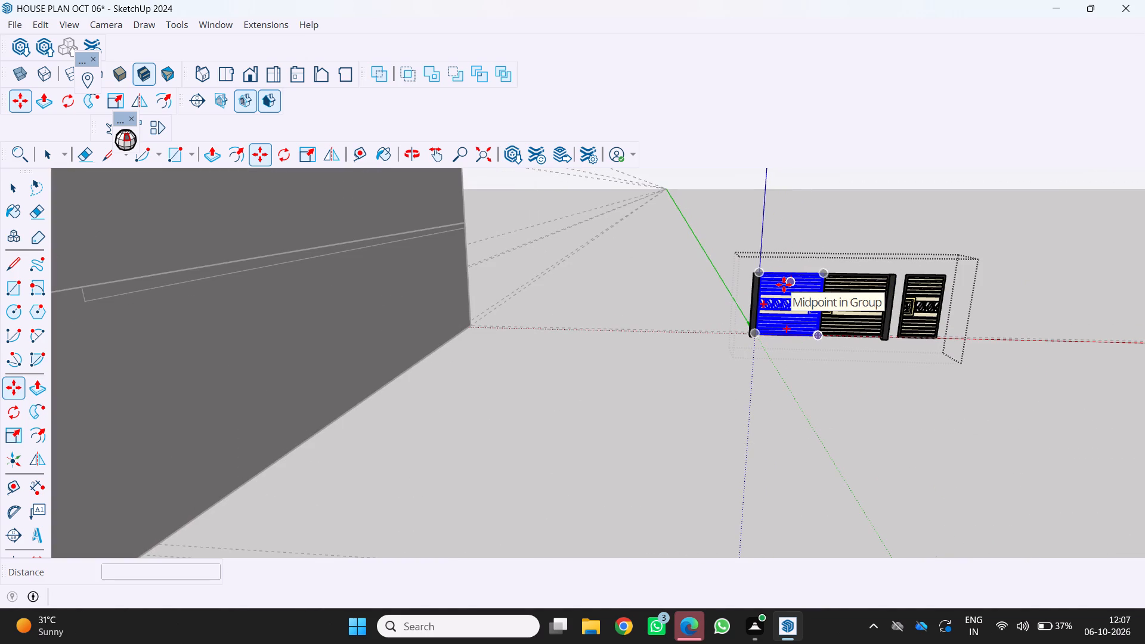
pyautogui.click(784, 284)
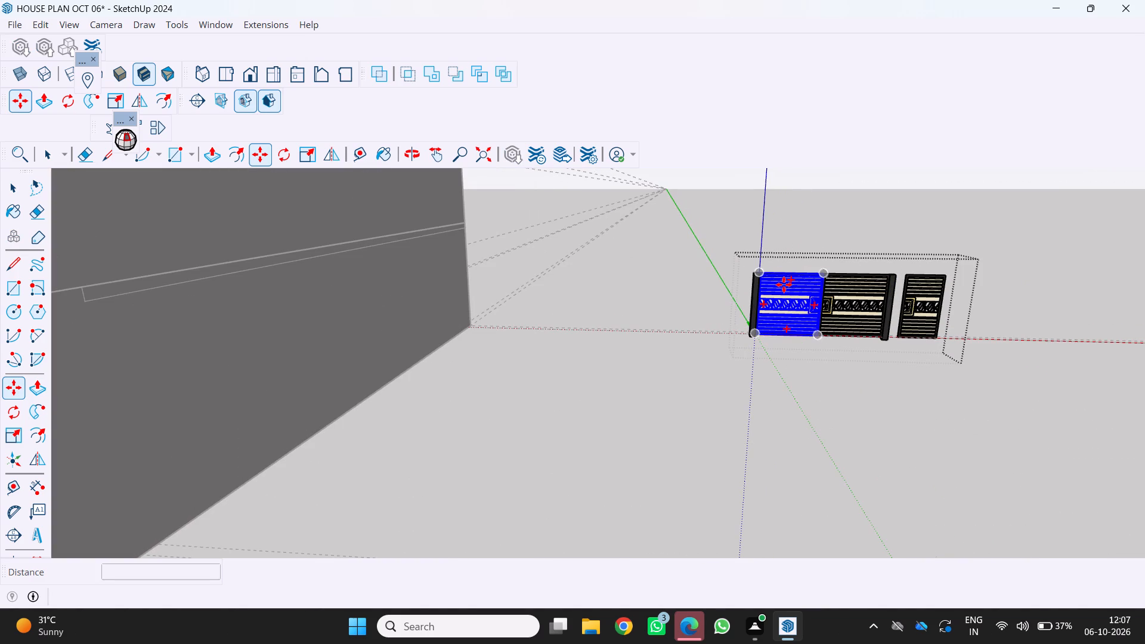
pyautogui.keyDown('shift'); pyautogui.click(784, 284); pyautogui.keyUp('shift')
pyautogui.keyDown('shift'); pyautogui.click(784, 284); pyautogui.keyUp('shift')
# Move the double gate leaf beside the wicket-side post about 57' 4" along the green axis, clear of the other gate parts.
pyautogui.keyDown('shift'); pyautogui.doubleClick(853, 307); pyautogui.keyUp('shift')
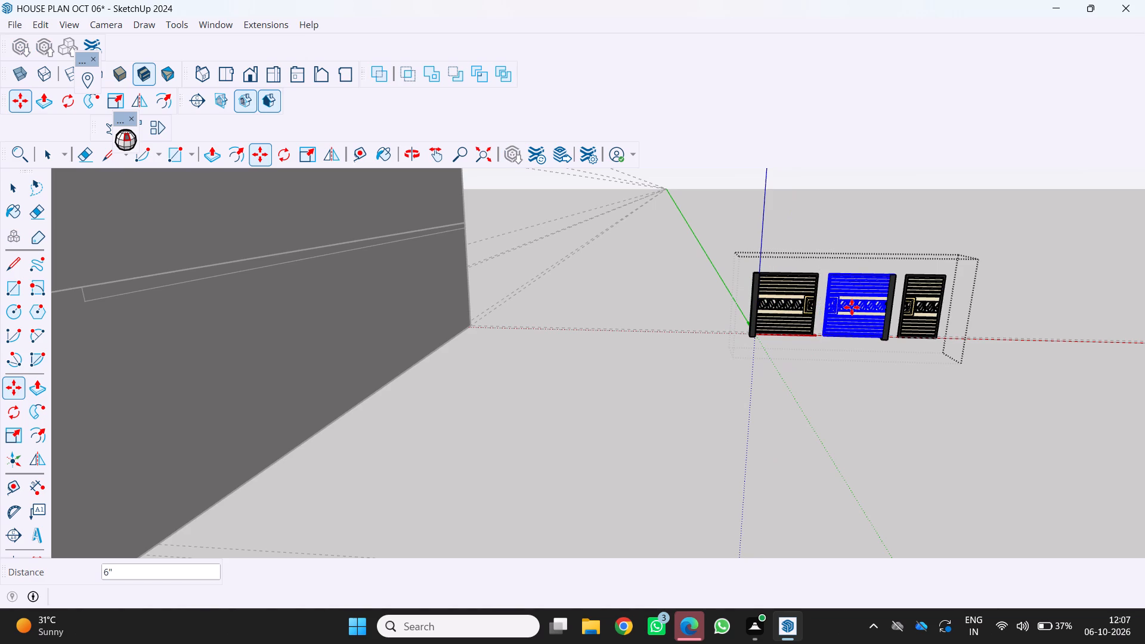
pyautogui.press('End')
pyautogui.press('End')
pyautogui.press('End')
pyautogui.press('End')
pyautogui.press('End')
pyautogui.press('End')
pyautogui.press('End')
pyautogui.press('End')
pyautogui.press('End')
pyautogui.press('End')
pyautogui.press('End')
pyautogui.press('End')
pyautogui.press('End')
pyautogui.press('End')
pyautogui.press('End')
pyautogui.press('End')
pyautogui.press('End')
pyautogui.press('End')
pyautogui.press('End')
pyautogui.press('End')
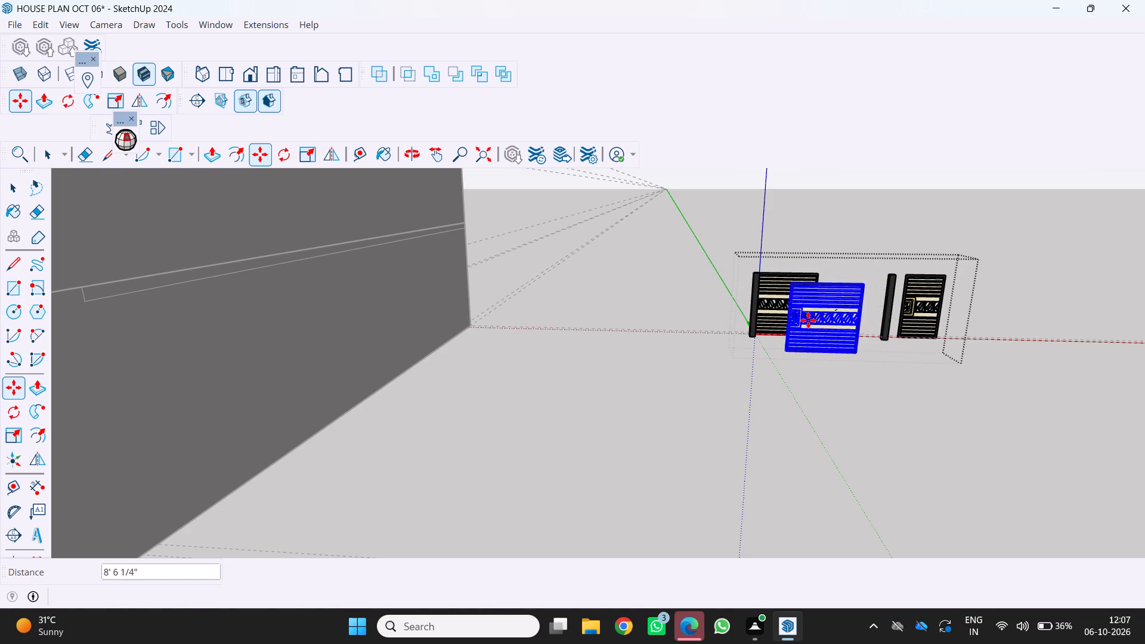
pyautogui.scroll(-4, 679, 363)
pyautogui.scroll(-14, 889, 228)
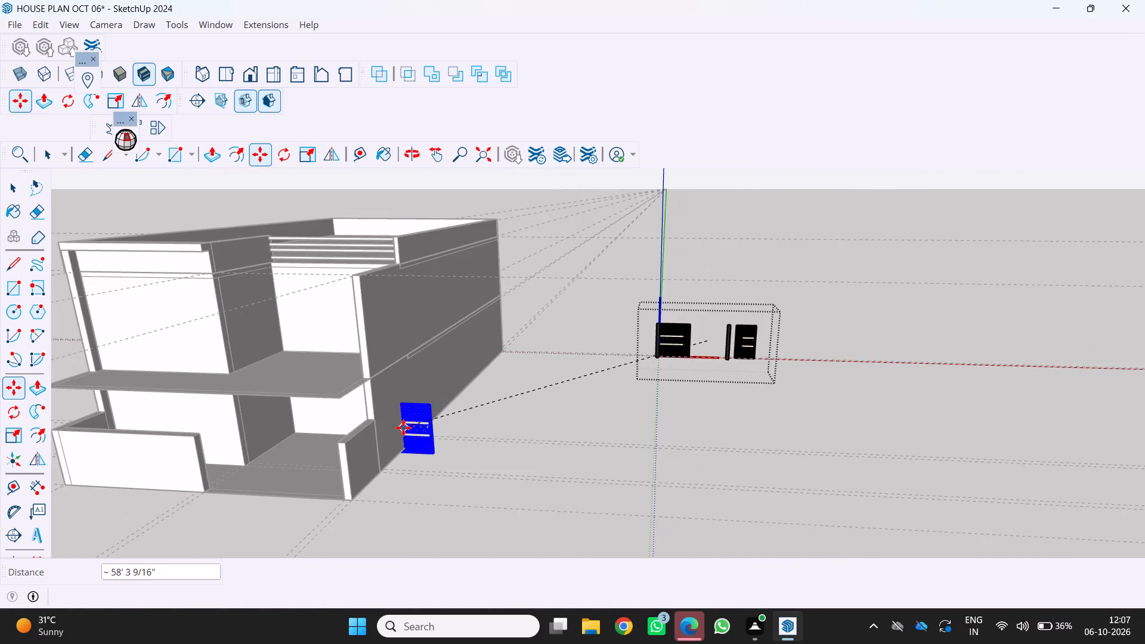
pyautogui.moveTo(411, 429); pyautogui.dragTo(535, 360, button='middle')
pyautogui.scroll(6, 302, 501)
pyautogui.scroll(3, 388, 439)
pyautogui.scroll(-5, 509, 334)
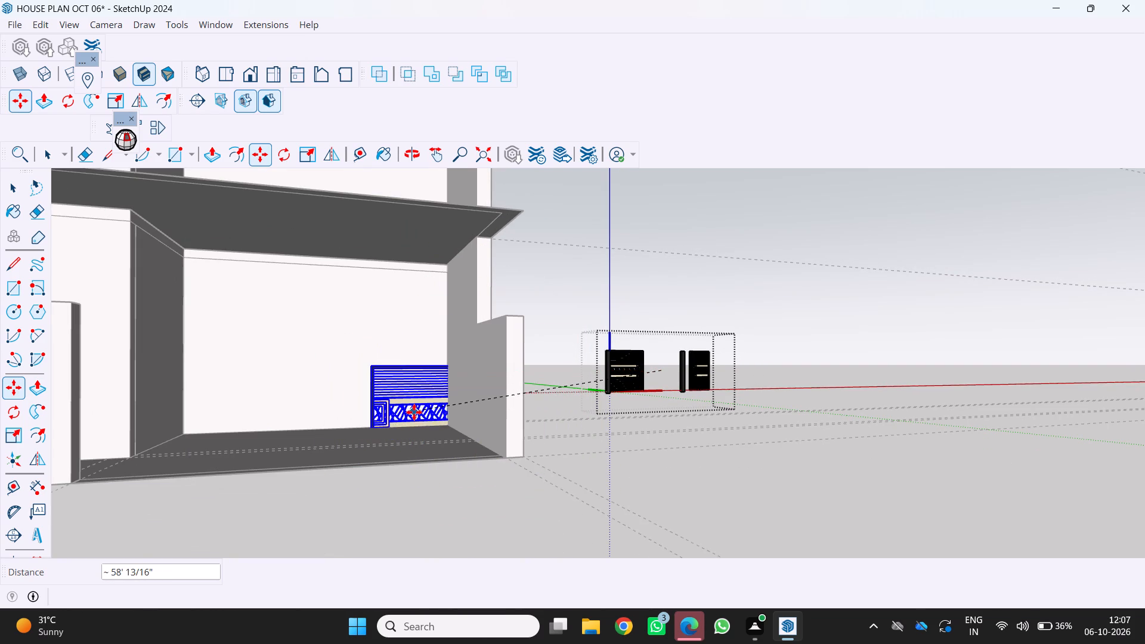
pyautogui.press('Up')
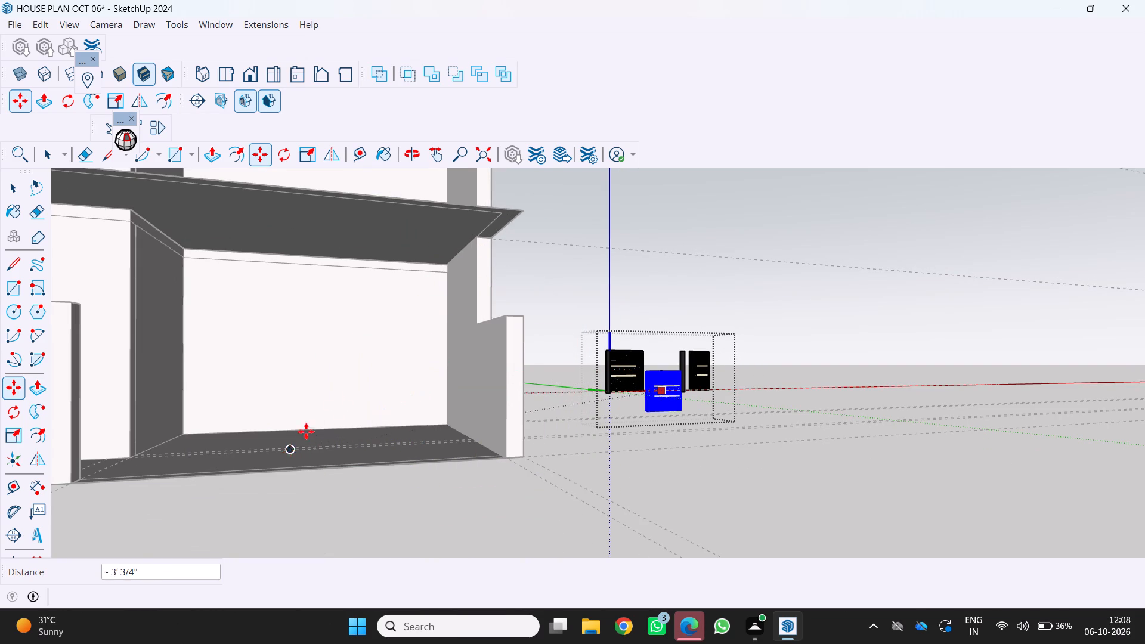
pyautogui.press('Left')
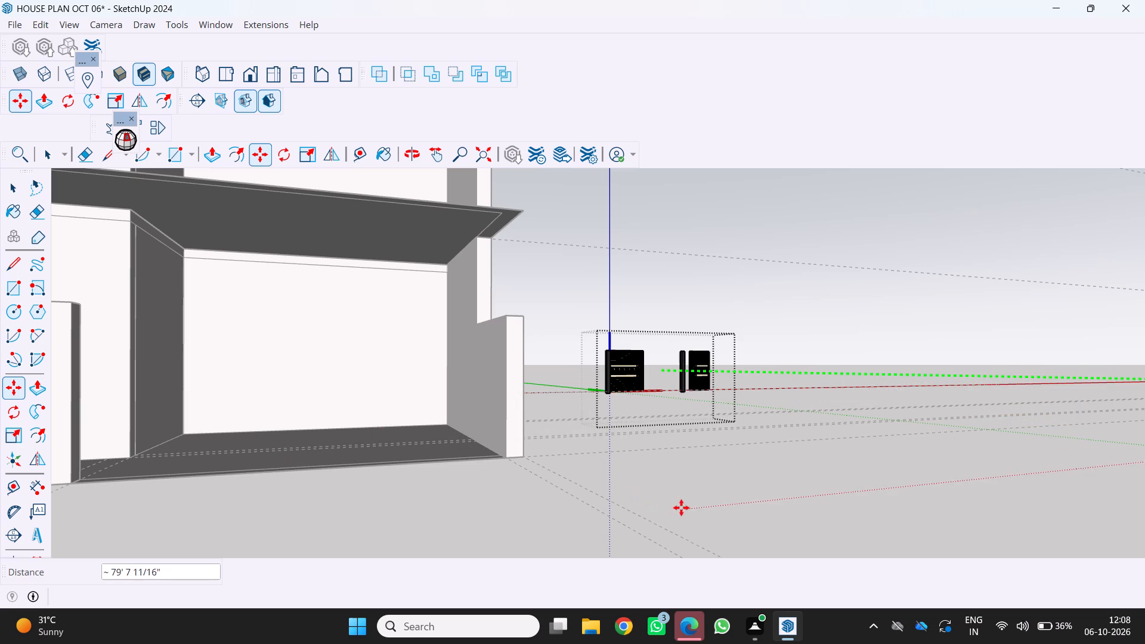
pyautogui.press('Right')
pyautogui.press('Up')
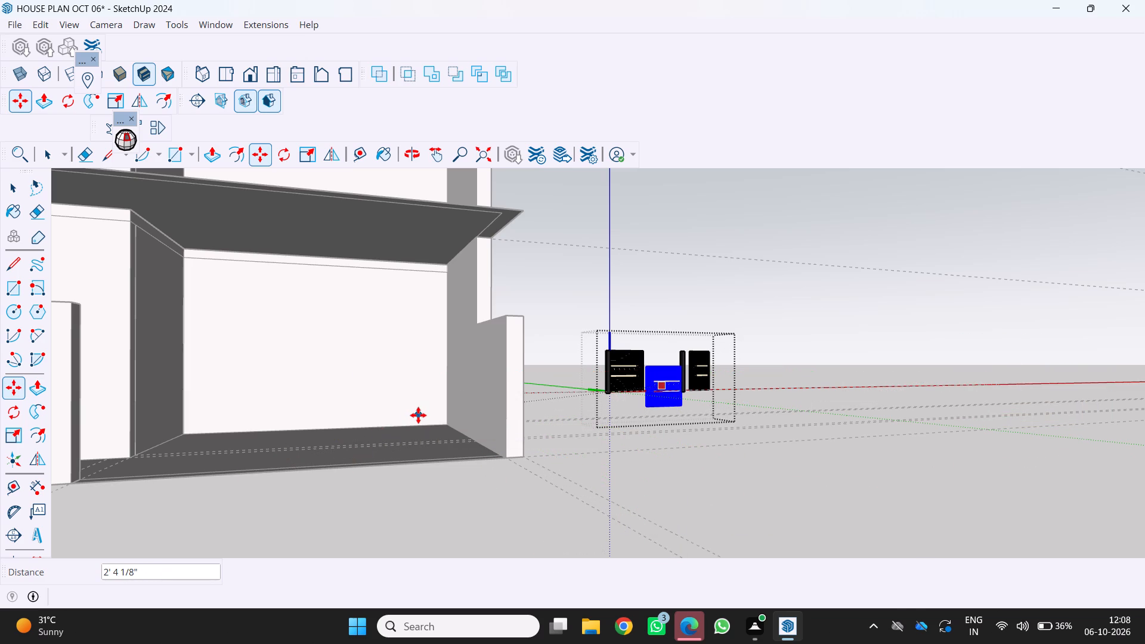
pyautogui.press('Down')
pyautogui.scroll(-5, 361, 477)
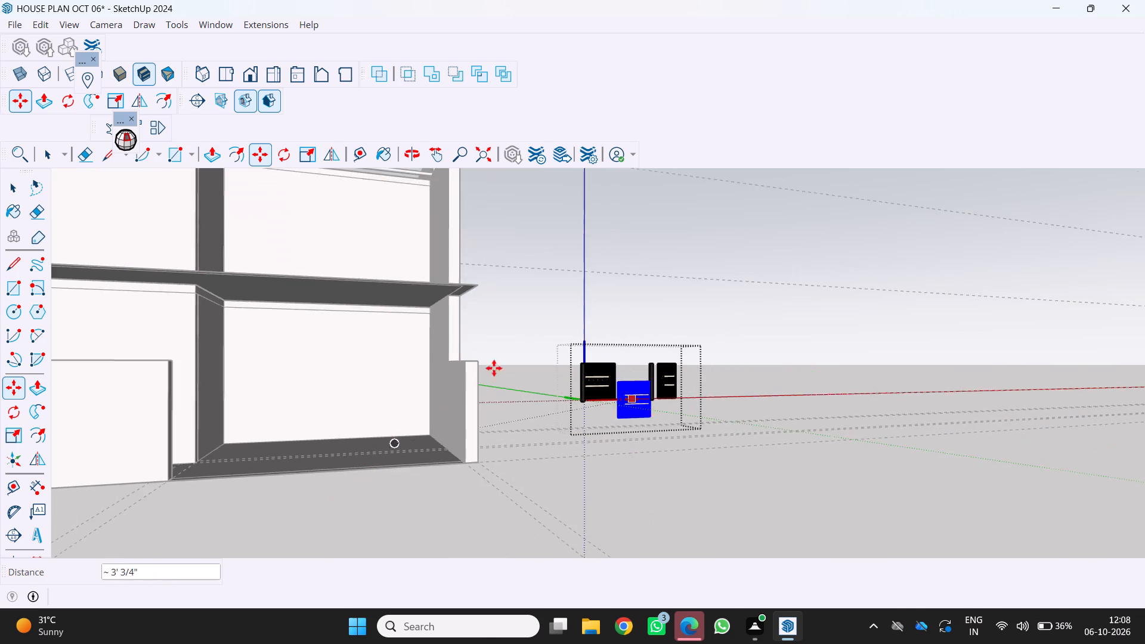
pyautogui.scroll(-10, 494, 368)
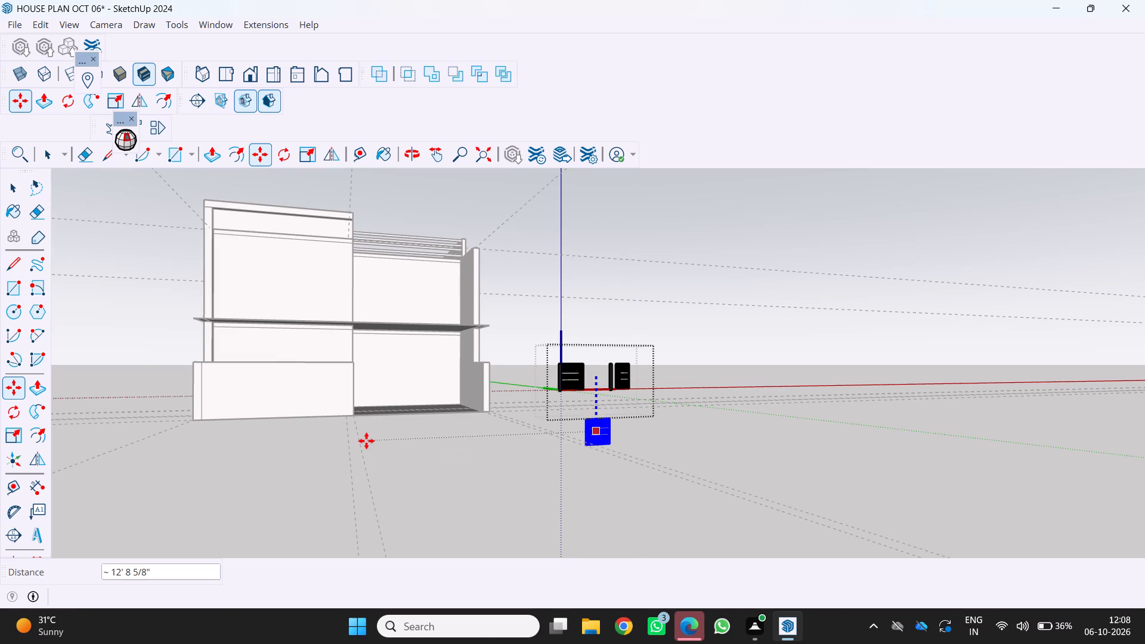
pyautogui.press('Left')
pyautogui.moveTo(493, 394); pyautogui.dragTo(720, 348)
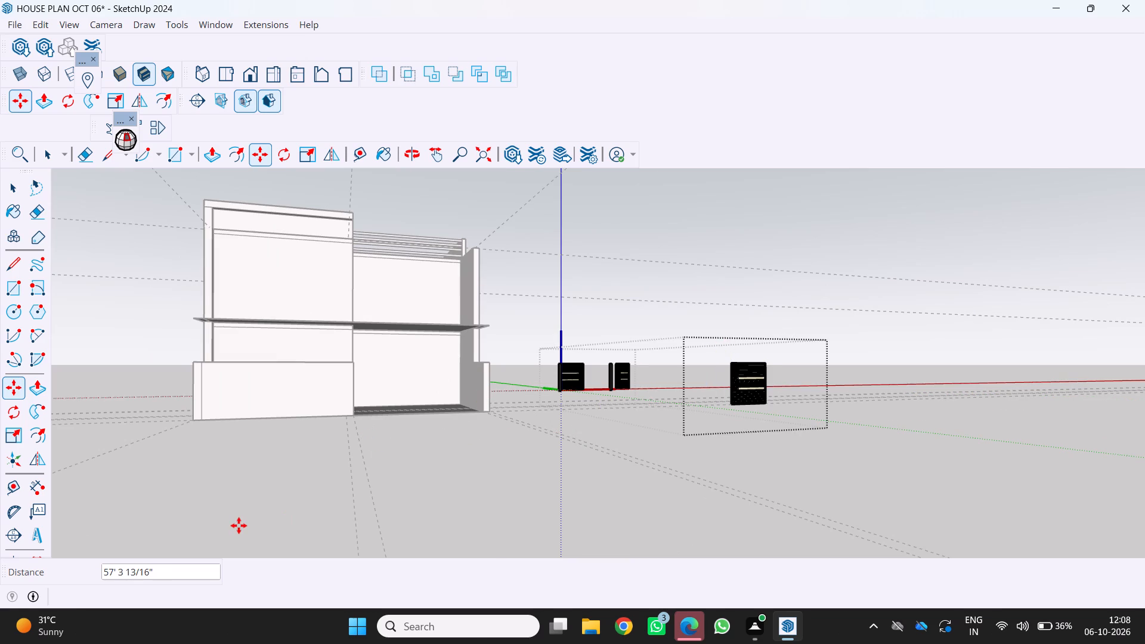
pyautogui.press('Right')
pyautogui.press('Escape')
pyautogui.press('Escape')
# Move the detached gate leaf to the bottom corner of the front boundary wall's end at the gate opening.
pyautogui.scroll(-5, 671, 407)
pyautogui.scroll(1, 671, 407)
pyautogui.moveTo(671, 407); pyautogui.dragTo(431, 514, button='middle')
pyautogui.middleClick(429, 514)
pyautogui.scroll(2, 688, 438)
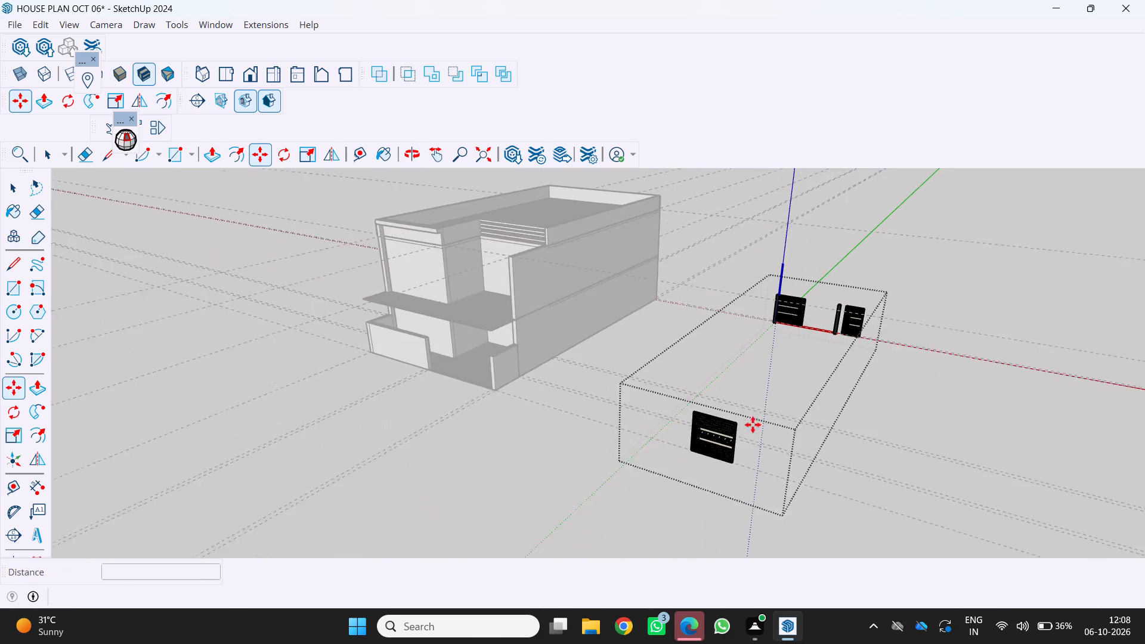
pyautogui.scroll(2, 753, 425)
pyautogui.moveTo(763, 423); pyautogui.dragTo(786, 436, button='middle')
pyautogui.moveTo(787, 437); pyautogui.dragTo(797, 440, button='middle')
pyautogui.scroll(-2, 776, 459)
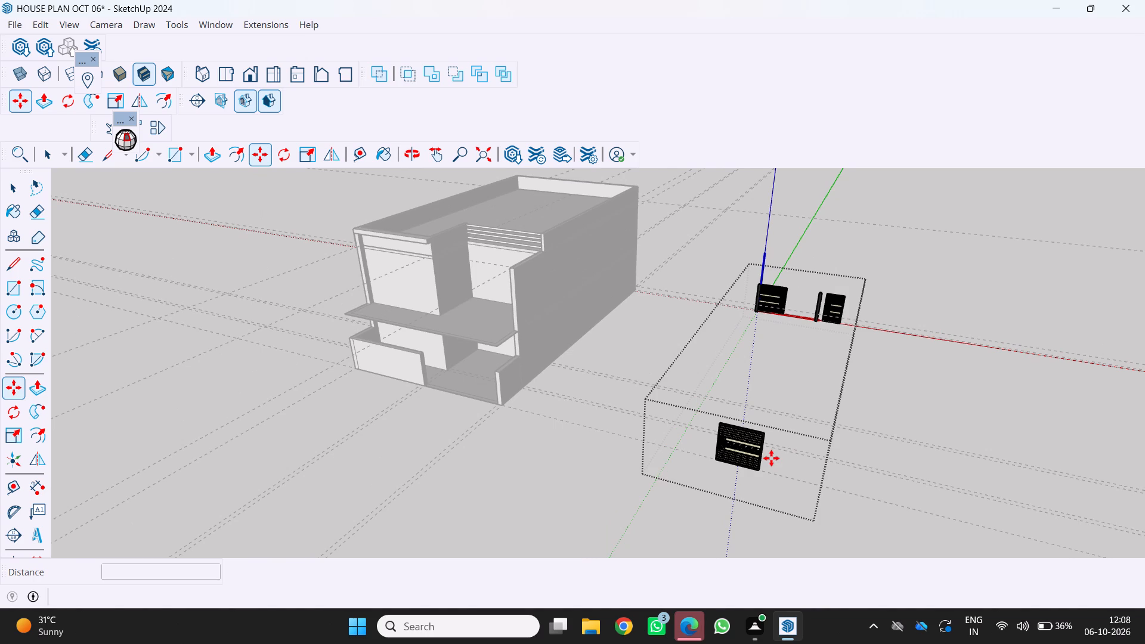
pyautogui.scroll(-5, 772, 458)
pyautogui.scroll(5, 760, 455)
pyautogui.moveTo(729, 442); pyautogui.dragTo(738, 445, button='middle')
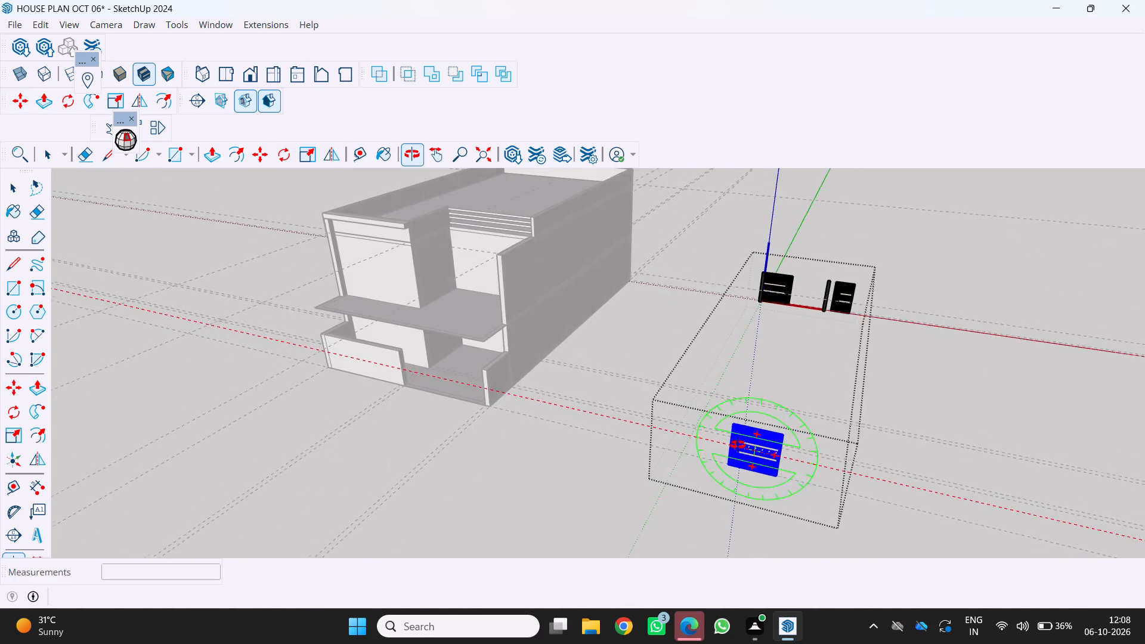
pyautogui.moveTo(738, 445); pyautogui.dragTo(765, 446, button='middle')
pyautogui.doubleClick(767, 447)
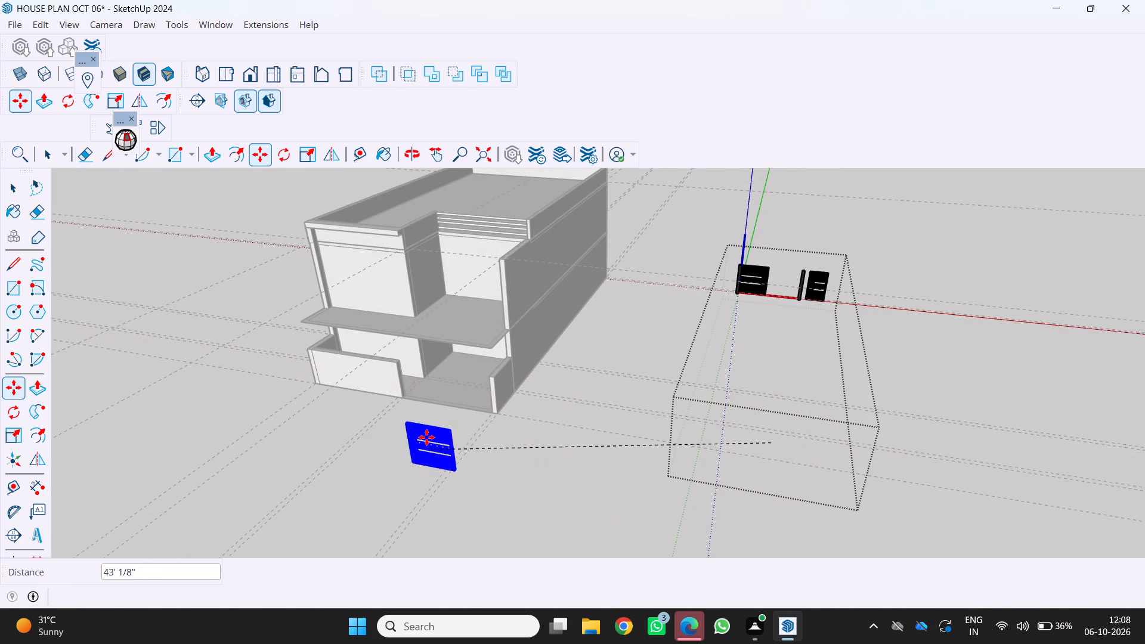
pyautogui.scroll(14, 407, 390)
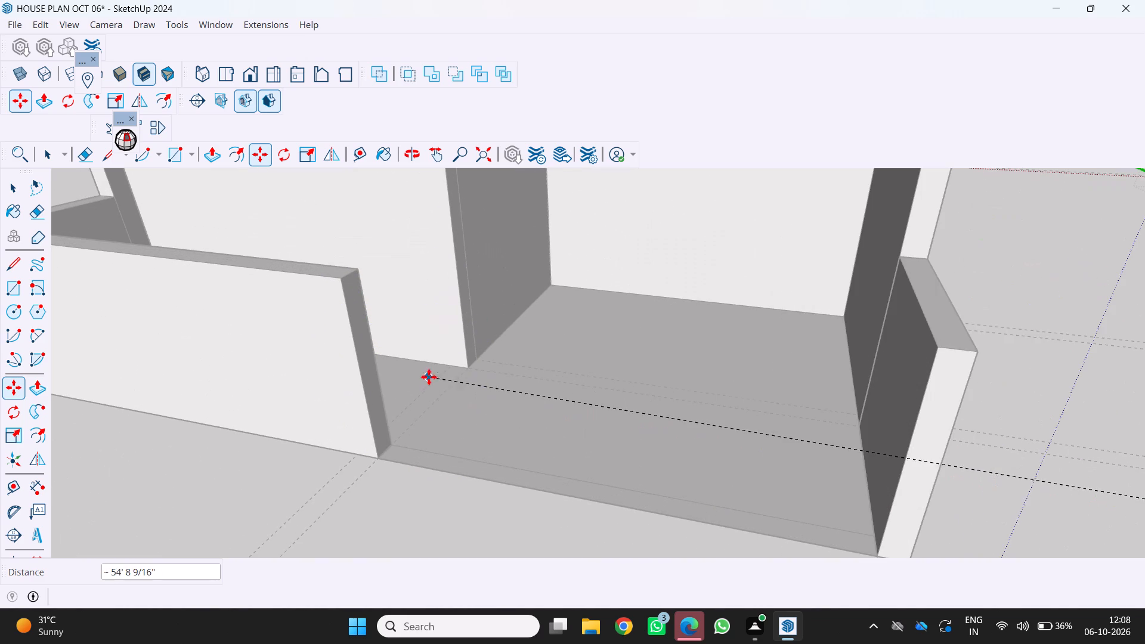
pyautogui.click(385, 455)
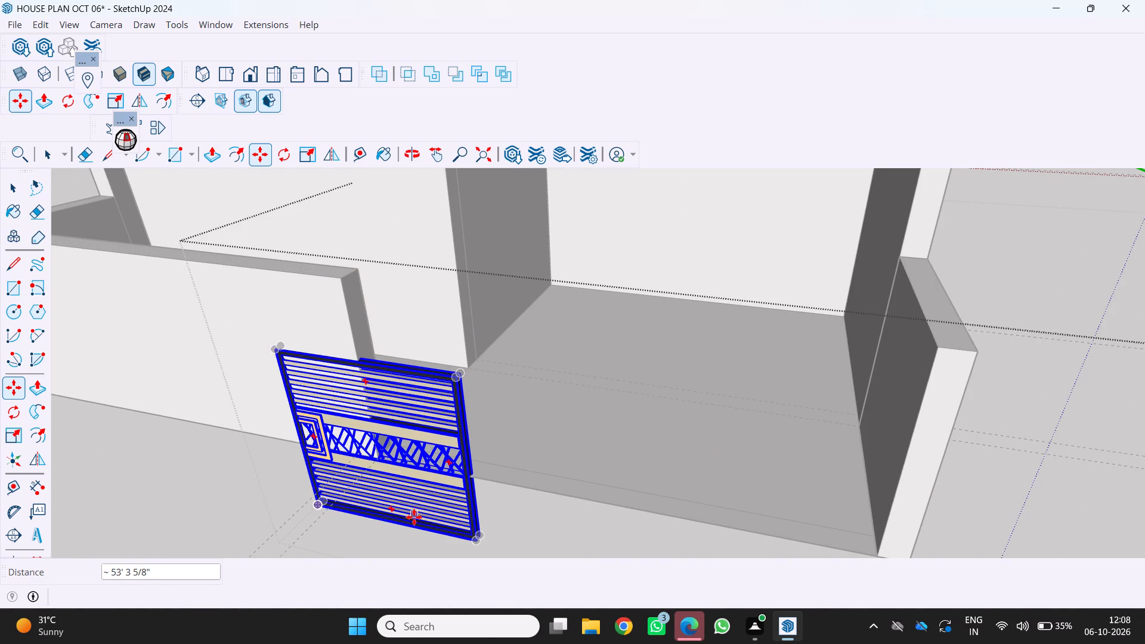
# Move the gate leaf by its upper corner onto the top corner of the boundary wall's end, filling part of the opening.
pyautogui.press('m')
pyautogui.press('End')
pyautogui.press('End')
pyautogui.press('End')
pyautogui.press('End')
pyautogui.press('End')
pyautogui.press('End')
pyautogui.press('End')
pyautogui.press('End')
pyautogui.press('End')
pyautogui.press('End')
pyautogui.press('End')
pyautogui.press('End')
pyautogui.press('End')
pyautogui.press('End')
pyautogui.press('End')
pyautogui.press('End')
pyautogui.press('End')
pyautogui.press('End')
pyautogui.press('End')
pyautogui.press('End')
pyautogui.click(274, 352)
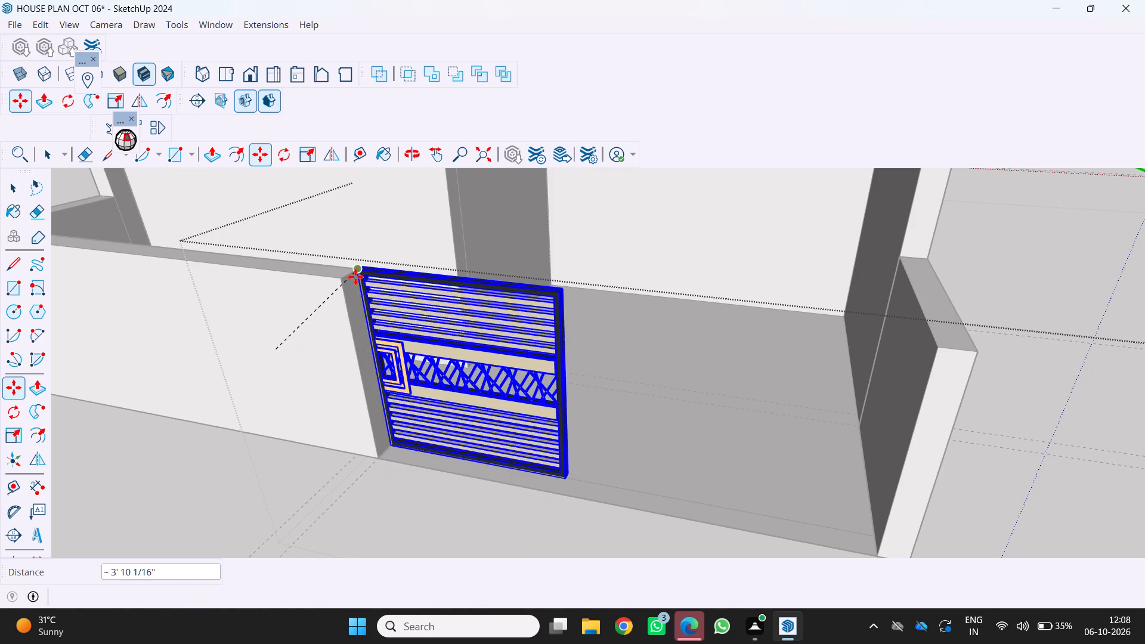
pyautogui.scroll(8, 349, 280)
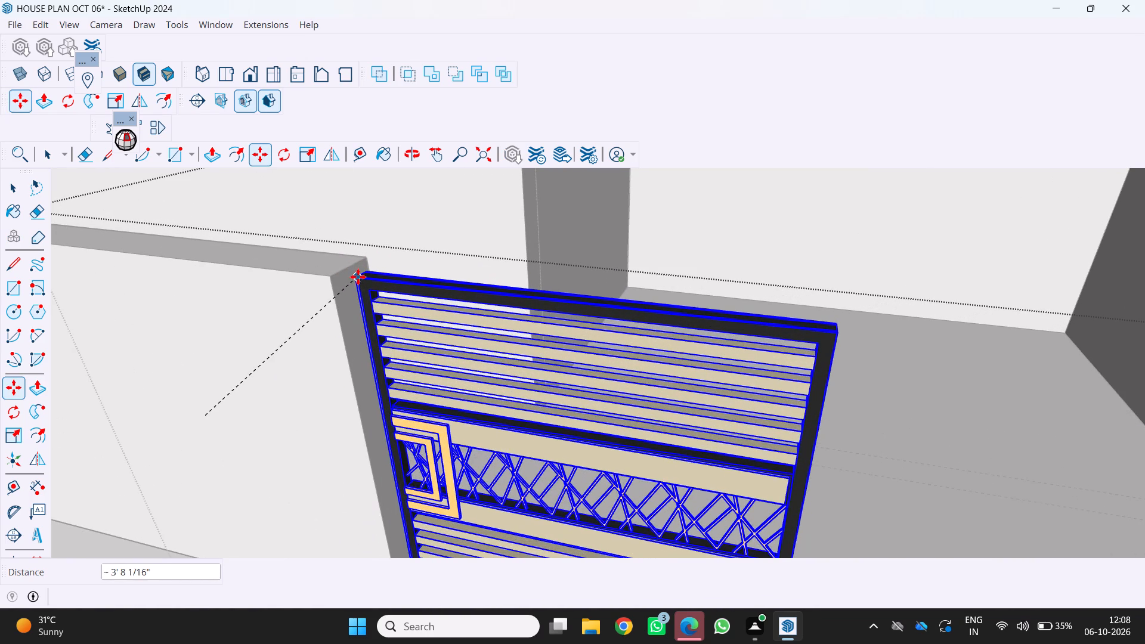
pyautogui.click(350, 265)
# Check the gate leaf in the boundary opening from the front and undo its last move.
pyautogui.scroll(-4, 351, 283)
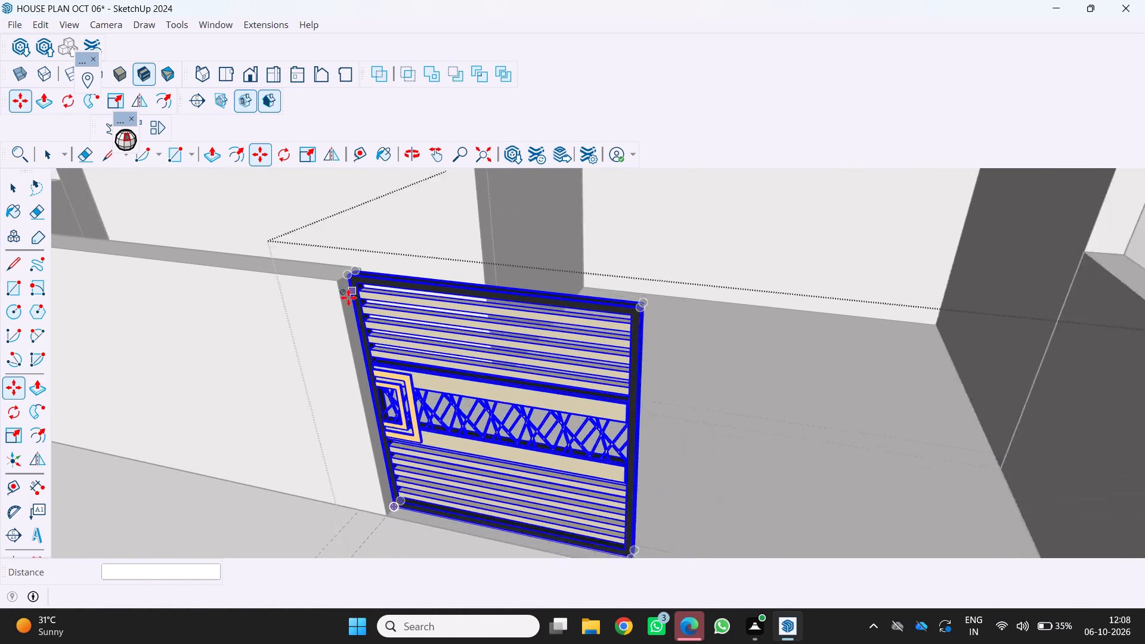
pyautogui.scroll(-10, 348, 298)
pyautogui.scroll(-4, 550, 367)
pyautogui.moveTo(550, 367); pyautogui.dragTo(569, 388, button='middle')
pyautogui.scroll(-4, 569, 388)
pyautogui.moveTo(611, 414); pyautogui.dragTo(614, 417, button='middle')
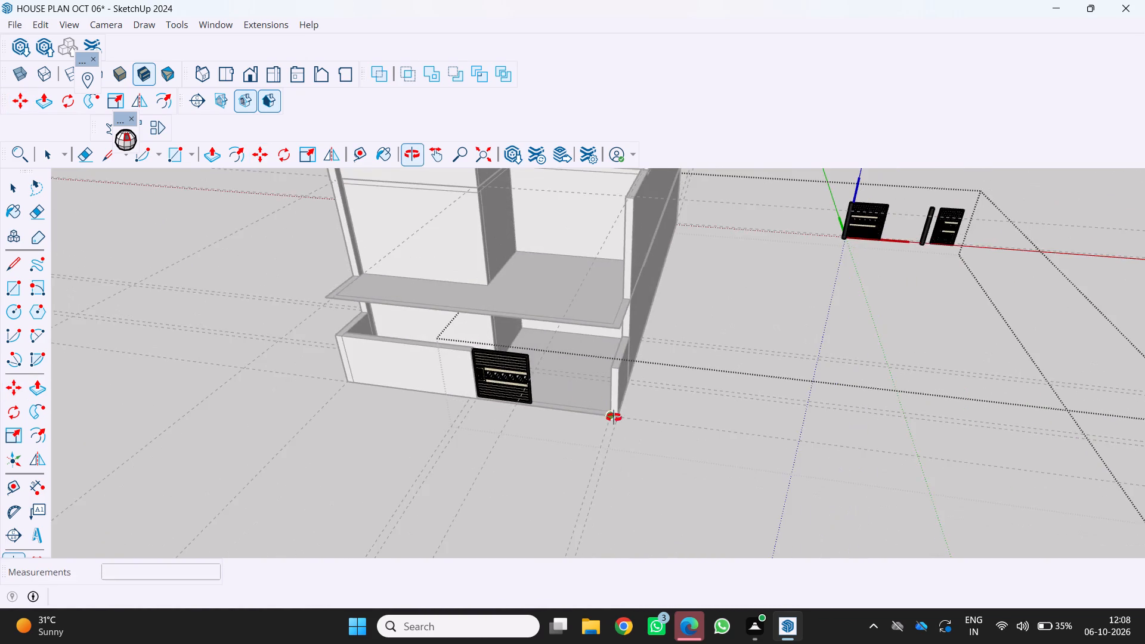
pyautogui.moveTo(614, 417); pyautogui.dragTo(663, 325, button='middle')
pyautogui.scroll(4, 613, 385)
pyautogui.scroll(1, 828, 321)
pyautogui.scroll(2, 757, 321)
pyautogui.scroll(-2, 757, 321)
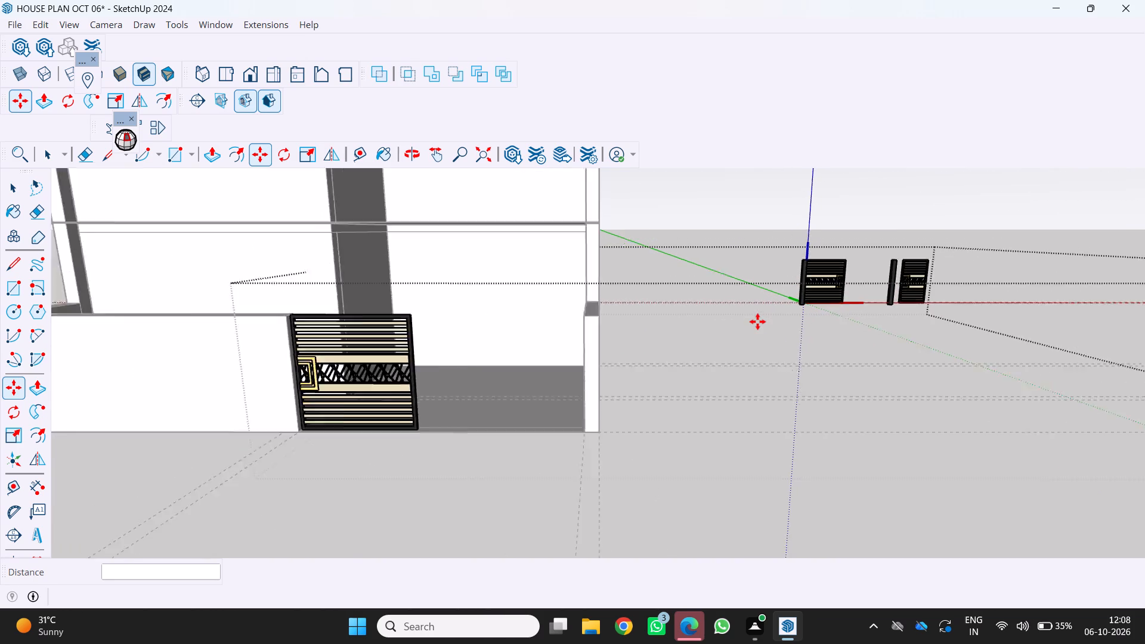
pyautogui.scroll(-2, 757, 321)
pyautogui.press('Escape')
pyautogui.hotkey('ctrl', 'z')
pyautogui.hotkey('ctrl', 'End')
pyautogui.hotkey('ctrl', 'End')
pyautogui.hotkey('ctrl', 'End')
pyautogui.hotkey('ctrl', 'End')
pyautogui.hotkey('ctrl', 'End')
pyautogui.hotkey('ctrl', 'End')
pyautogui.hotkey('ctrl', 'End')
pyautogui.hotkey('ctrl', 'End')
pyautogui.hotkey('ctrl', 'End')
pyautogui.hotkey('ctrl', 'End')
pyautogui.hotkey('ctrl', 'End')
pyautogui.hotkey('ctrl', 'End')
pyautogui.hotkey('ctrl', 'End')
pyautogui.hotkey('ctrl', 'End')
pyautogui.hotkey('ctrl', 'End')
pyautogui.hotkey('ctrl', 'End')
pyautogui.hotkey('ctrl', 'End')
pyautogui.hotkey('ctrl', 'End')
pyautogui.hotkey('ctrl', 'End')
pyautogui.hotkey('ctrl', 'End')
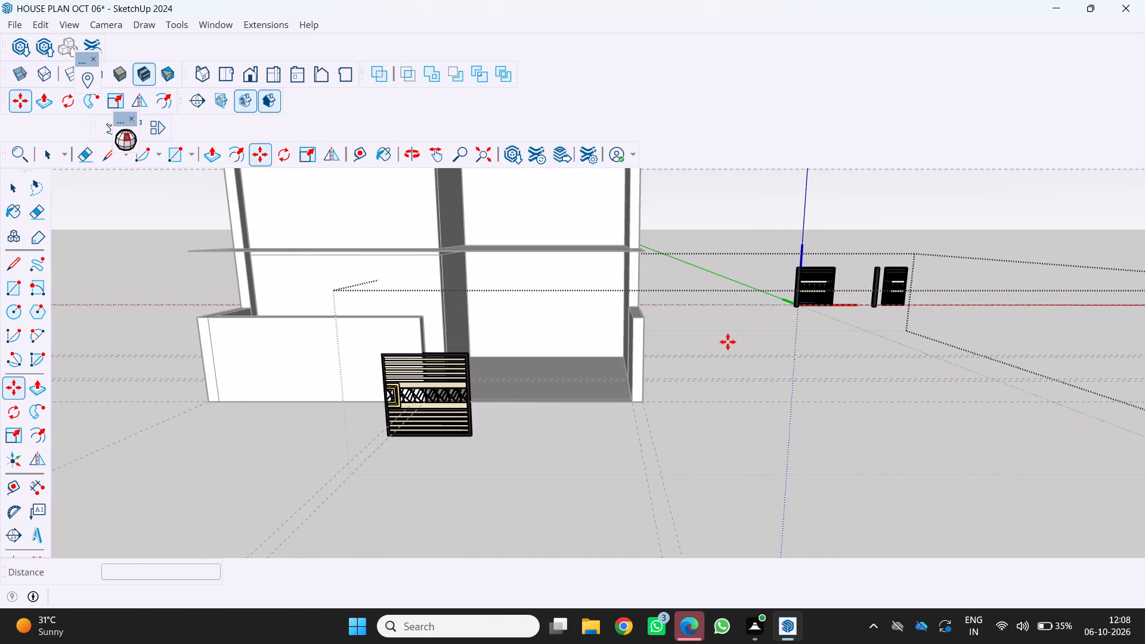
# Move the freestanding gate post about 71' to the bottom inner corner of the short boundary wall across the gate opening.
pyautogui.scroll(2, 849, 259)
pyautogui.press('space')
pyautogui.press('End')
pyautogui.press('space')
pyautogui.press('End')
pyautogui.press('End')
pyautogui.press('End')
pyautogui.press('End')
pyautogui.press('End')
pyautogui.press('End')
pyautogui.press('End')
pyautogui.press('End')
pyautogui.press('End')
pyautogui.press('End')
pyautogui.press('End')
pyautogui.press('End')
pyautogui.press('End')
pyautogui.press('End')
pyautogui.press('End')
pyautogui.press('End')
pyautogui.press('End')
pyautogui.press('End')
pyautogui.press('End')
pyautogui.press('End')
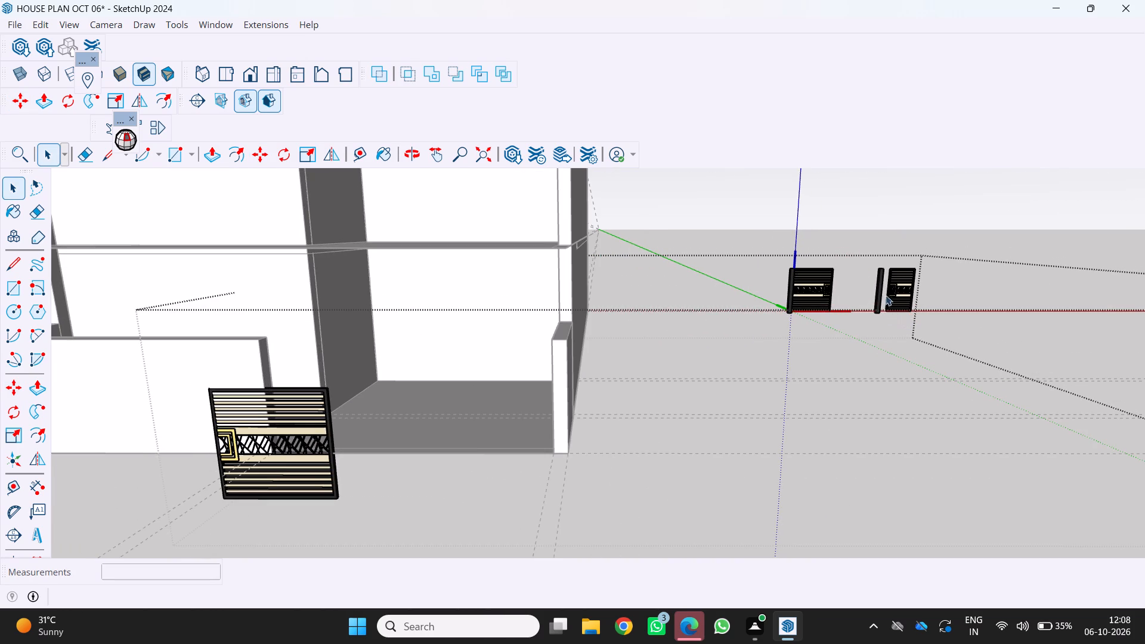
pyautogui.doubleClick(879, 285)
pyautogui.tripleClick(878, 284)
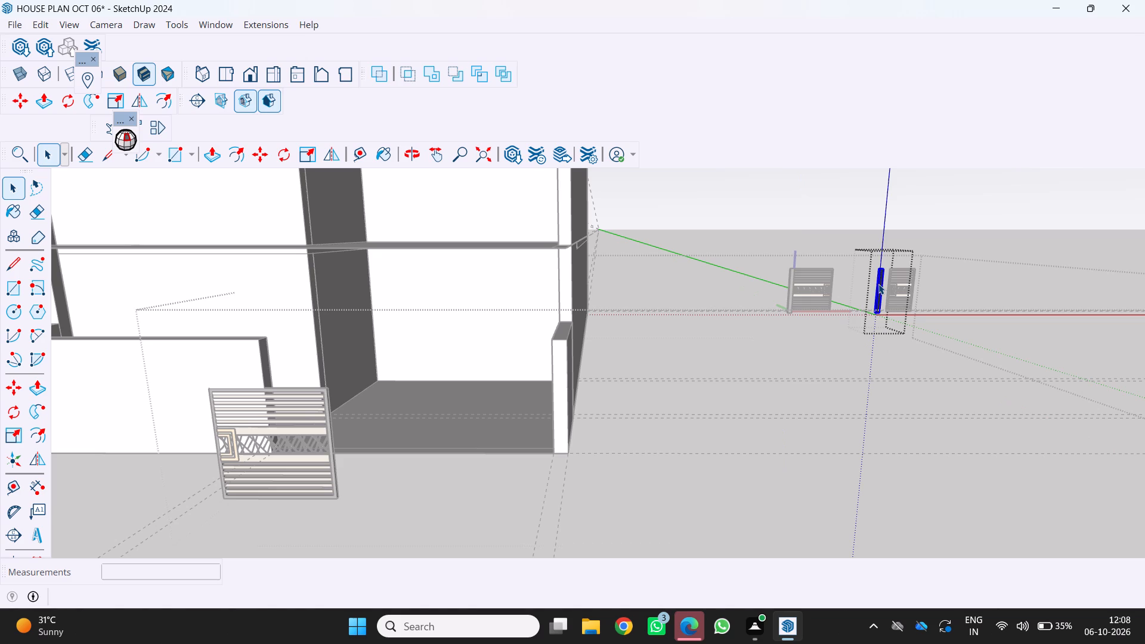
pyautogui.click(878, 284)
pyautogui.click(878, 284)
pyautogui.press('m')
pyautogui.press('End')
pyautogui.press('End')
pyautogui.press('End')
pyautogui.press('End')
pyautogui.press('End')
pyautogui.press('End')
pyautogui.press('End')
pyautogui.press('End')
pyautogui.press('End')
pyautogui.press('End')
pyautogui.press('End')
pyautogui.press('End')
pyautogui.press('End')
pyautogui.press('End')
pyautogui.press('End')
pyautogui.press('End')
pyautogui.press('End')
pyautogui.press('End')
pyautogui.press('End')
pyautogui.press('End')
pyautogui.scroll(7, 864, 318)
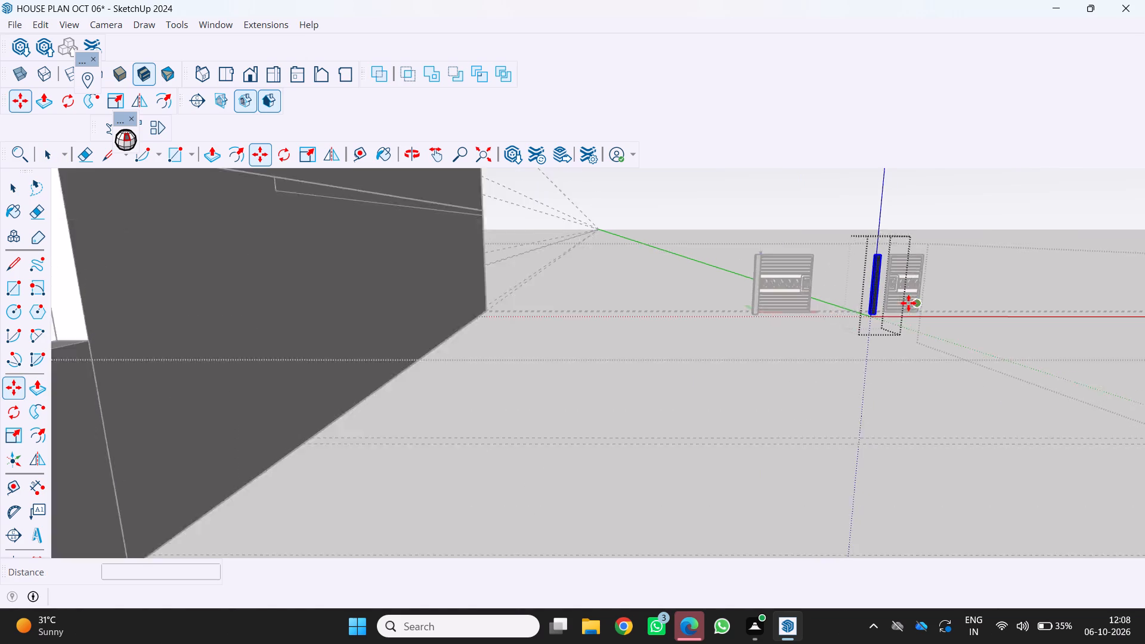
pyautogui.scroll(8, 908, 303)
pyautogui.scroll(18, 825, 304)
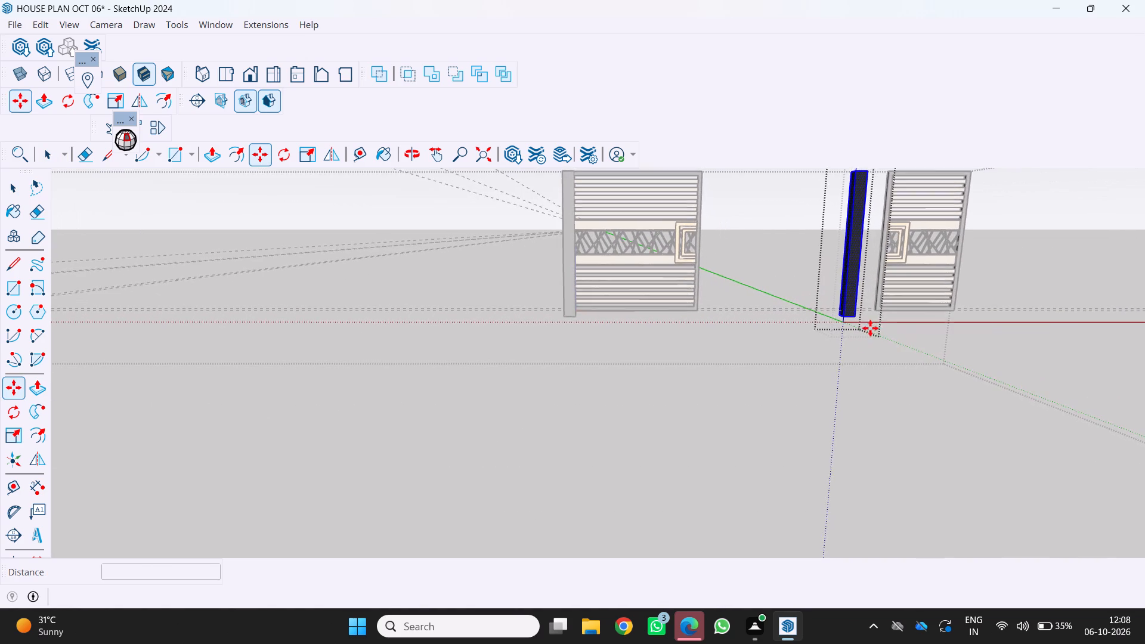
pyautogui.scroll(8, 870, 328)
pyautogui.click(850, 312)
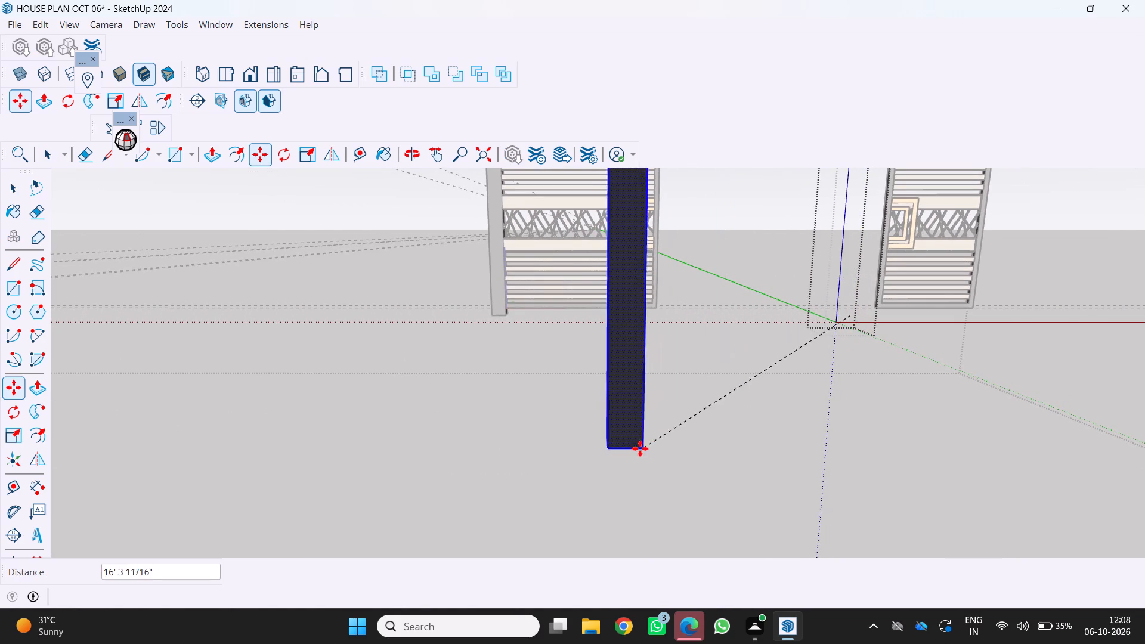
pyautogui.scroll(-10, 640, 448)
pyautogui.scroll(-10, 575, 469)
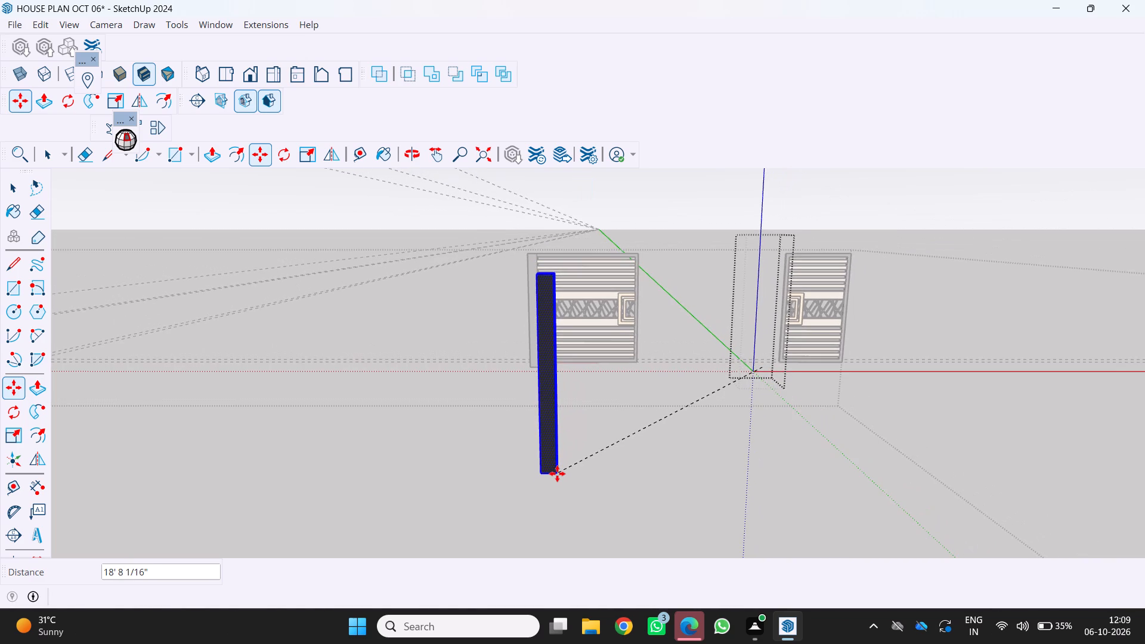
pyautogui.scroll(-20, 557, 473)
pyautogui.scroll(-1, 557, 473)
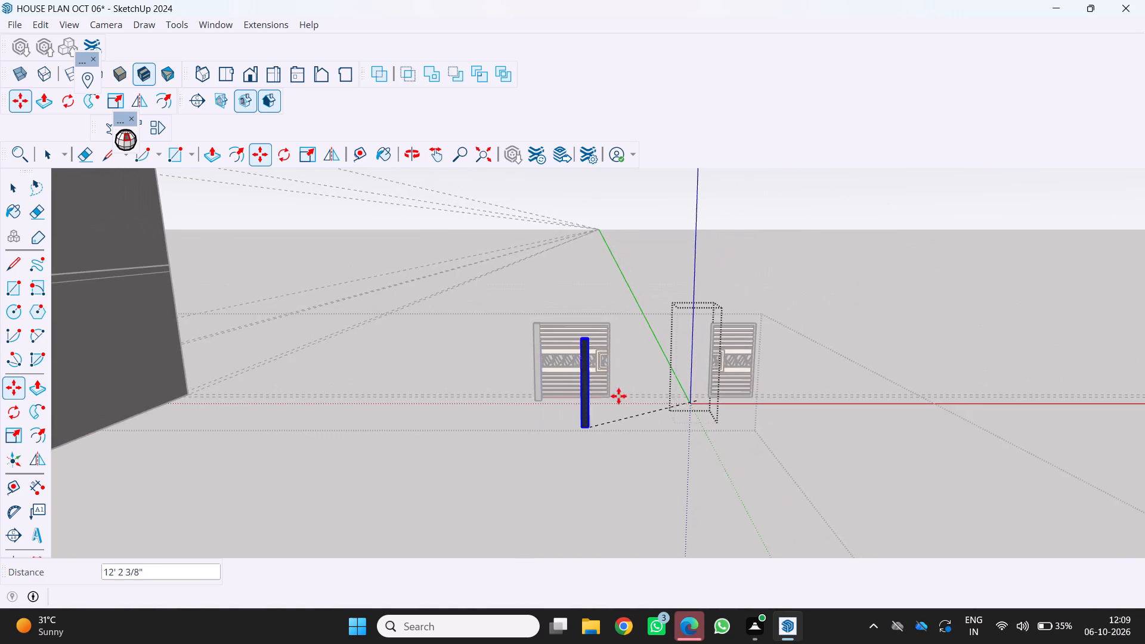
pyautogui.scroll(-20, 627, 396)
pyautogui.scroll(-12, 627, 396)
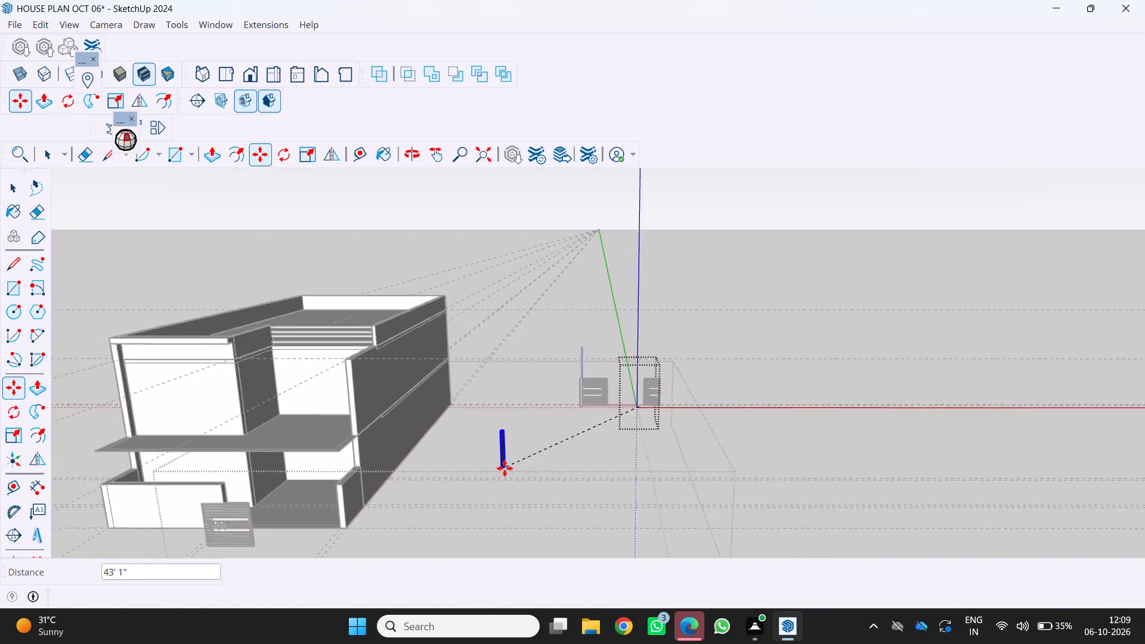
pyautogui.scroll(-8, 505, 468)
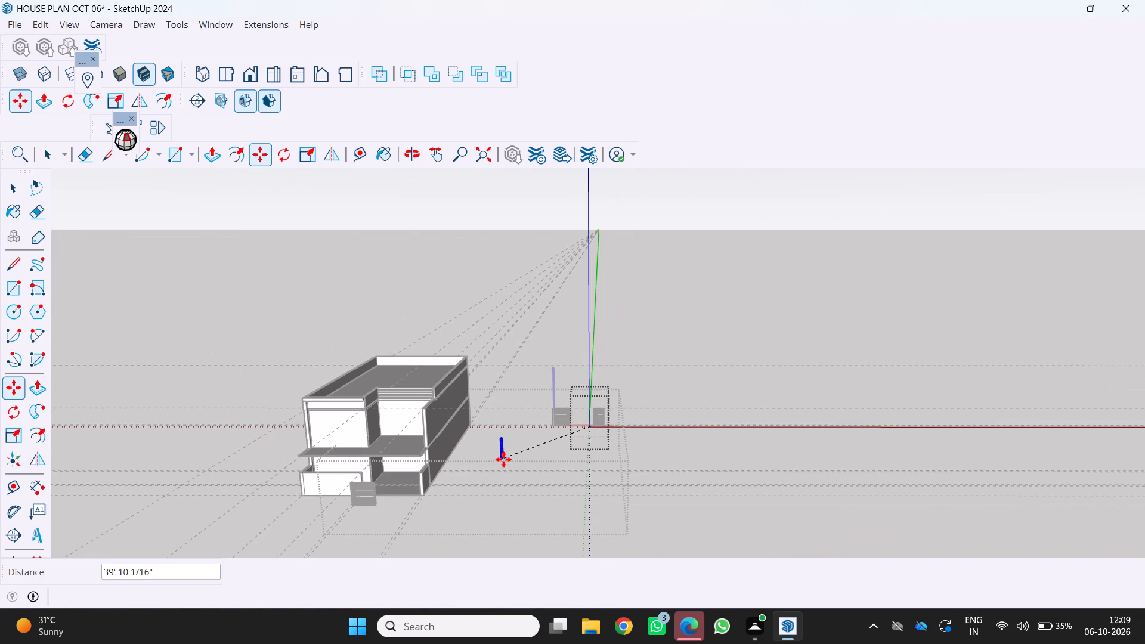
pyautogui.scroll(-3, 505, 457)
pyautogui.moveTo(467, 480); pyautogui.dragTo(479, 473, button='middle')
pyautogui.moveTo(482, 472); pyautogui.dragTo(540, 436, button='middle')
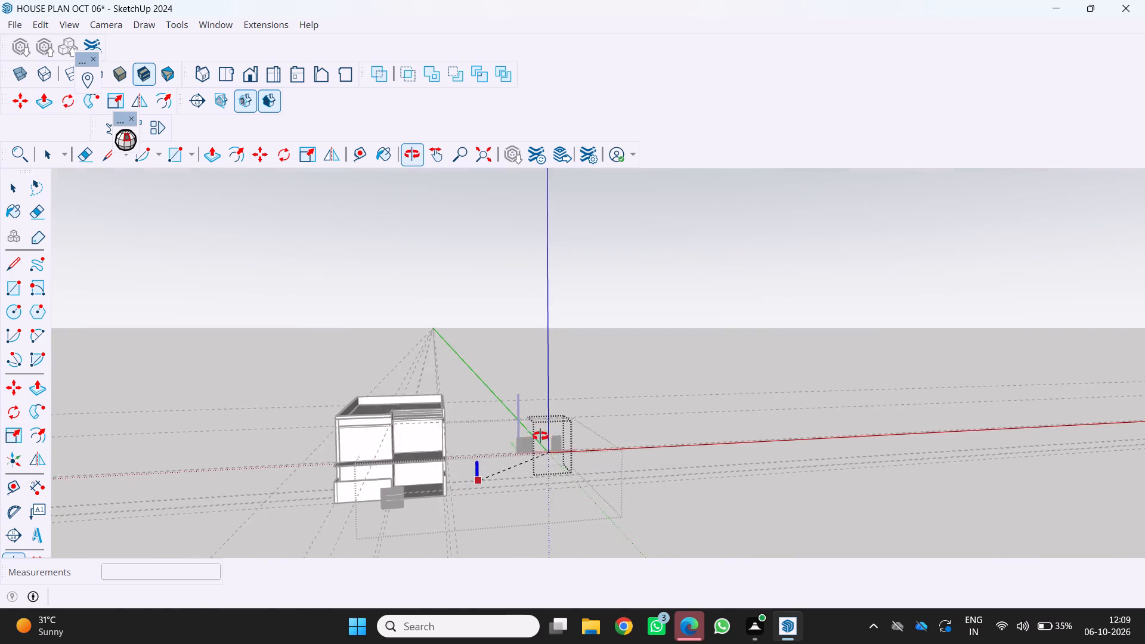
pyautogui.moveTo(540, 436); pyautogui.dragTo(544, 434, button='middle')
pyautogui.scroll(15, 450, 494)
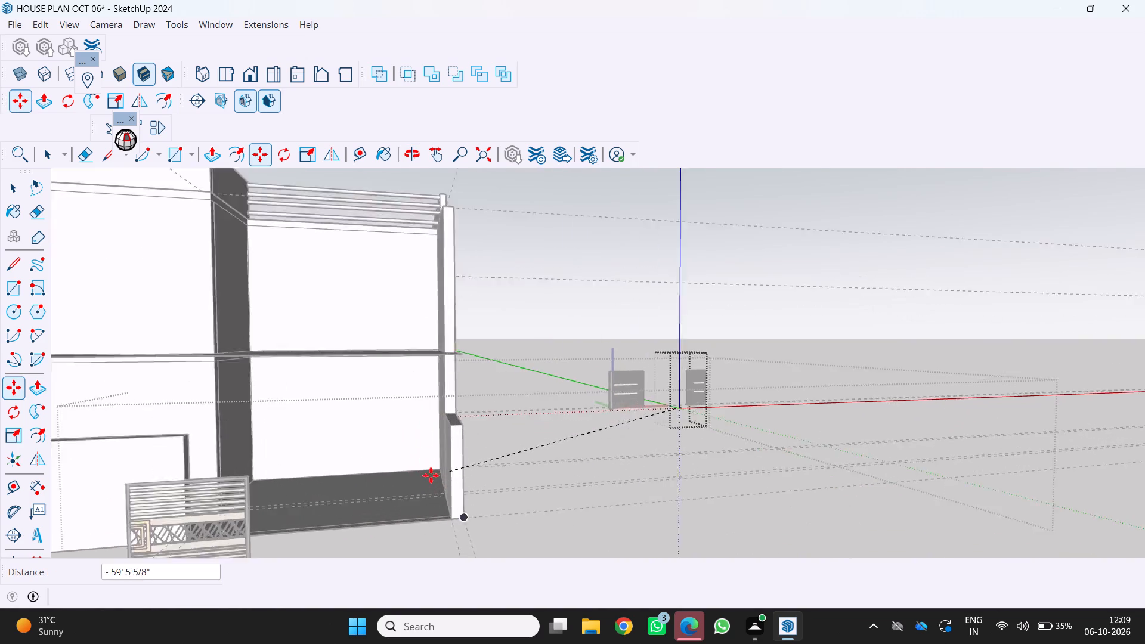
pyautogui.scroll(6, 431, 475)
pyautogui.scroll(-11, 480, 537)
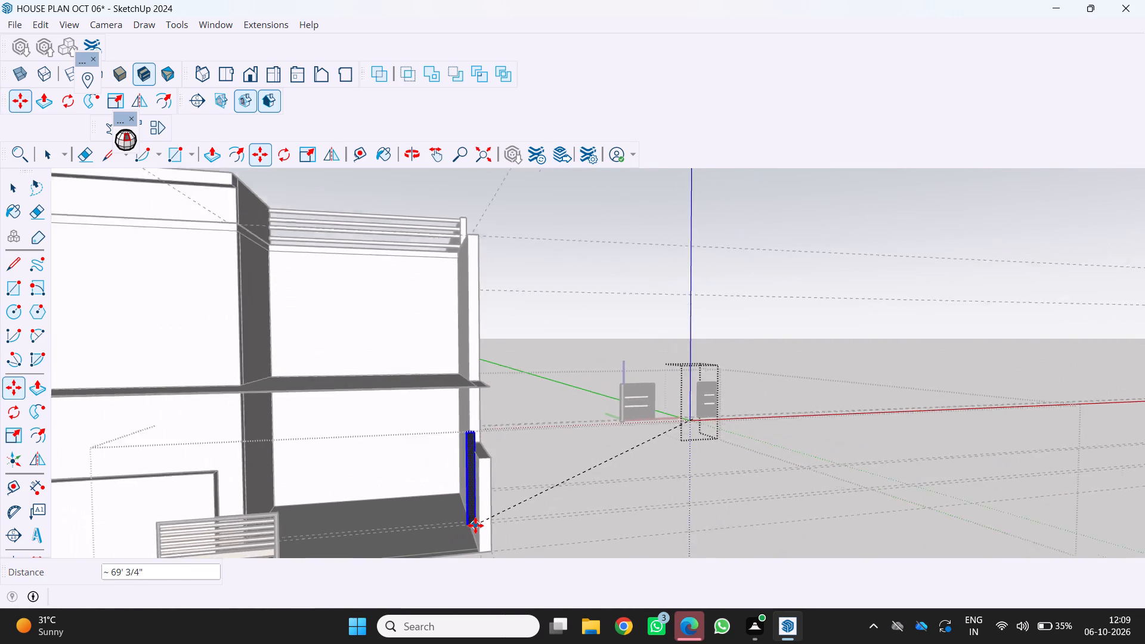
pyautogui.scroll(-2, 475, 525)
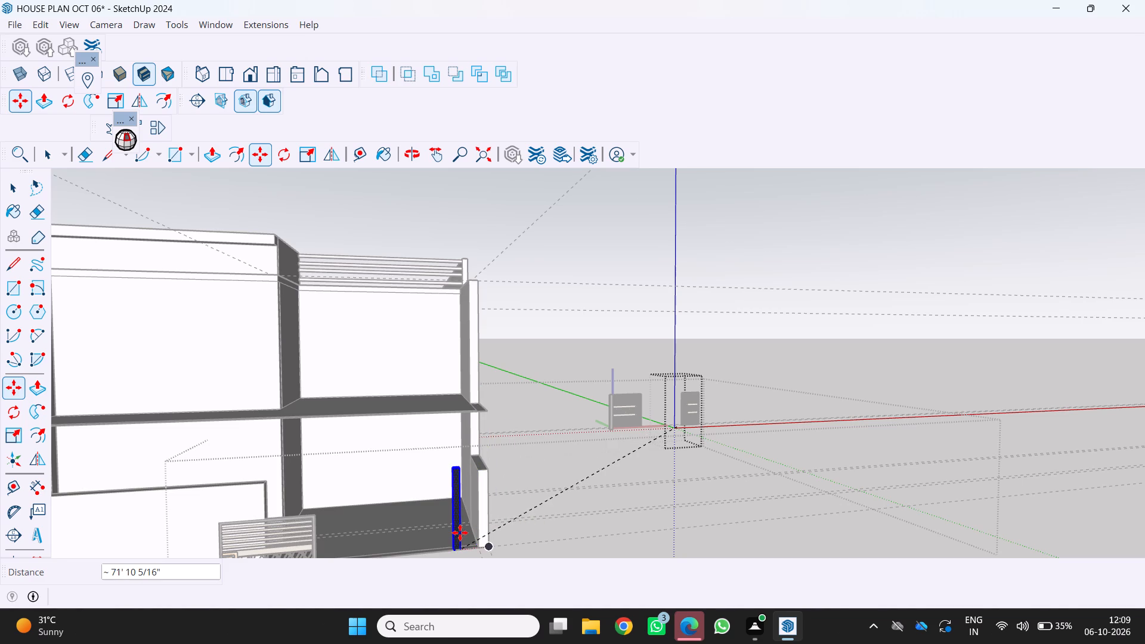
pyautogui.scroll(-1, 460, 532)
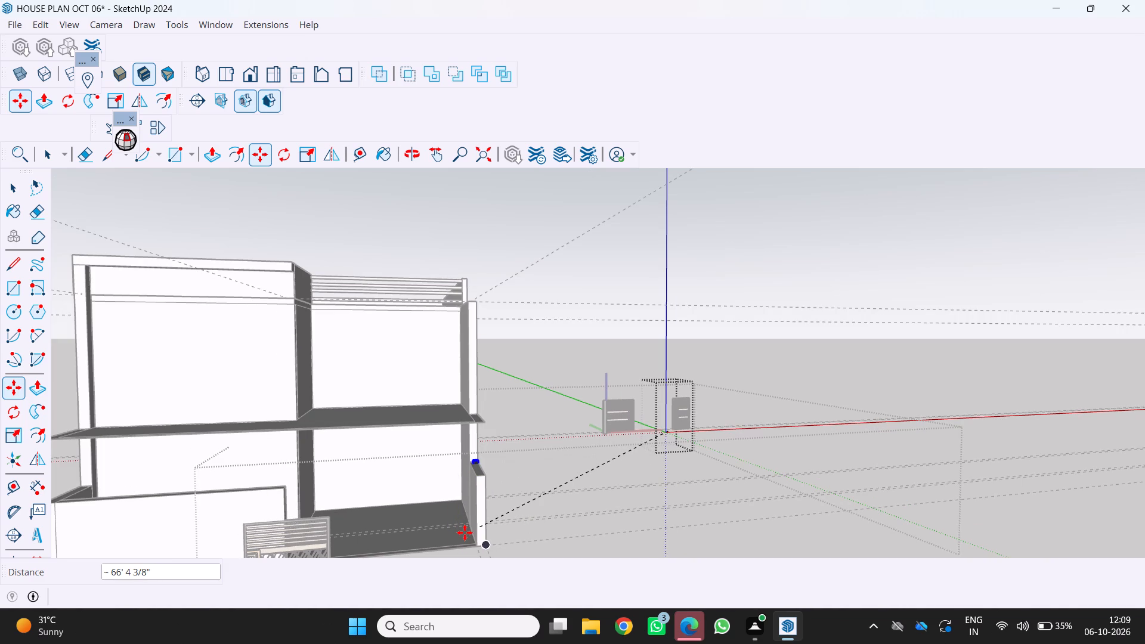
pyautogui.scroll(-3, 465, 530)
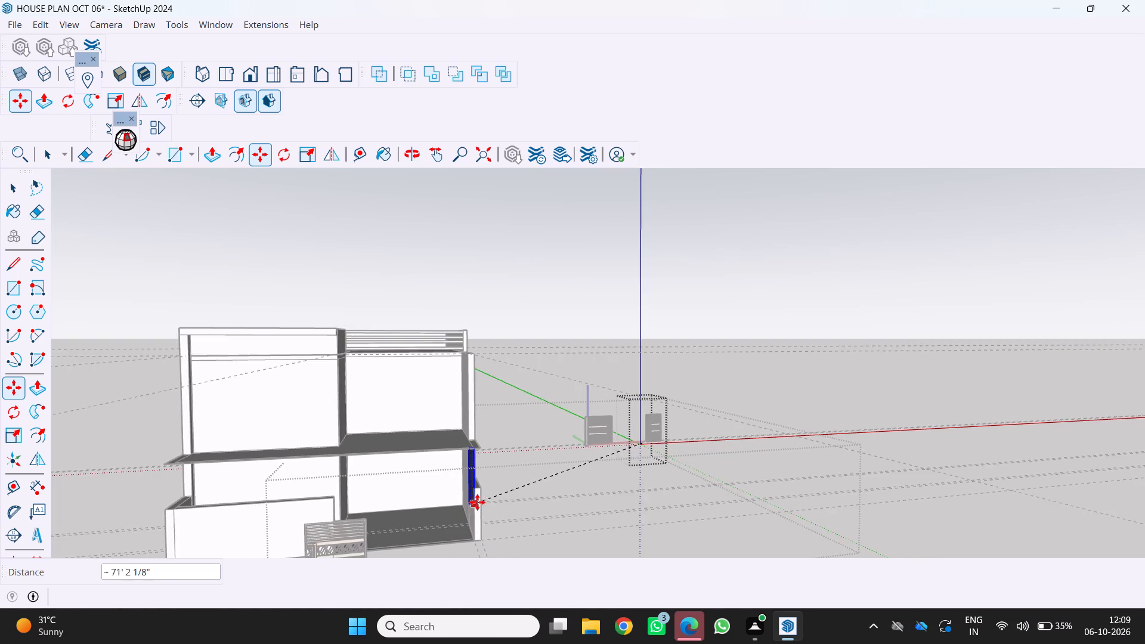
pyautogui.scroll(1, 477, 502)
pyautogui.moveTo(477, 502); pyautogui.dragTo(584, 435, button='middle')
pyautogui.scroll(6, 565, 457)
pyautogui.scroll(-5, 531, 472)
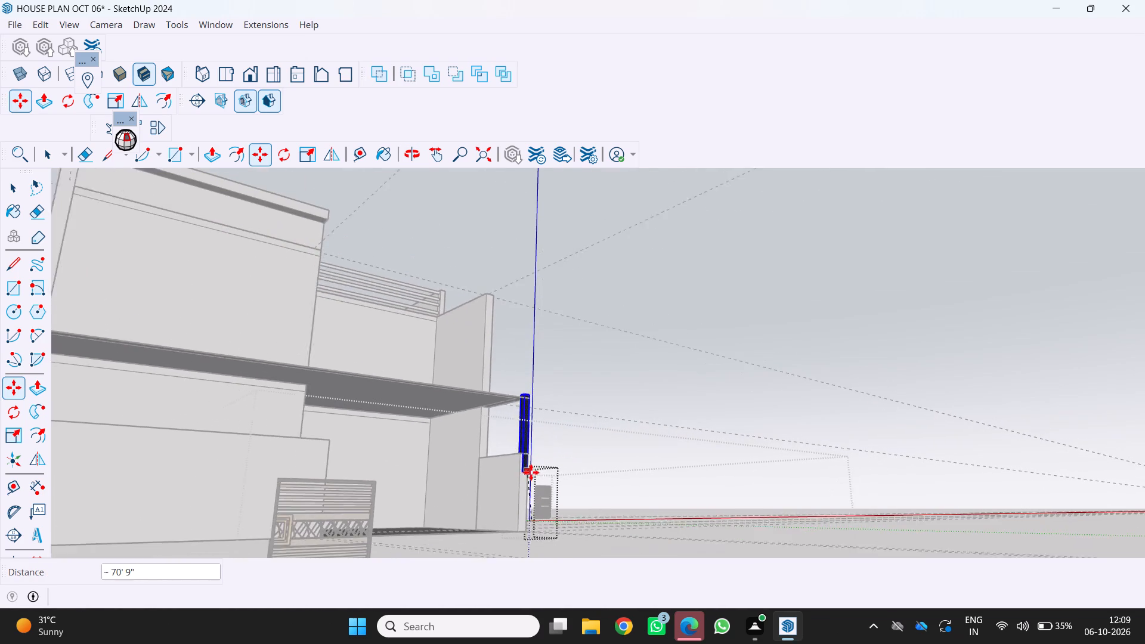
pyautogui.scroll(8, 513, 521)
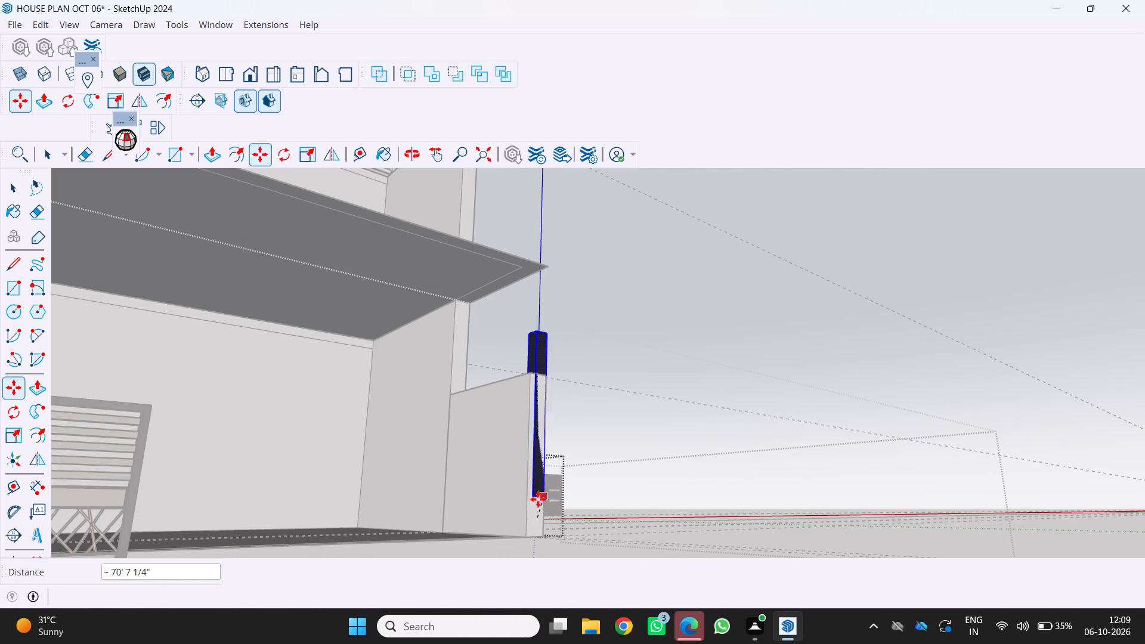
pyautogui.scroll(6, 522, 519)
pyautogui.scroll(-4, 476, 558)
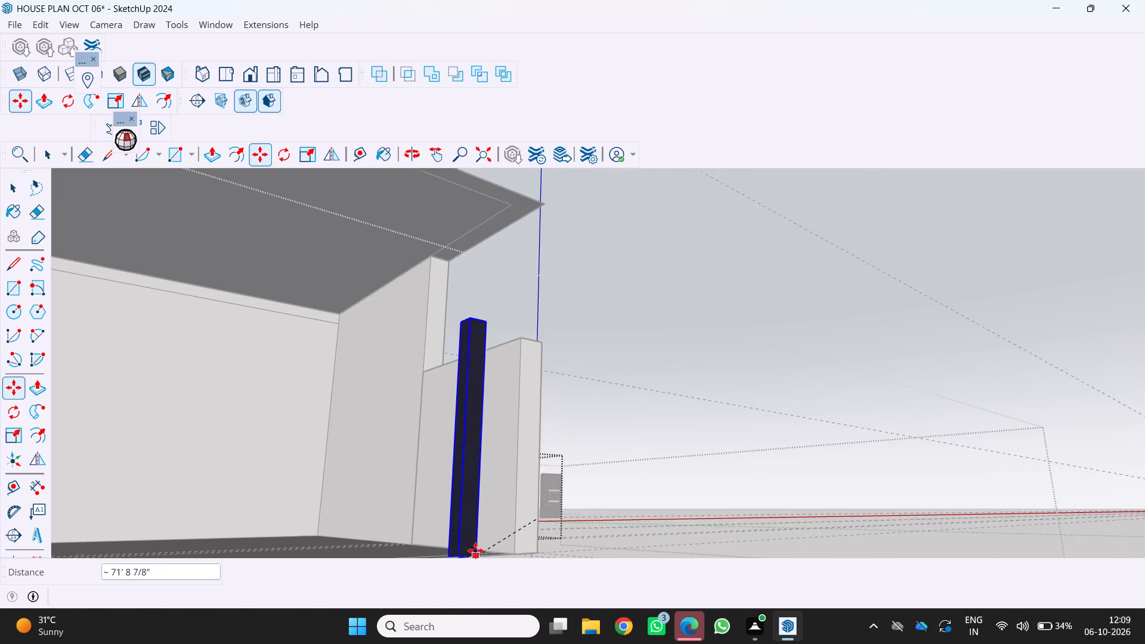
pyautogui.scroll(-5, 481, 530)
pyautogui.scroll(5, 506, 532)
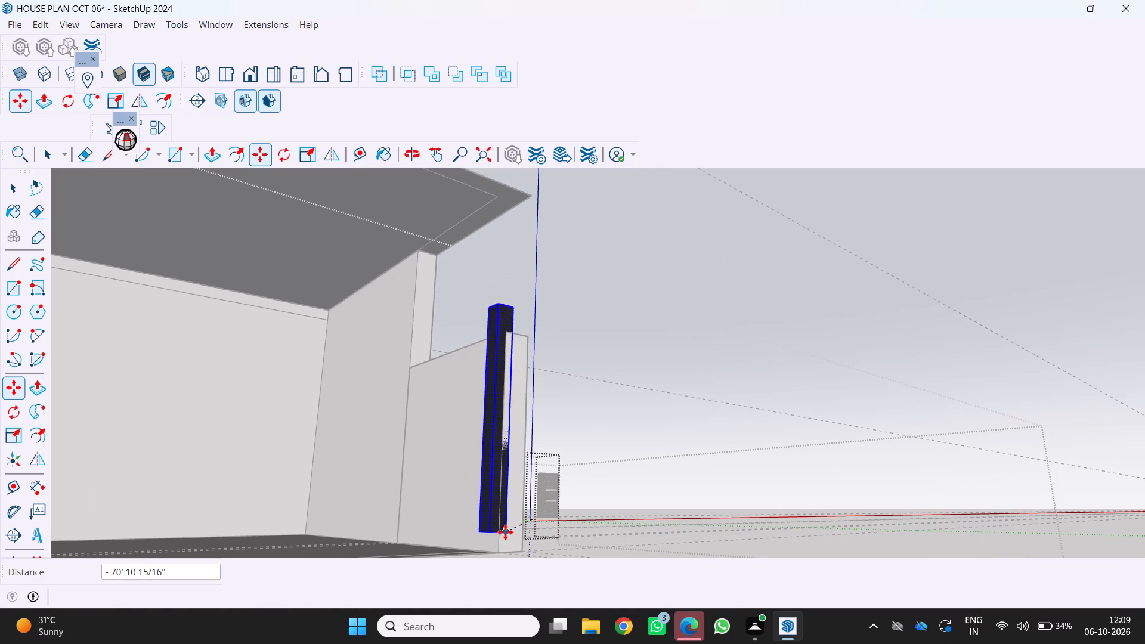
pyautogui.scroll(-3, 505, 531)
pyautogui.moveTo(503, 531); pyautogui.dragTo(500, 457, button='middle')
pyautogui.middleClick(500, 457)
pyautogui.scroll(5, 500, 457)
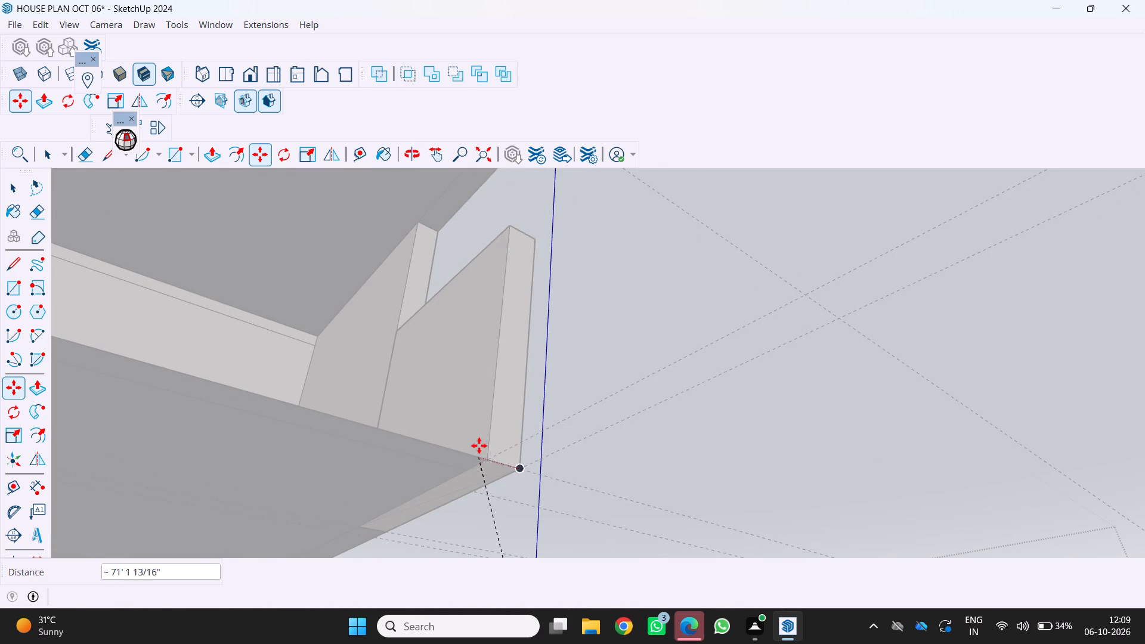
pyautogui.scroll(-5, 484, 447)
pyautogui.moveTo(474, 431); pyautogui.dragTo(482, 470, button='middle')
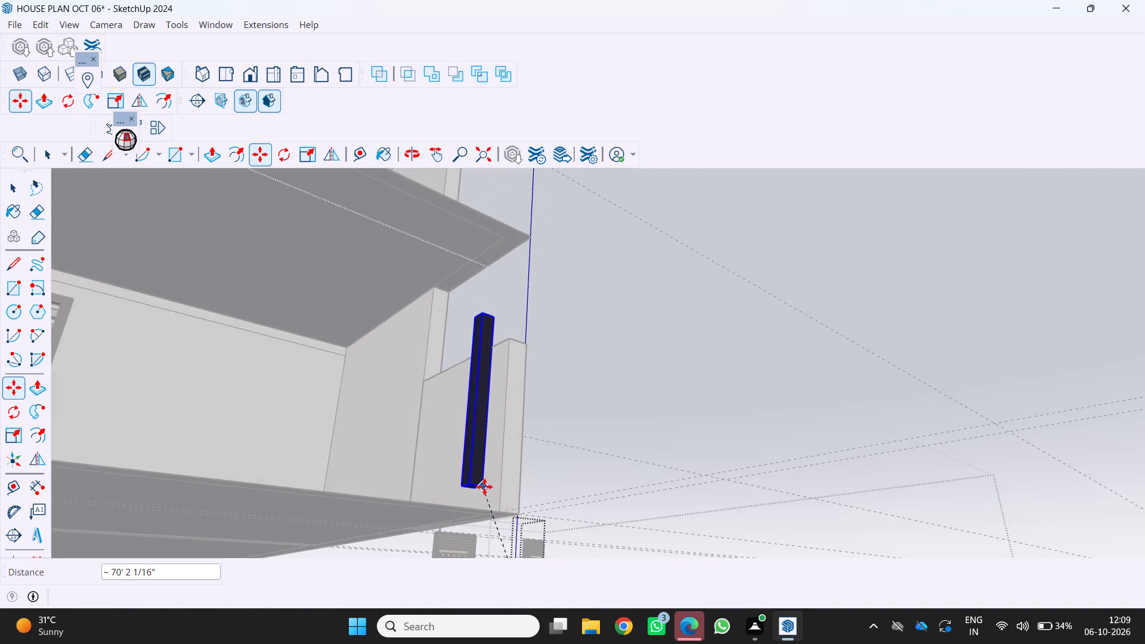
pyautogui.scroll(3, 487, 488)
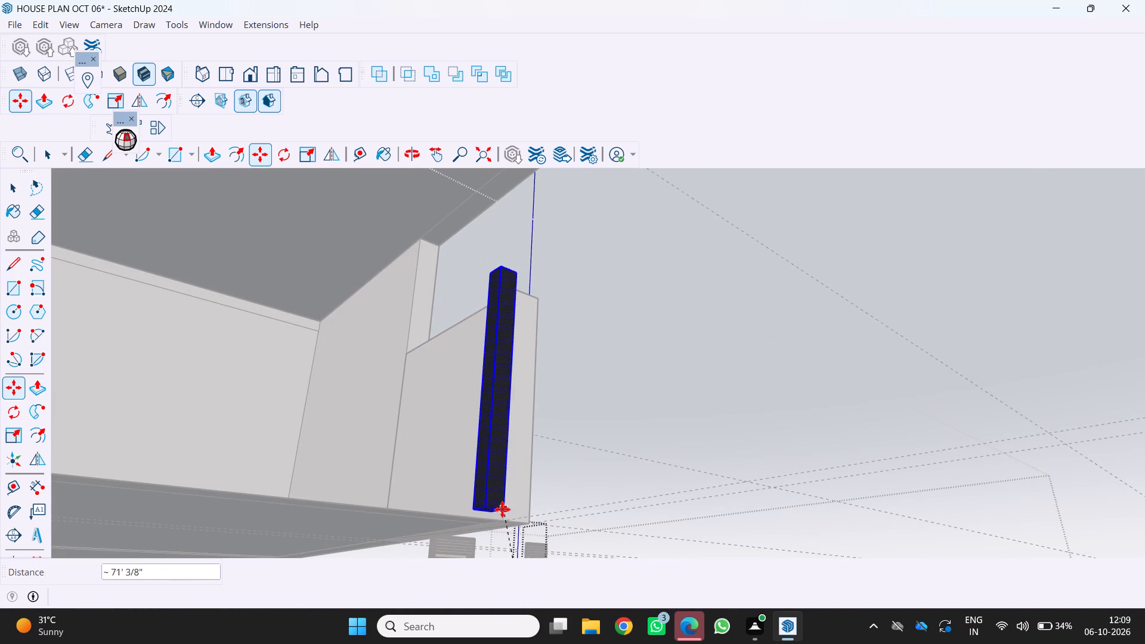
pyautogui.click(503, 515)
# Examine from several angles how the relocated gate post sits against the short boundary wall and compares with its height.
pyautogui.scroll(-5, 448, 463)
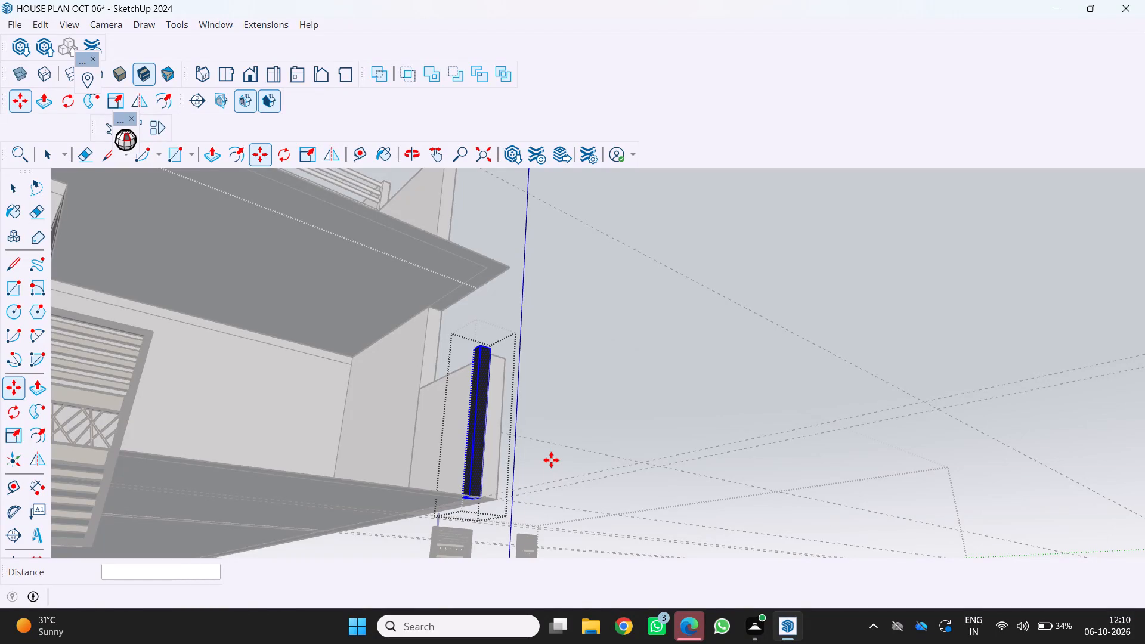
pyautogui.scroll(-5, 506, 423)
pyautogui.moveTo(402, 407); pyautogui.dragTo(342, 470, button='middle')
pyautogui.scroll(1, 342, 470)
pyautogui.middleClick(342, 470)
pyautogui.scroll(7, 414, 463)
pyautogui.moveTo(521, 412); pyautogui.dragTo(422, 445, button='middle')
pyautogui.scroll(-4, 419, 444)
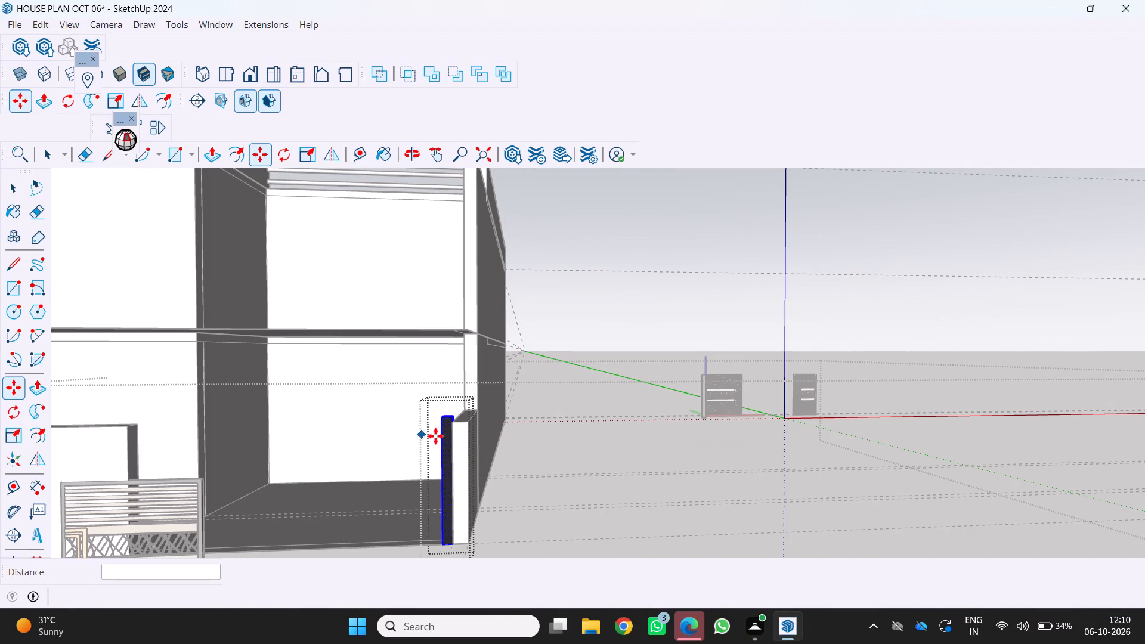
pyautogui.press('space')
pyautogui.press('End')
pyautogui.press('End')
pyautogui.press('End')
pyautogui.press('End')
pyautogui.press('End')
pyautogui.press('End')
pyautogui.press('End')
pyautogui.press('End')
pyautogui.press('End')
pyautogui.press('End')
pyautogui.press('End')
pyautogui.press('End')
pyautogui.press('End')
pyautogui.press('End')
pyautogui.press('End')
pyautogui.press('End')
pyautogui.press('End')
pyautogui.press('End')
pyautogui.press('End')
pyautogui.press('End')
pyautogui.moveTo(508, 496); pyautogui.dragTo(514, 499)
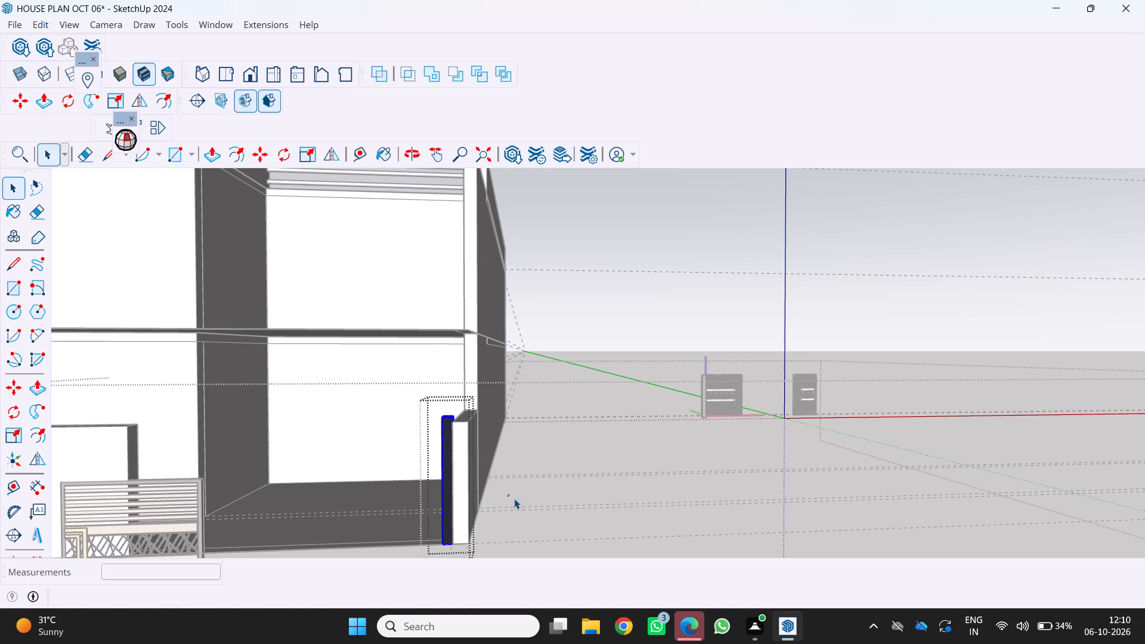
pyautogui.moveTo(514, 499); pyautogui.dragTo(516, 499)
pyautogui.scroll(2, 502, 513)
pyautogui.scroll(3, 392, 389)
pyautogui.moveTo(447, 409); pyautogui.dragTo(512, 377, button='middle')
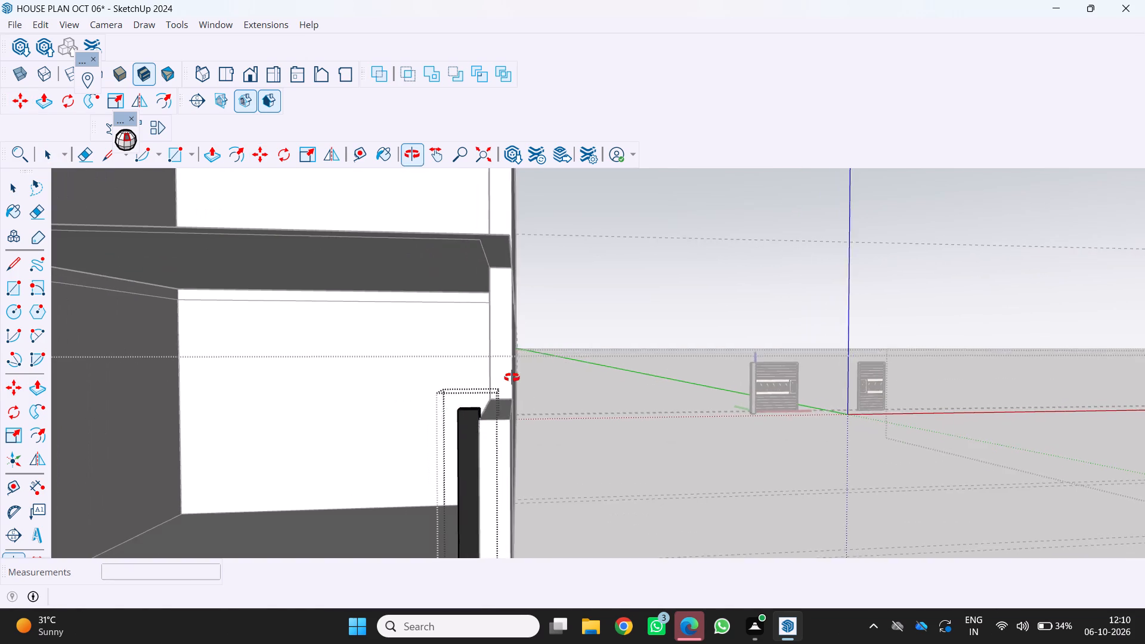
pyautogui.moveTo(512, 377); pyautogui.dragTo(595, 326, button='middle')
pyautogui.scroll(-8, 596, 328)
pyautogui.scroll(-9, 533, 306)
pyautogui.moveTo(536, 340); pyautogui.dragTo(456, 382, button='middle')
pyautogui.scroll(3, 463, 378)
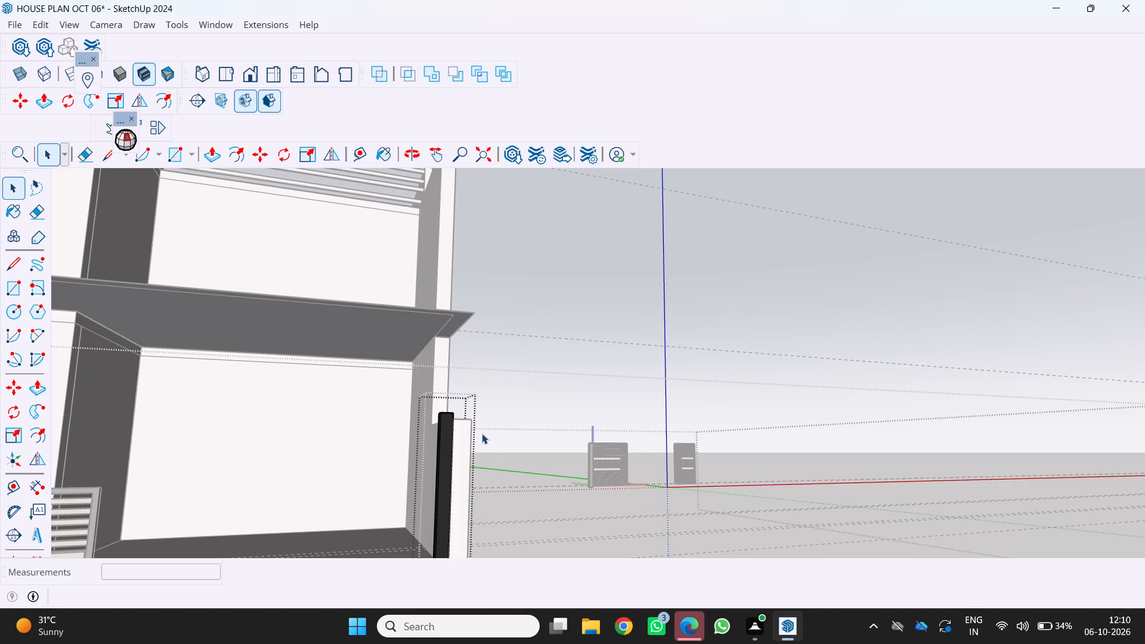
pyautogui.scroll(1, 500, 463)
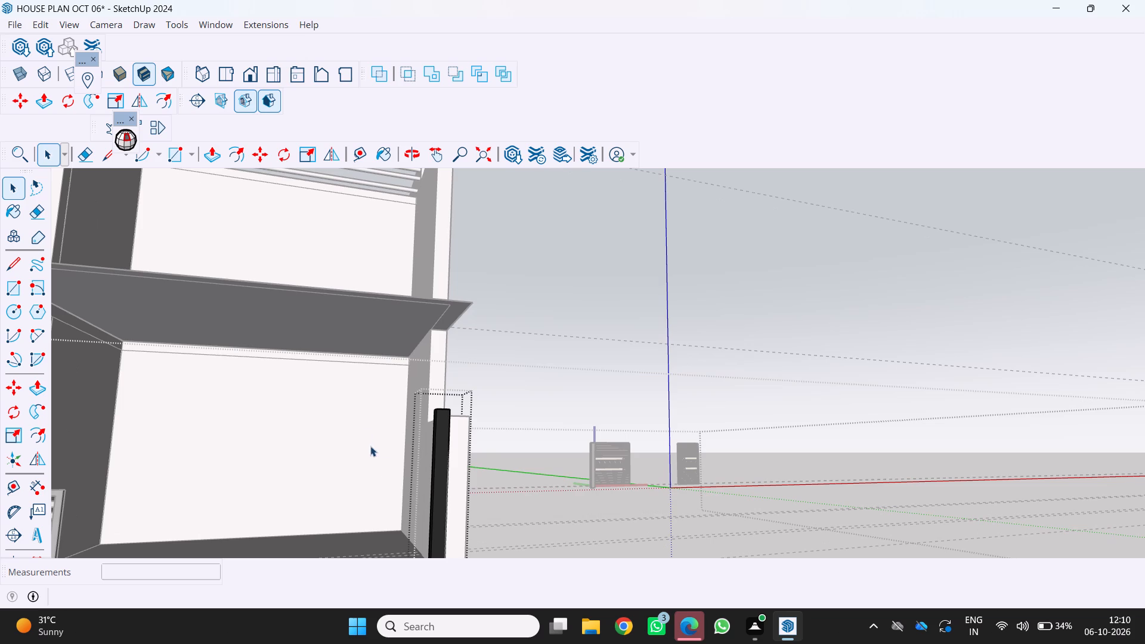
# Scale the gate post by the short boundary wall down in height until its top is level with the wall's top edge.
pyautogui.press('s')
pyautogui.scroll(4, 428, 429)
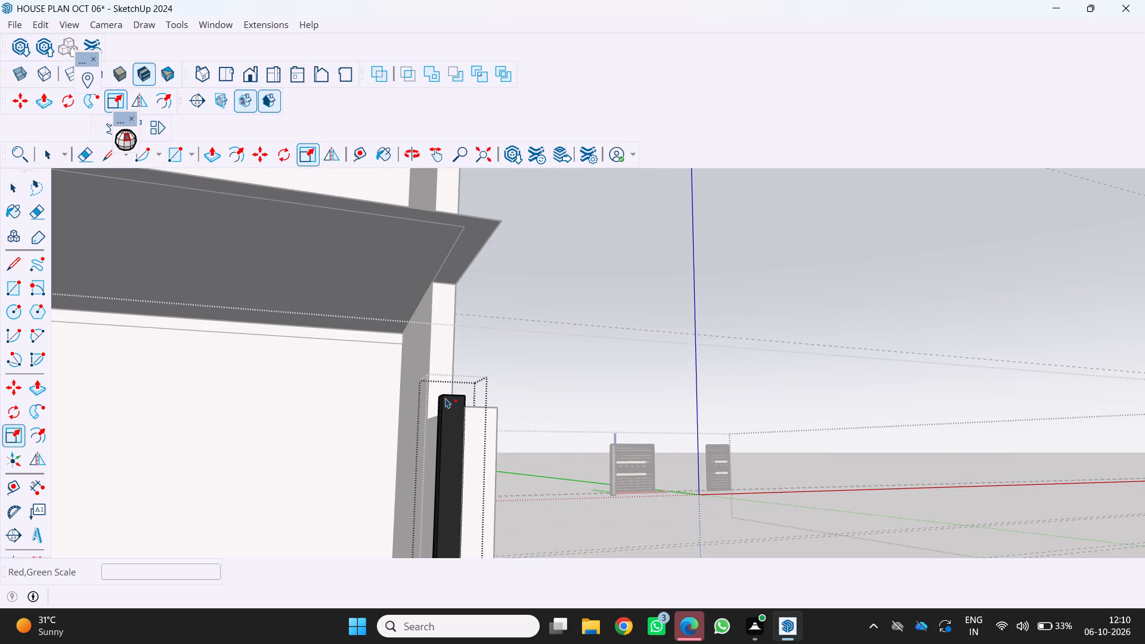
pyautogui.moveTo(445, 395); pyautogui.dragTo(440, 405)
pyautogui.press('s')
pyautogui.press('s')
pyautogui.press('s')
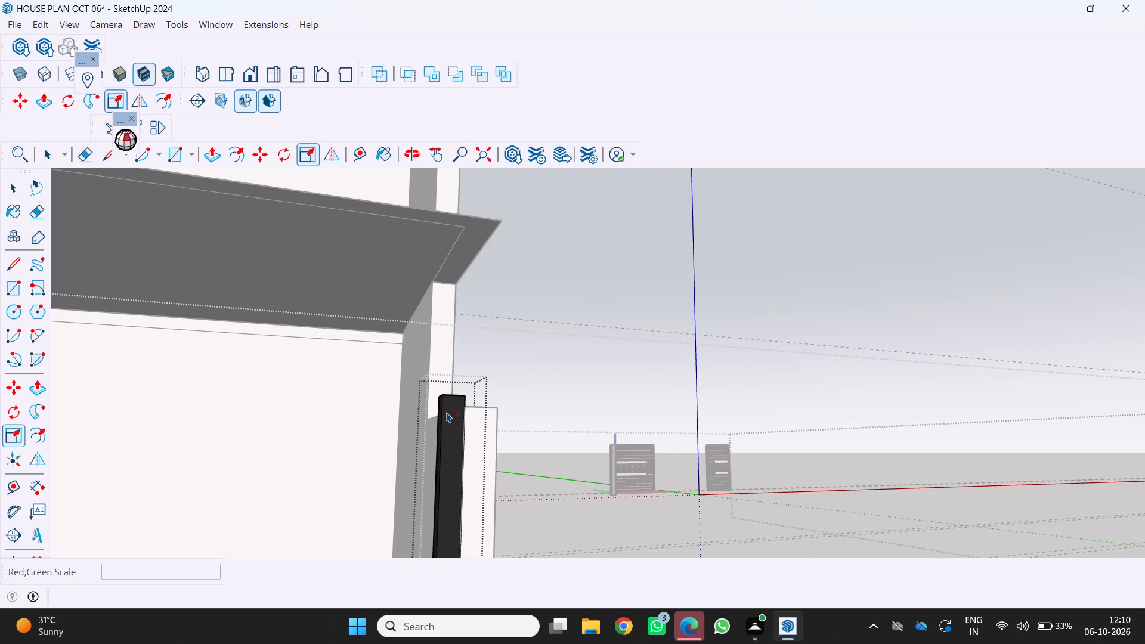
pyautogui.doubleClick(454, 413)
pyautogui.tripleClick(451, 408)
pyautogui.click(735, 439)
pyautogui.press('space')
pyautogui.press('End')
pyautogui.press('space')
pyautogui.press('End')
pyautogui.press('End')
pyautogui.press('End')
pyautogui.press('End')
pyautogui.press('End')
pyautogui.press('End')
pyautogui.press('End')
pyautogui.press('End')
pyautogui.press('End')
pyautogui.press('End')
pyautogui.press('End')
pyautogui.press('End')
pyautogui.press('End')
pyautogui.press('End')
pyautogui.press('End')
pyautogui.press('End')
pyautogui.press('End')
pyautogui.press('End')
pyautogui.press('End')
pyautogui.press('End')
pyautogui.tripleClick(453, 447)
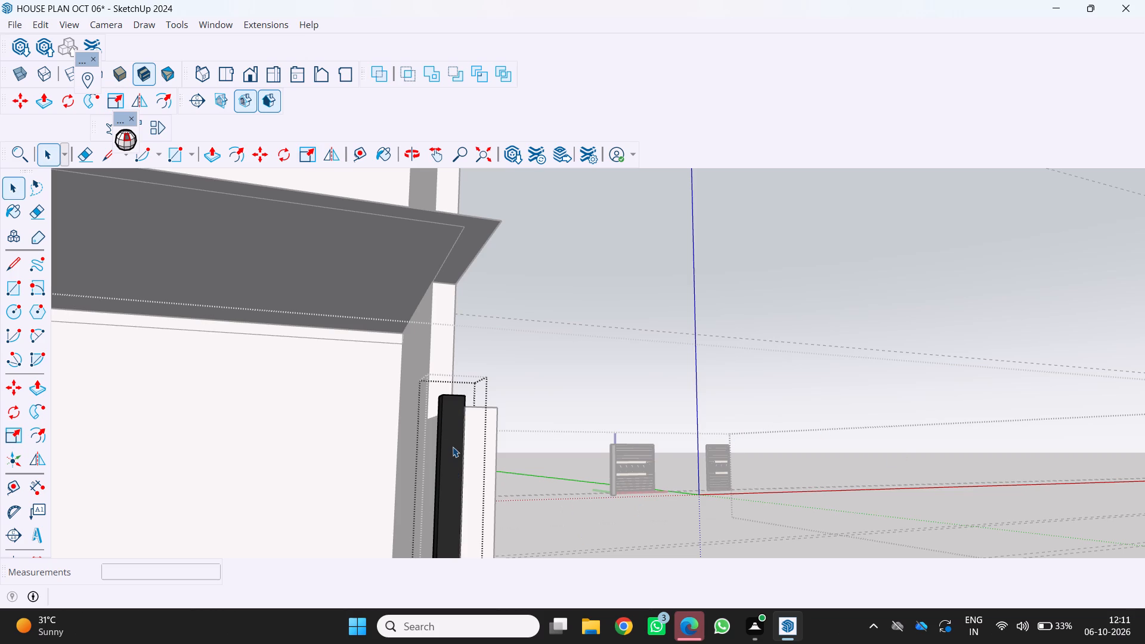
pyautogui.click(453, 447)
pyautogui.press('s')
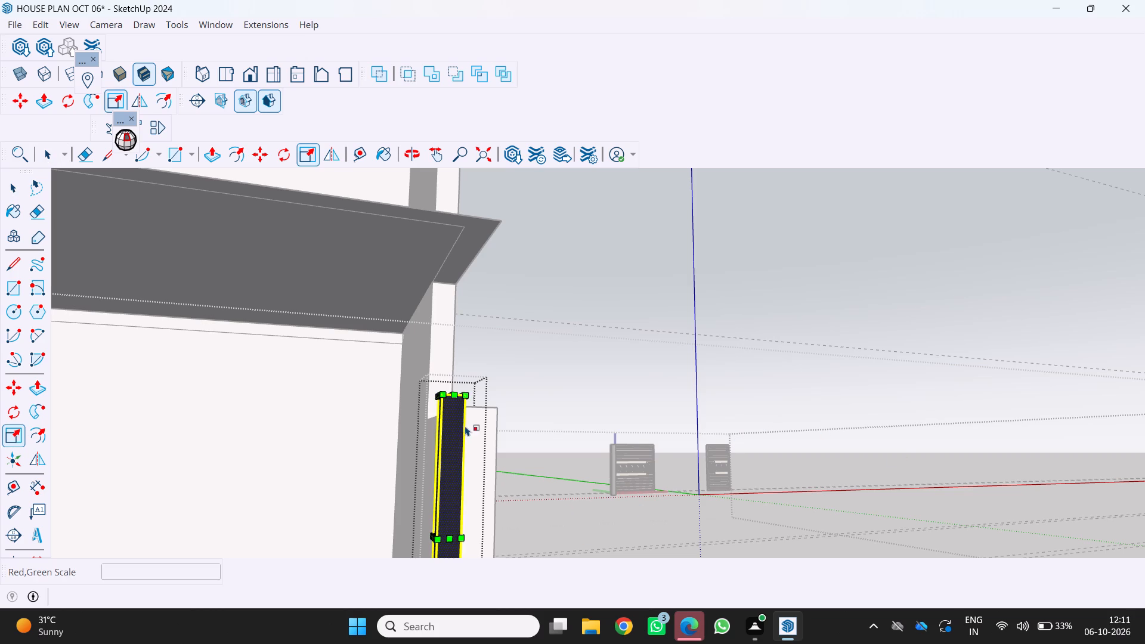
pyautogui.click(465, 398)
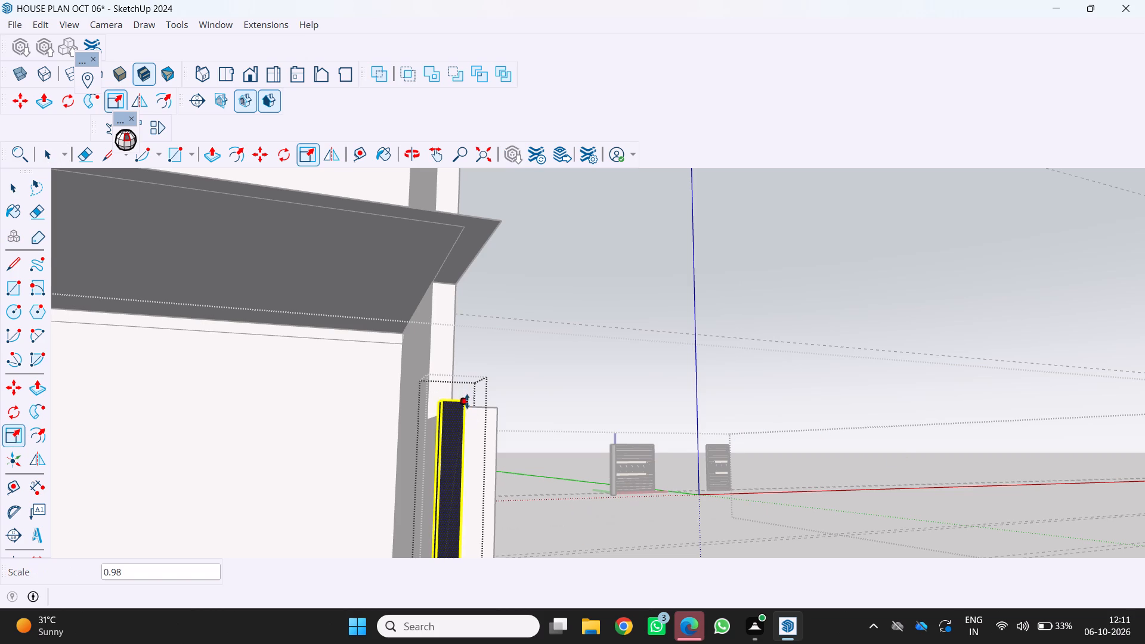
pyautogui.scroll(16, 467, 402)
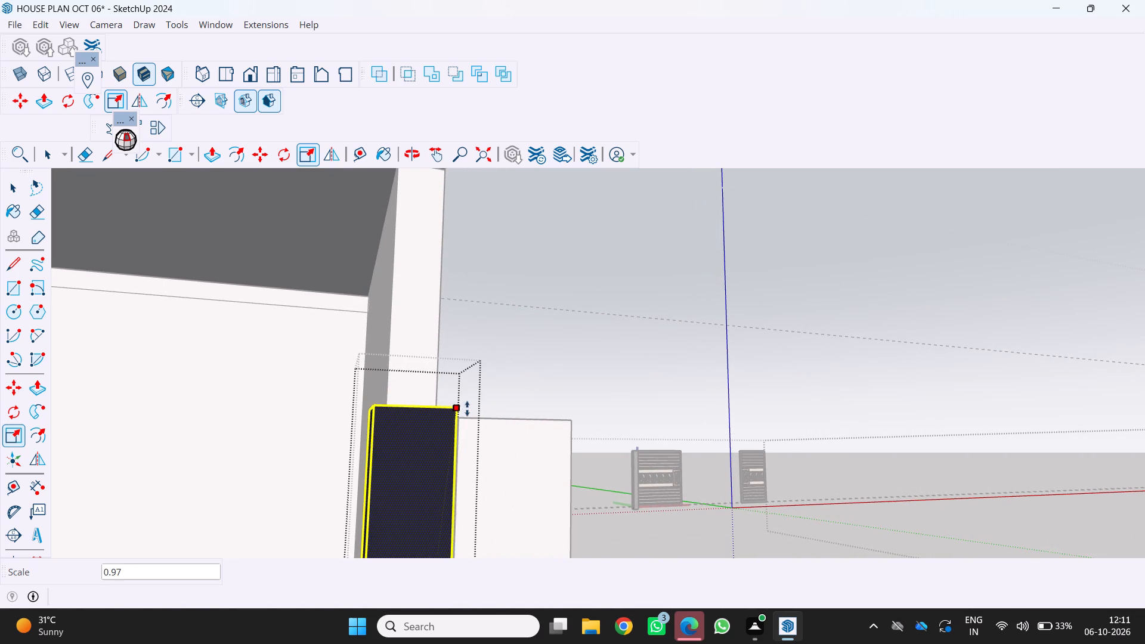
pyautogui.click(465, 416)
pyautogui.scroll(-3, 429, 440)
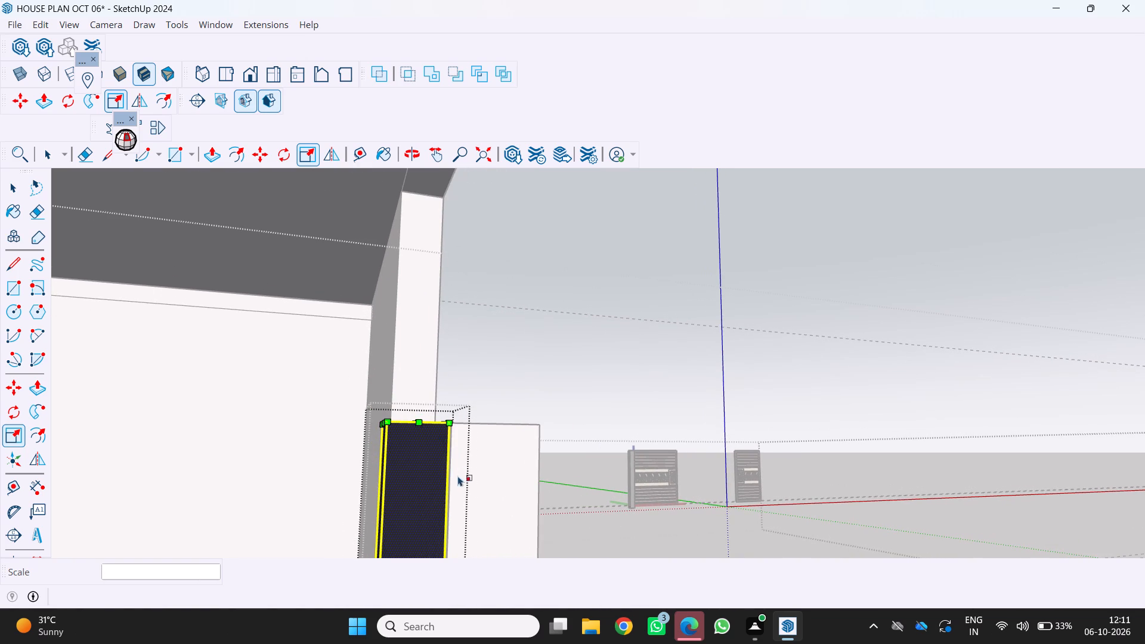
pyautogui.press('space')
pyautogui.press('End')
pyautogui.press('End')
pyautogui.press('End')
pyautogui.press('End')
pyautogui.press('End')
pyautogui.press('End')
pyautogui.press('End')
pyautogui.press('End')
pyautogui.press('End')
pyautogui.press('End')
pyautogui.press('End')
pyautogui.press('End')
pyautogui.press('End')
pyautogui.press('End')
pyautogui.press('End')
pyautogui.press('End')
pyautogui.press('End')
pyautogui.press('End')
pyautogui.press('End')
pyautogui.press('End')
pyautogui.moveTo(732, 503); pyautogui.dragTo(727, 502)
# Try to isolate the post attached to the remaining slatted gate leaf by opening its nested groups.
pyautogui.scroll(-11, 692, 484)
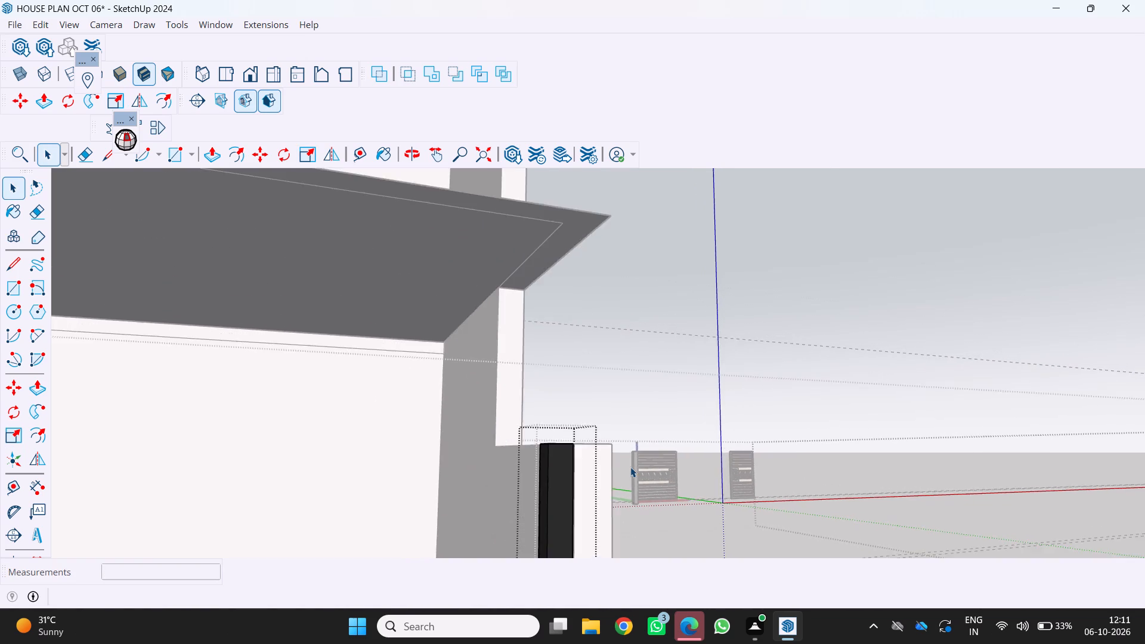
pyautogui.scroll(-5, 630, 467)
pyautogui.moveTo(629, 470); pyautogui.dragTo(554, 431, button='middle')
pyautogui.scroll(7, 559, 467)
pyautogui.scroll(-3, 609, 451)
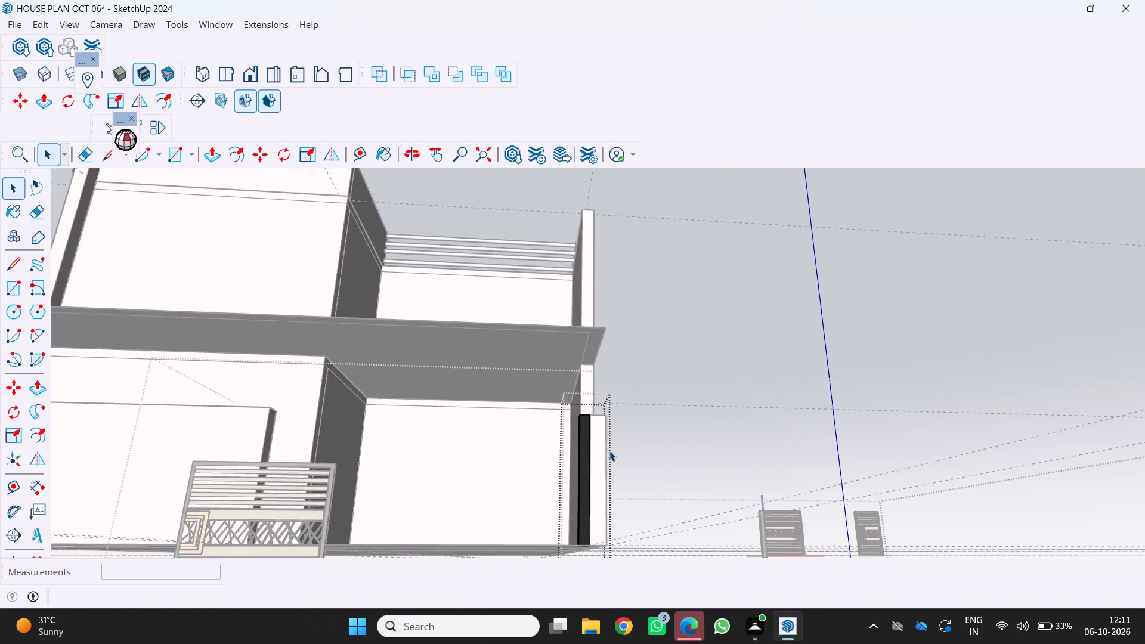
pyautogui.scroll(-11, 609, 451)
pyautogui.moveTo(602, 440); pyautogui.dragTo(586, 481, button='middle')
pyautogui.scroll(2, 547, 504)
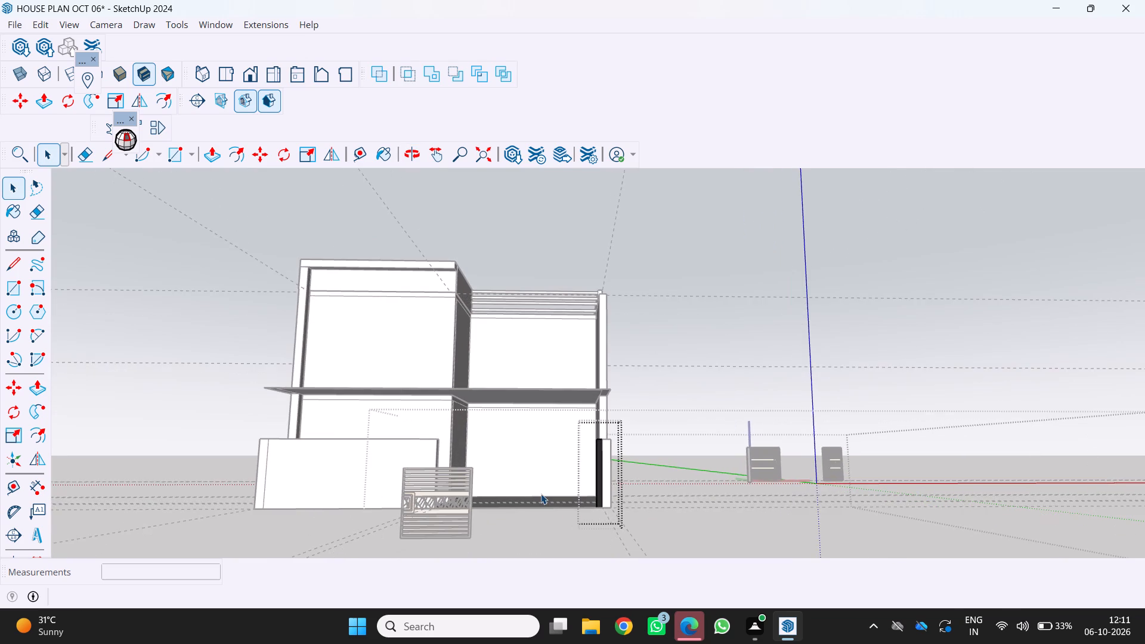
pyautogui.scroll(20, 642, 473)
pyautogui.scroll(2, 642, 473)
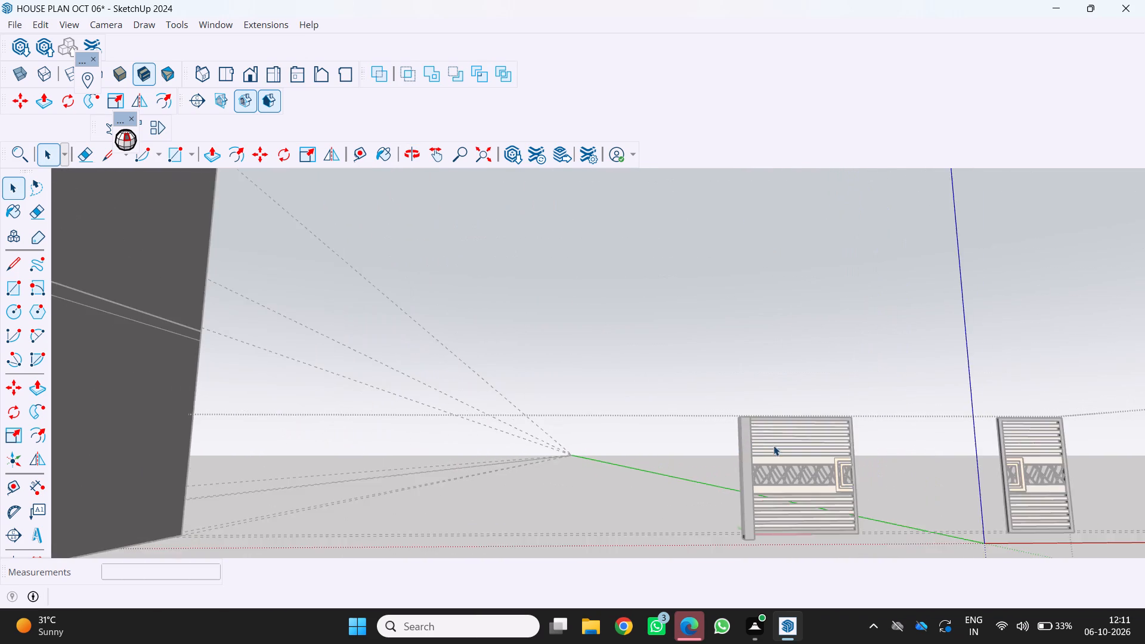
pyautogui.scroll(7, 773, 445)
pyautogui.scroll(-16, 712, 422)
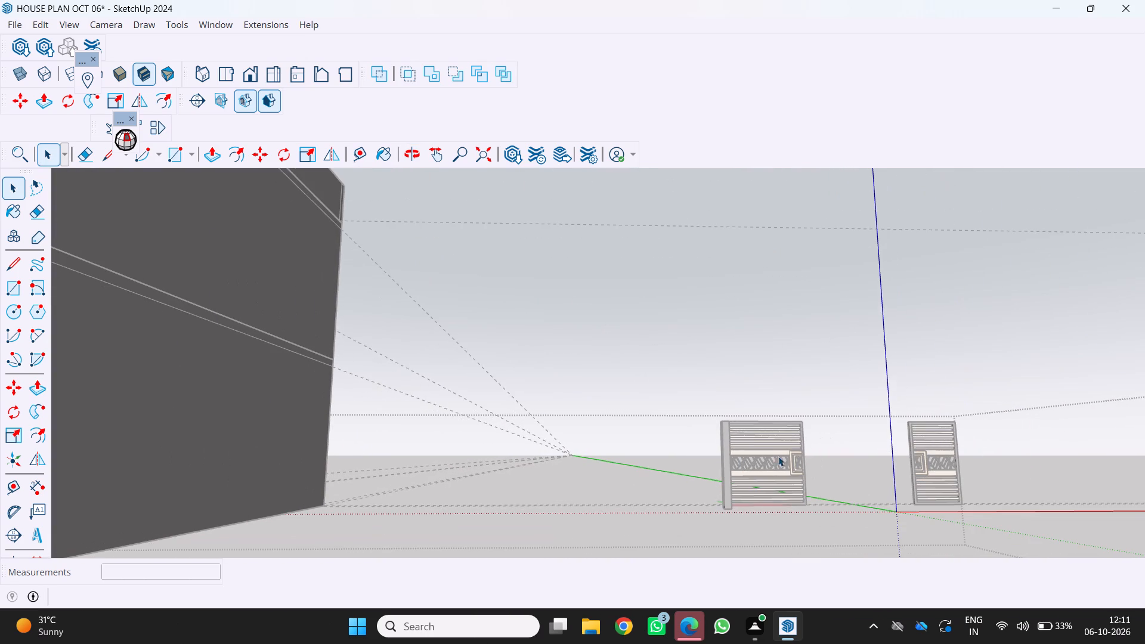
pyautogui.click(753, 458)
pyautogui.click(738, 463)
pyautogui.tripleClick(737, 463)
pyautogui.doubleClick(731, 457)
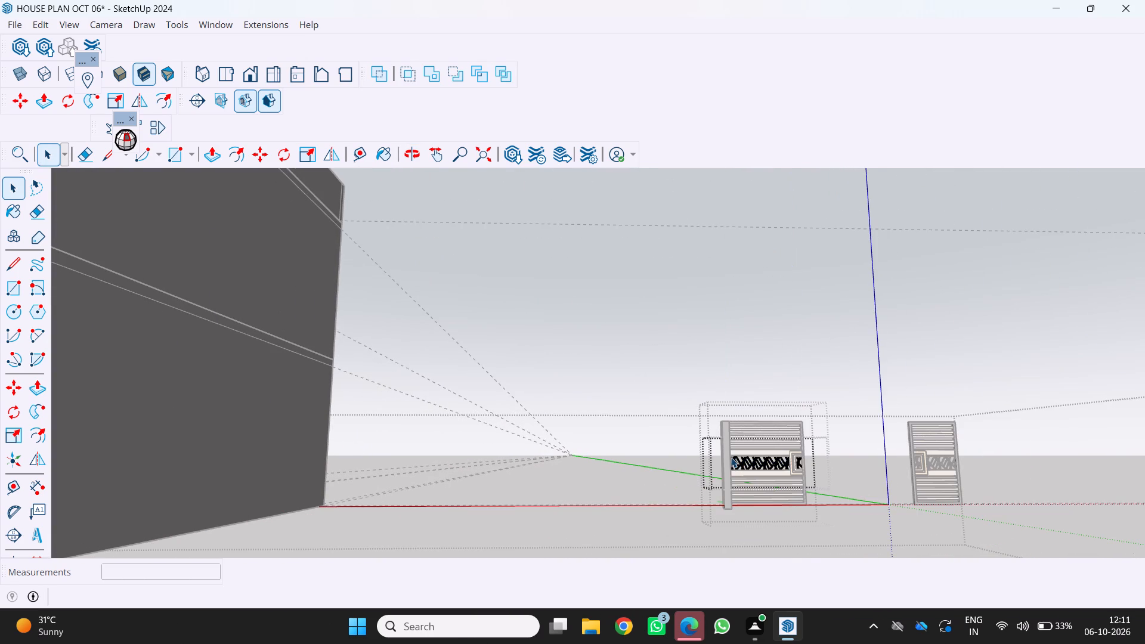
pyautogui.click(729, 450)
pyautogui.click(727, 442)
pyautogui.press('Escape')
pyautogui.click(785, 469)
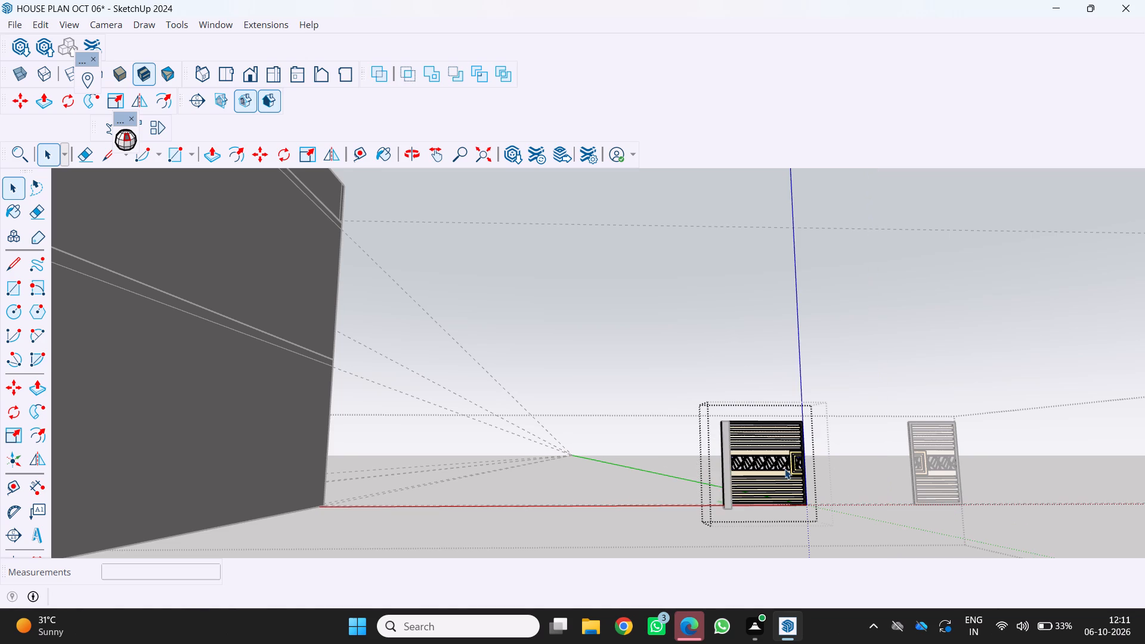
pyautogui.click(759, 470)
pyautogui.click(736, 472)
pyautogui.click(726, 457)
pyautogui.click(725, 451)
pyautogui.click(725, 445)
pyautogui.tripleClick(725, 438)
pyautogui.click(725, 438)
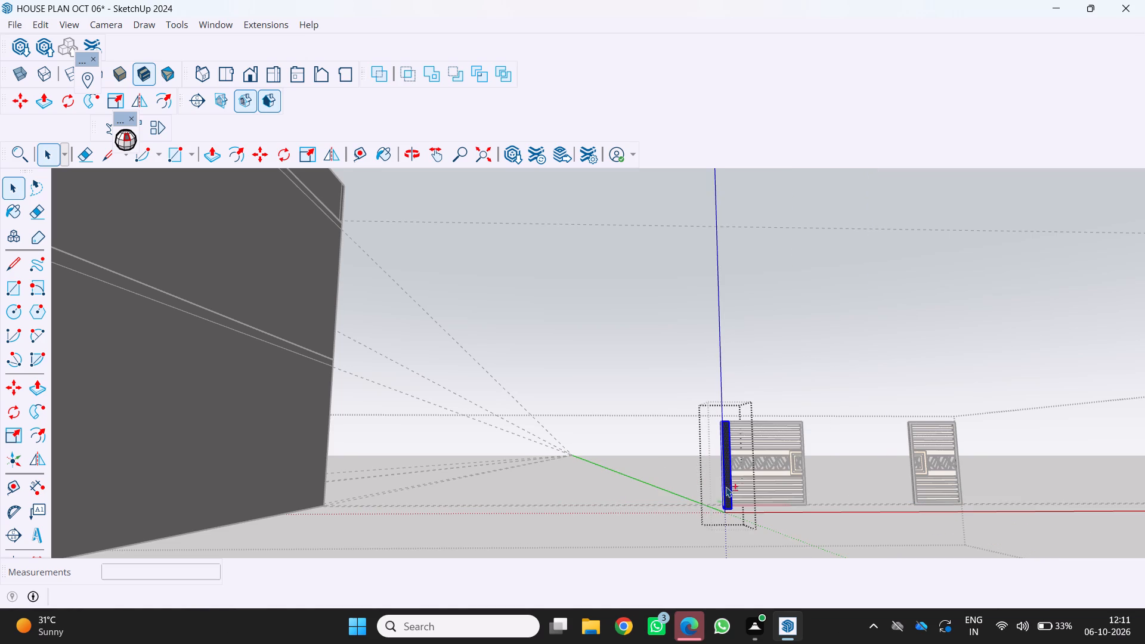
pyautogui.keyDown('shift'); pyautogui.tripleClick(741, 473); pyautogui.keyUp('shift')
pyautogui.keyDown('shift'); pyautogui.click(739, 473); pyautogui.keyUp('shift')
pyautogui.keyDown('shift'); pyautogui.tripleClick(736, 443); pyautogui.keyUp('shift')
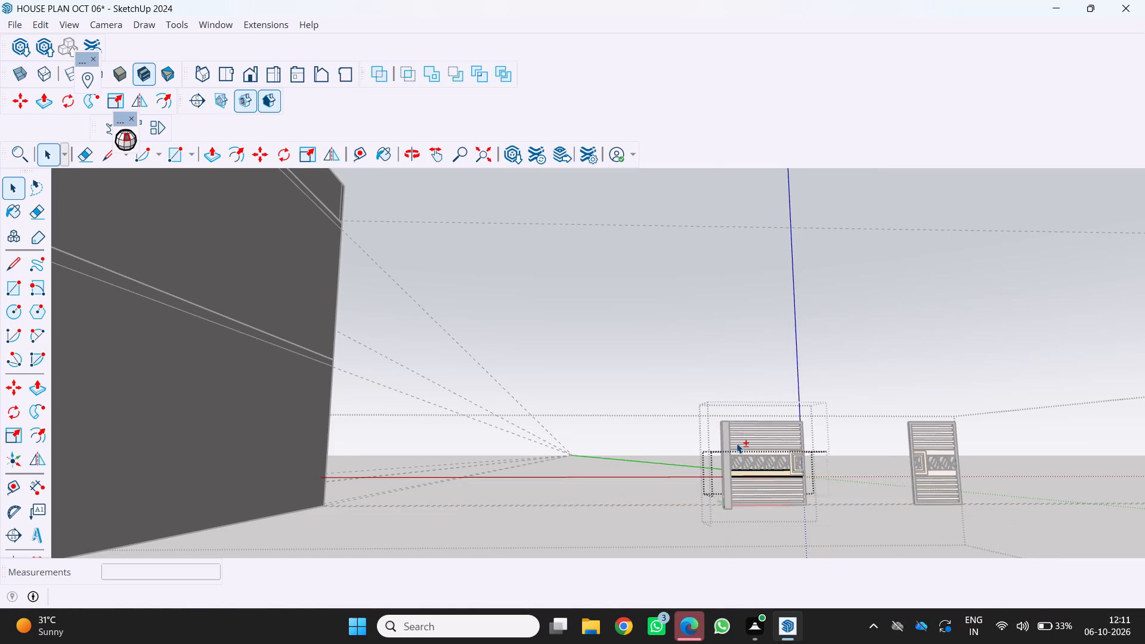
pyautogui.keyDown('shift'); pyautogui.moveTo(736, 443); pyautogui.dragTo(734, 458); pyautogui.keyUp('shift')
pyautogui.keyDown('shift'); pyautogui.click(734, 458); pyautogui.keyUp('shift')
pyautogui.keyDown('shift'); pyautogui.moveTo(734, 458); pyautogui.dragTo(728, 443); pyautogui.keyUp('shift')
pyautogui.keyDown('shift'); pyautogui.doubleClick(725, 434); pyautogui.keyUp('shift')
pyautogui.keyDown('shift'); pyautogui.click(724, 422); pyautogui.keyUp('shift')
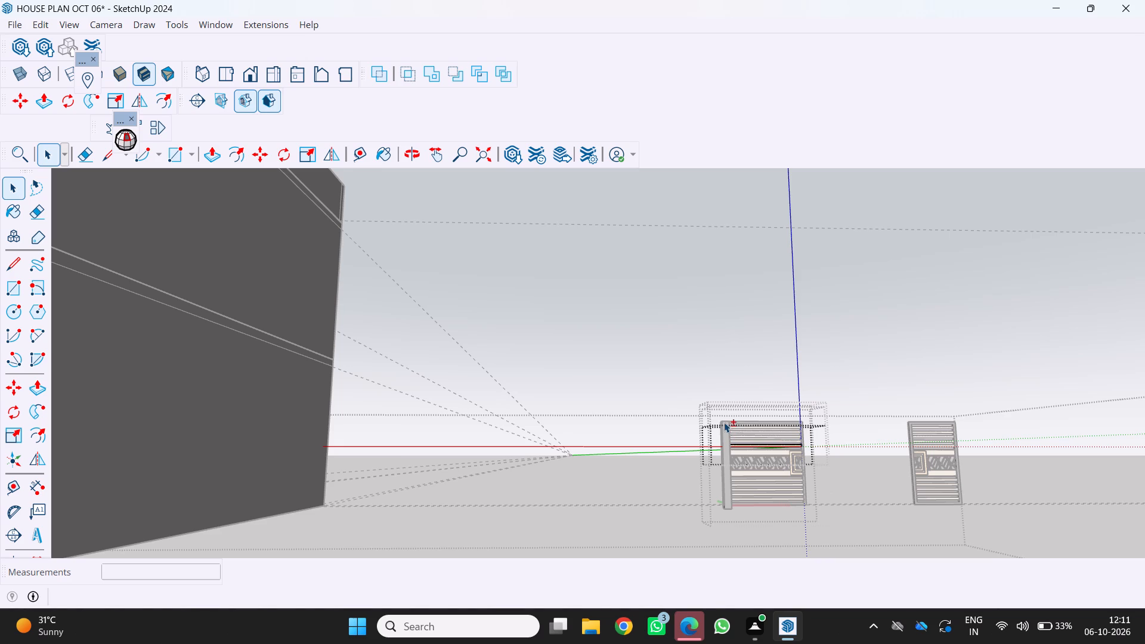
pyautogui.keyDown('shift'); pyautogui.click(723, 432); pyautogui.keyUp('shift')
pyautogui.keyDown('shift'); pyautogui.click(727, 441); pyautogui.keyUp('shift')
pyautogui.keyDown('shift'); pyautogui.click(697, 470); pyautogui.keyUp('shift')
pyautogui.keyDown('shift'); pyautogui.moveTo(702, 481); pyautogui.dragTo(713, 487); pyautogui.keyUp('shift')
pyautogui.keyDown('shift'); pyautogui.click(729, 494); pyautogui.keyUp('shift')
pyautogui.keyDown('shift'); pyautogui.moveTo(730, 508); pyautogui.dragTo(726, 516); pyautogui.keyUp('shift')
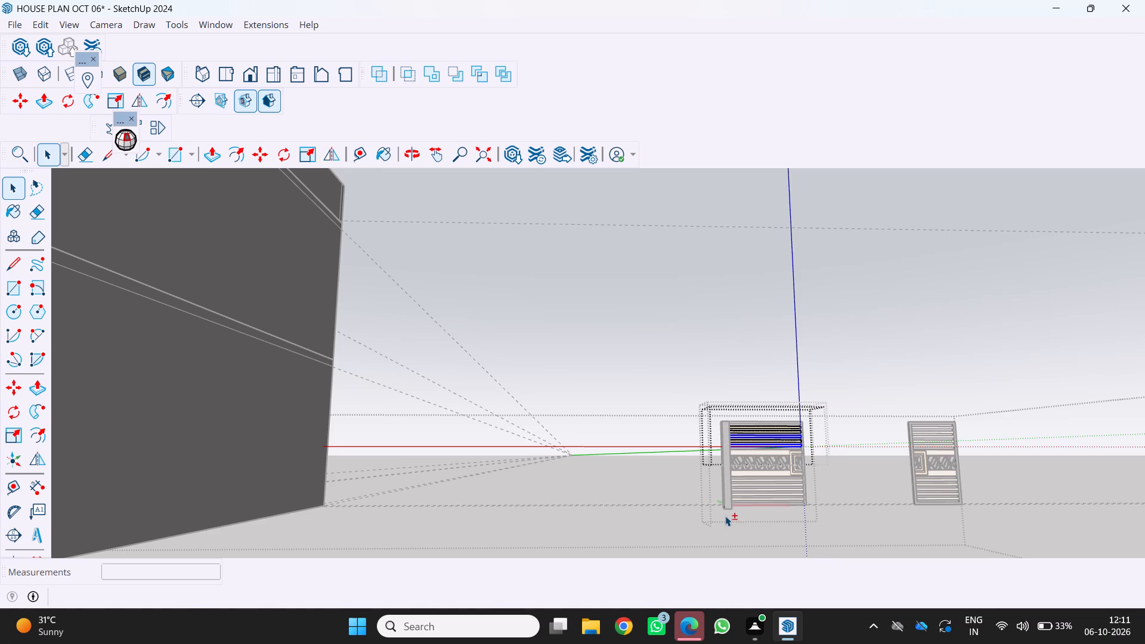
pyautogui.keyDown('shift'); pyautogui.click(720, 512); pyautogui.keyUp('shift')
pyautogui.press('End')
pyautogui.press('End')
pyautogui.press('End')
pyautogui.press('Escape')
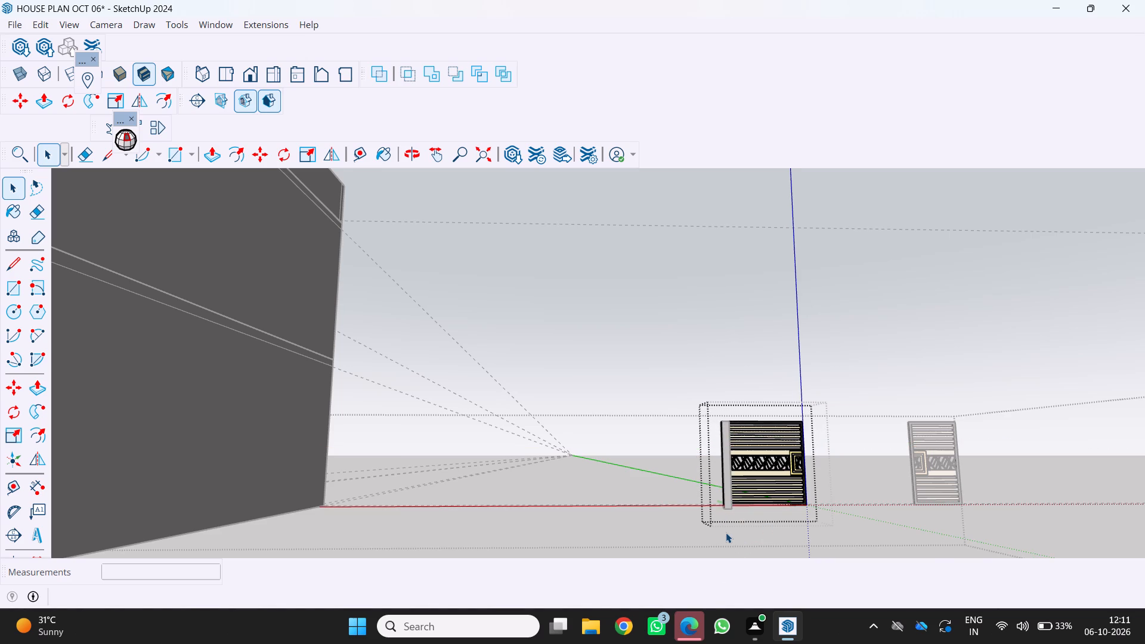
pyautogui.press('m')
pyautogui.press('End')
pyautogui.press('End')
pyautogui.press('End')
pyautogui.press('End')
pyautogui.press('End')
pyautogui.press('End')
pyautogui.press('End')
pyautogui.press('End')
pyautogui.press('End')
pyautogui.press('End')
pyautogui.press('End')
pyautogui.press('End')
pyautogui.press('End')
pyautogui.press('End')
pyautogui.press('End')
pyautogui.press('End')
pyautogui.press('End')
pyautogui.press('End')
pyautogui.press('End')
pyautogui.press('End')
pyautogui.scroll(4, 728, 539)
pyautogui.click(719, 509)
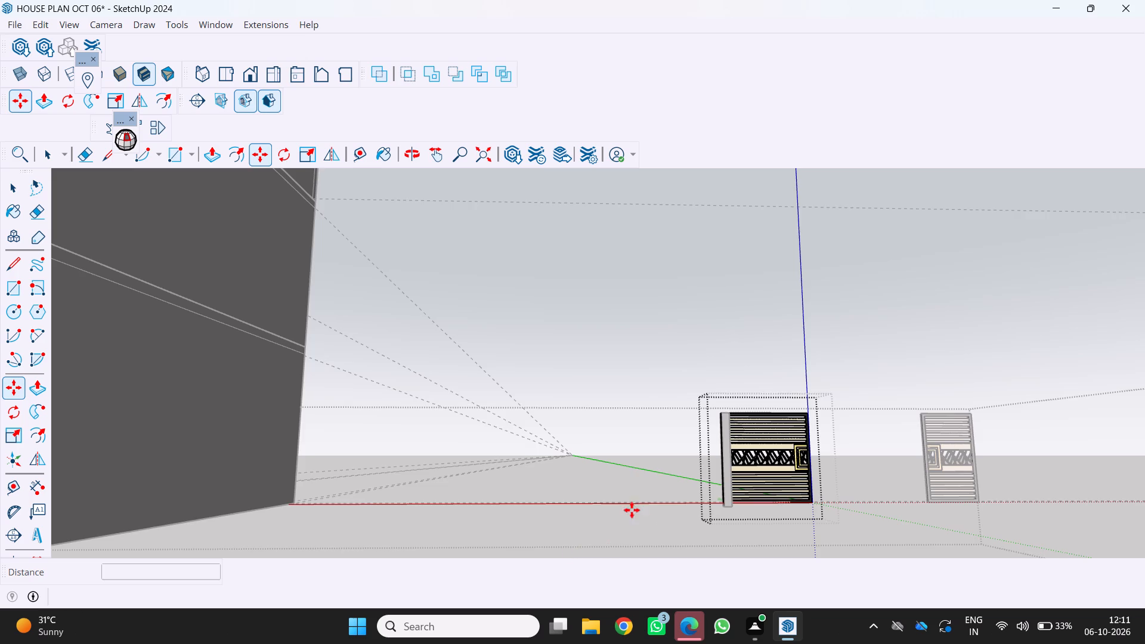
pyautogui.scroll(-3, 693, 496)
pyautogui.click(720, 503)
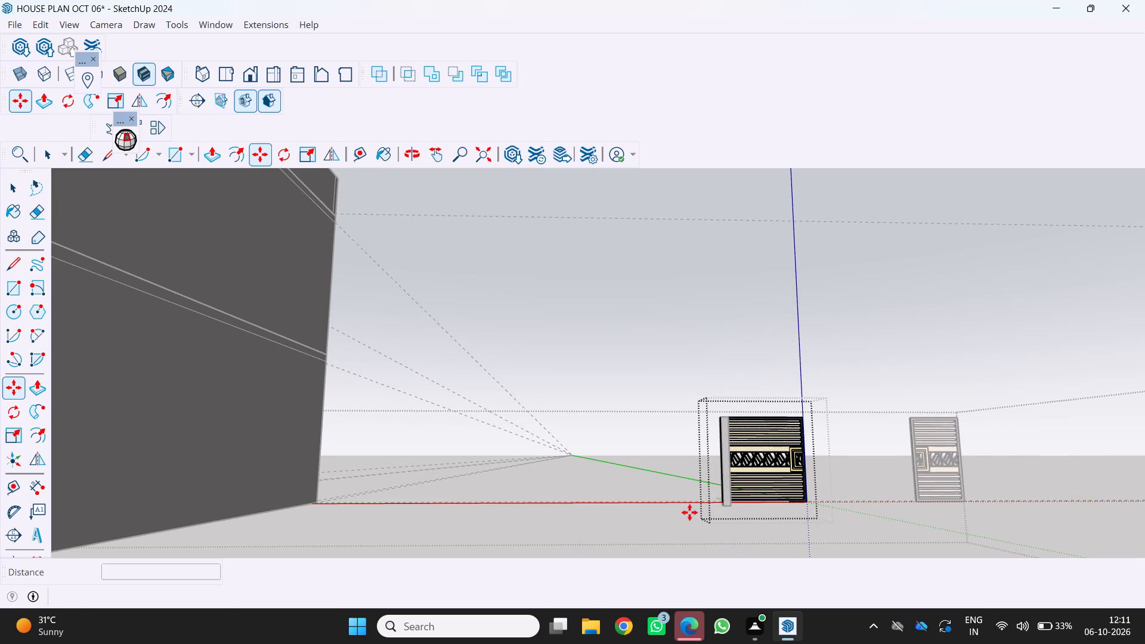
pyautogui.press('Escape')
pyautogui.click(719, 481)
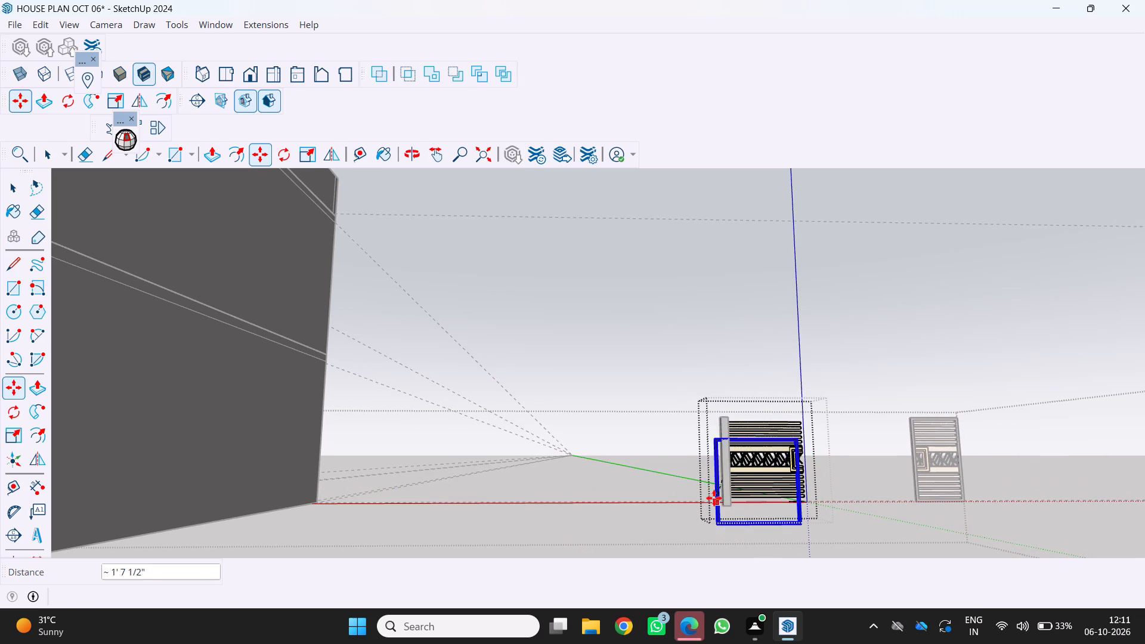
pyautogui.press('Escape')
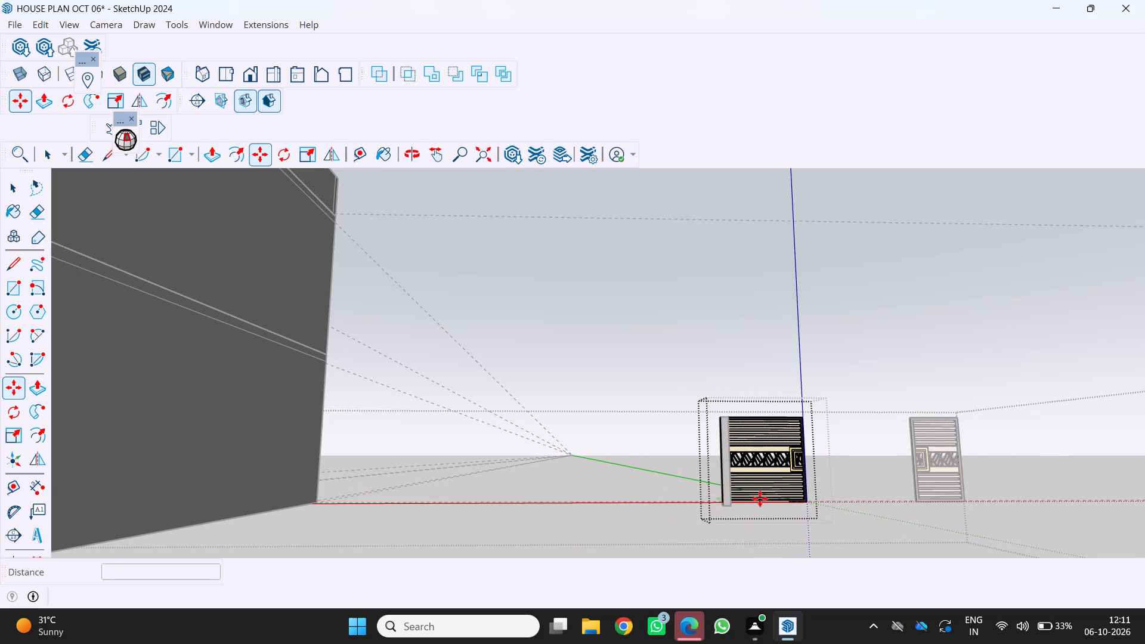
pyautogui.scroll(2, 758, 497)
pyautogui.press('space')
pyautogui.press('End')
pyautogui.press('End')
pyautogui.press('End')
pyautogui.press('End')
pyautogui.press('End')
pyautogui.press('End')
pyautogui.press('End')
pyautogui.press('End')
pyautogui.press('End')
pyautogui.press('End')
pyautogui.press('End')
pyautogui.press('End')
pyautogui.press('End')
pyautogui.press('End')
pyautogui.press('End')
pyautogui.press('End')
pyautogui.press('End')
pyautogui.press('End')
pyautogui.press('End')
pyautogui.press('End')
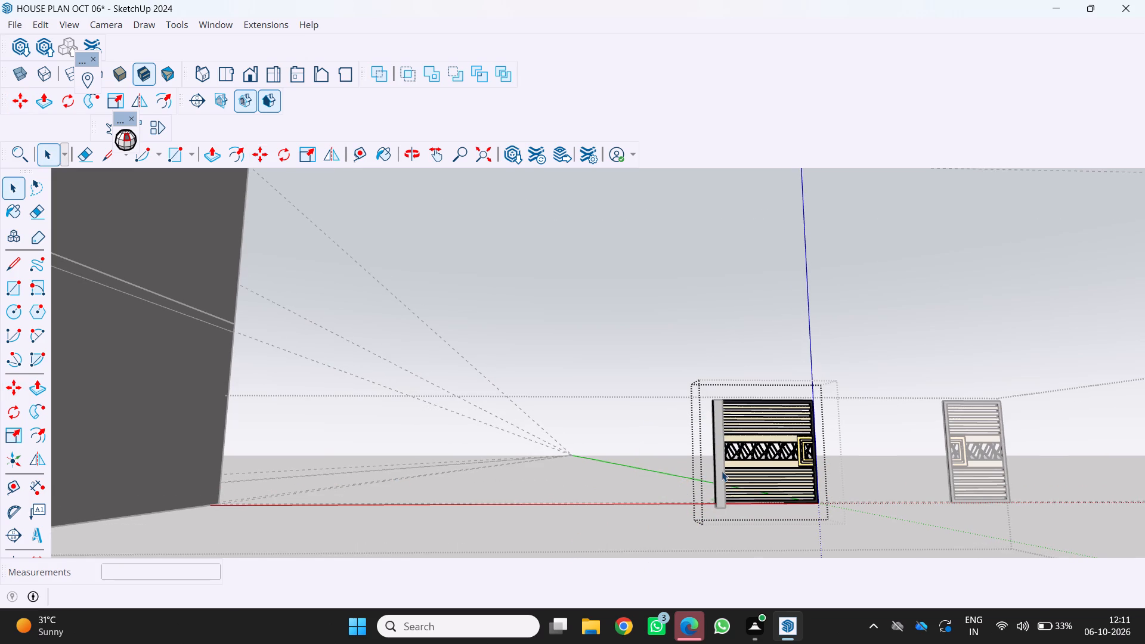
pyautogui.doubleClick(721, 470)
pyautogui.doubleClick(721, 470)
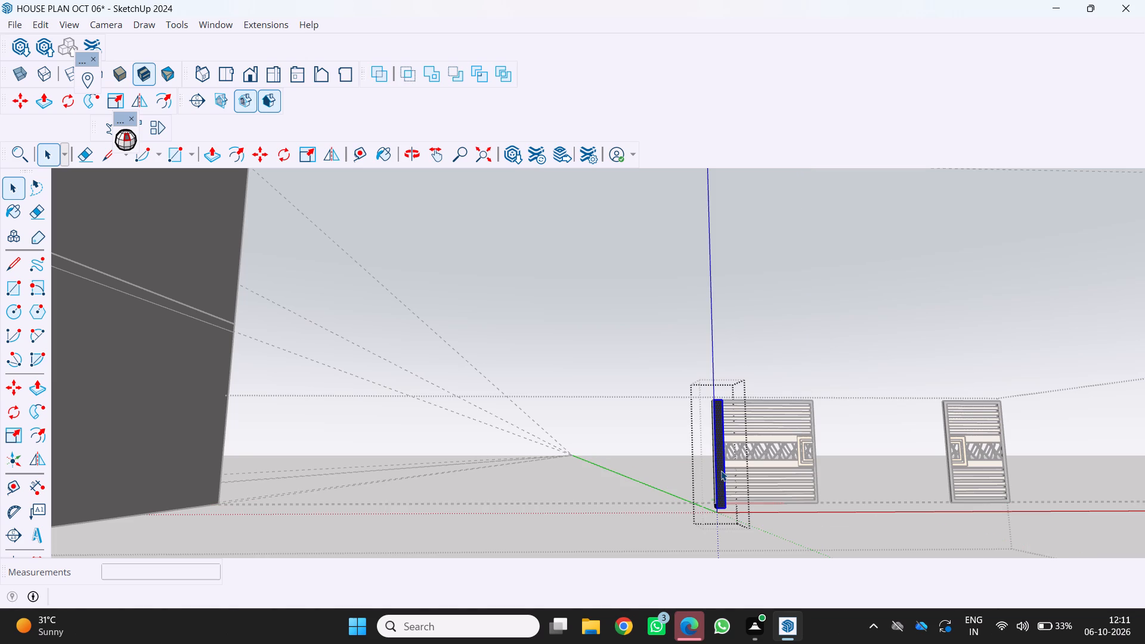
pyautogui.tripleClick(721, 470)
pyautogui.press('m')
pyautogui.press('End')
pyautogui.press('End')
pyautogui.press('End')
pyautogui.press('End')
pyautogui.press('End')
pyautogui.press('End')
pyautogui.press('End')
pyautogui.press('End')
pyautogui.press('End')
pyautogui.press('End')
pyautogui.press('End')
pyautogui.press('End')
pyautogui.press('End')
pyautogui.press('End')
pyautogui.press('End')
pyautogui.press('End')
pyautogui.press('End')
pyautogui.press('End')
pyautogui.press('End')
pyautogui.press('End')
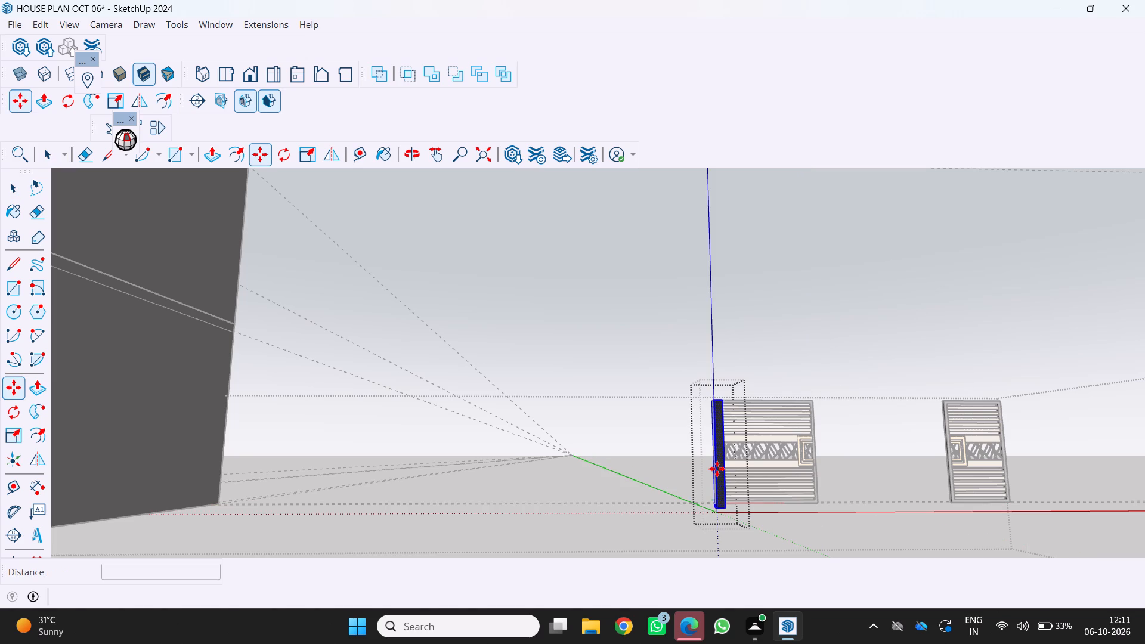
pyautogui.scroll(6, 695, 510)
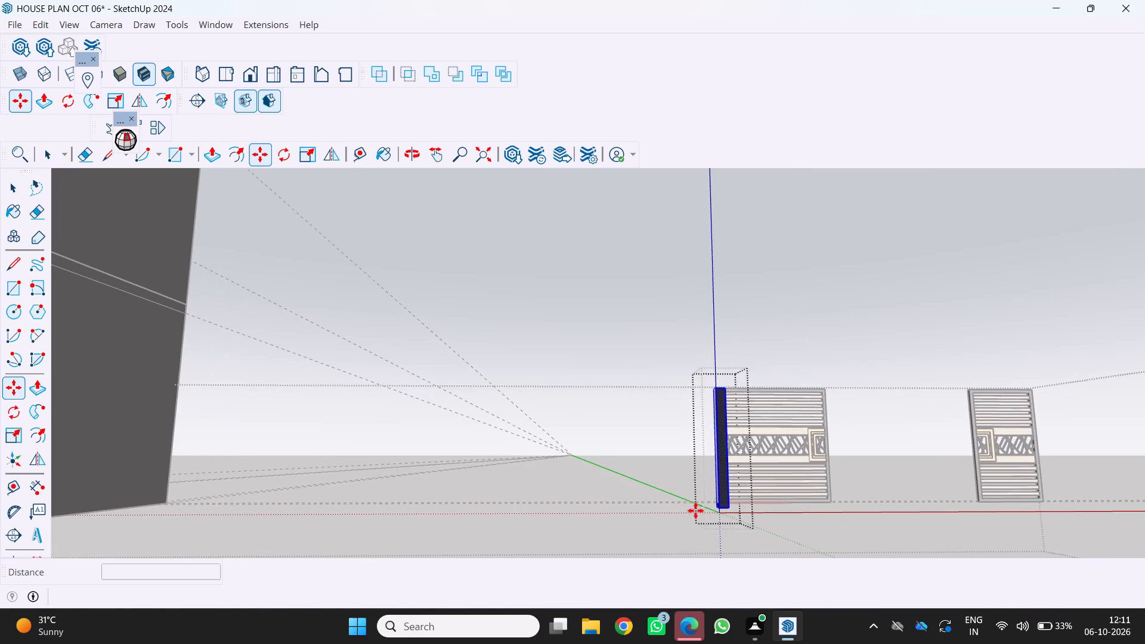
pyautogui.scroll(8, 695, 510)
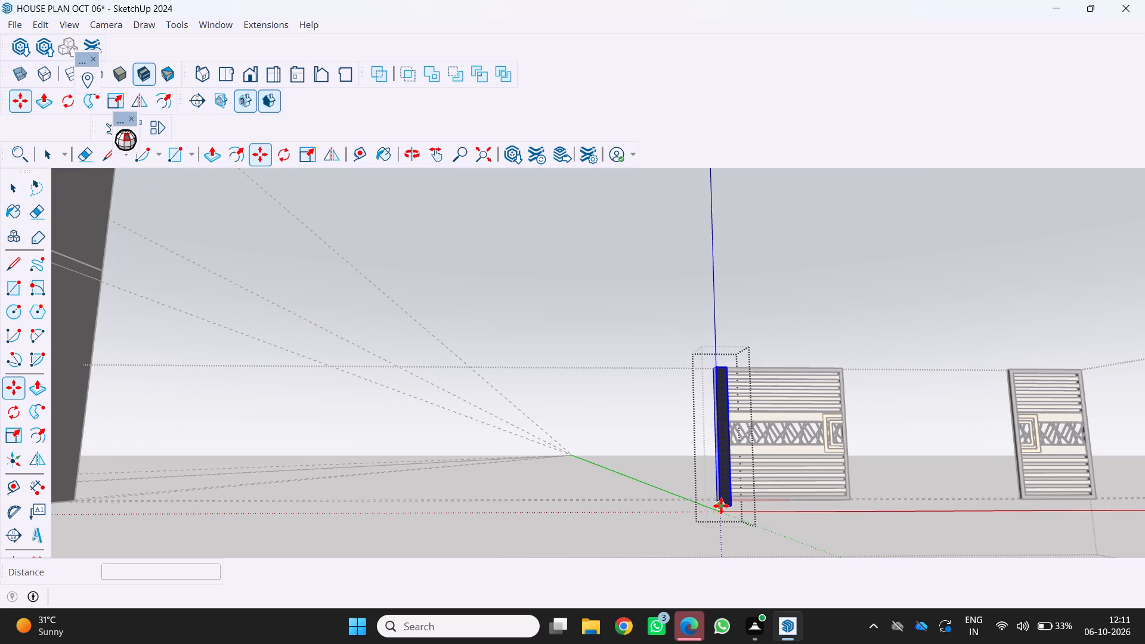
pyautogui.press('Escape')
# Copy the gate post from the short boundary wall about 10' 6" across the opening, along the floor's front edge beside the slatted leaf.
pyautogui.scroll(-20, 705, 506)
pyautogui.scroll(-9, 705, 506)
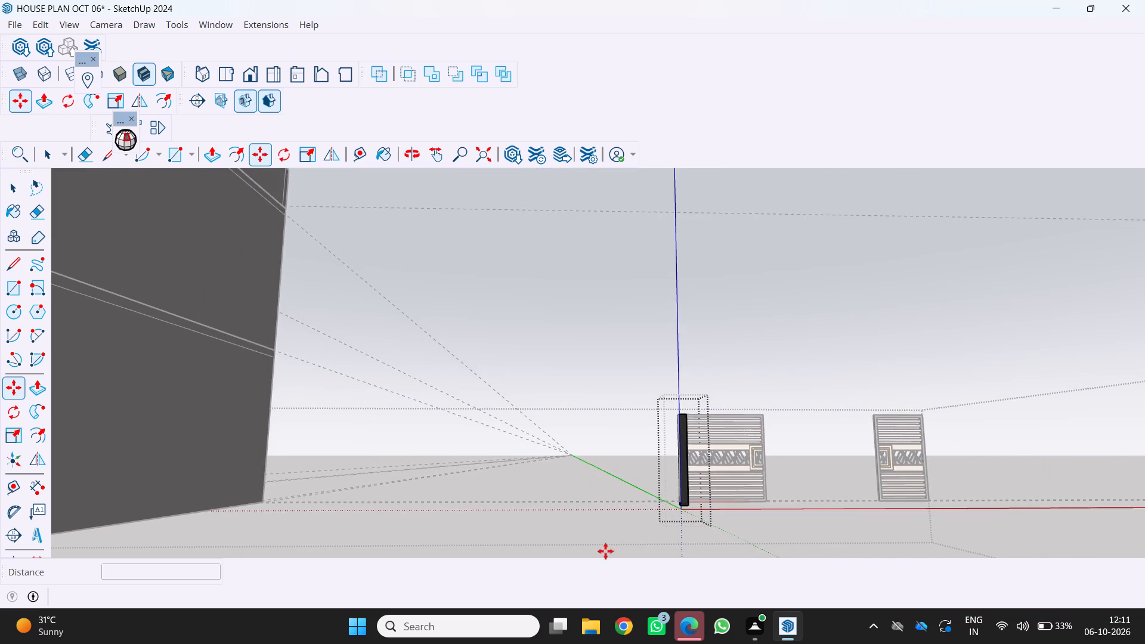
pyautogui.scroll(-20, 605, 551)
pyautogui.scroll(-6, 605, 551)
pyautogui.scroll(-6, 678, 377)
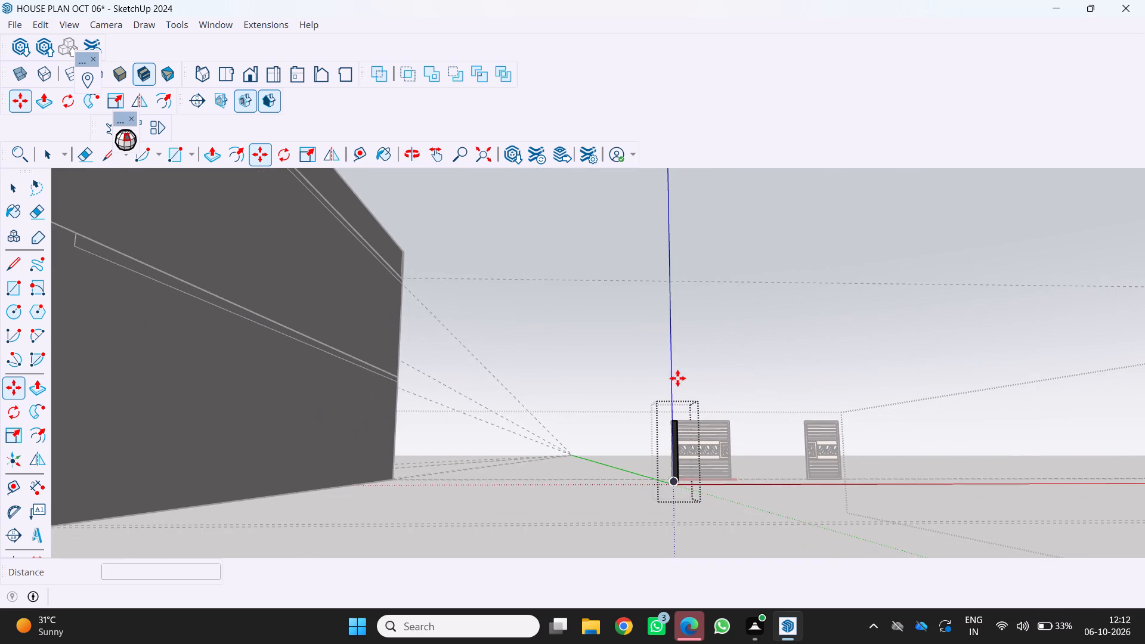
pyautogui.moveTo(677, 378); pyautogui.dragTo(669, 428, button='middle')
pyautogui.scroll(-20, 677, 378)
pyautogui.scroll(-10, 677, 378)
pyautogui.moveTo(668, 432); pyautogui.dragTo(666, 444, button='middle')
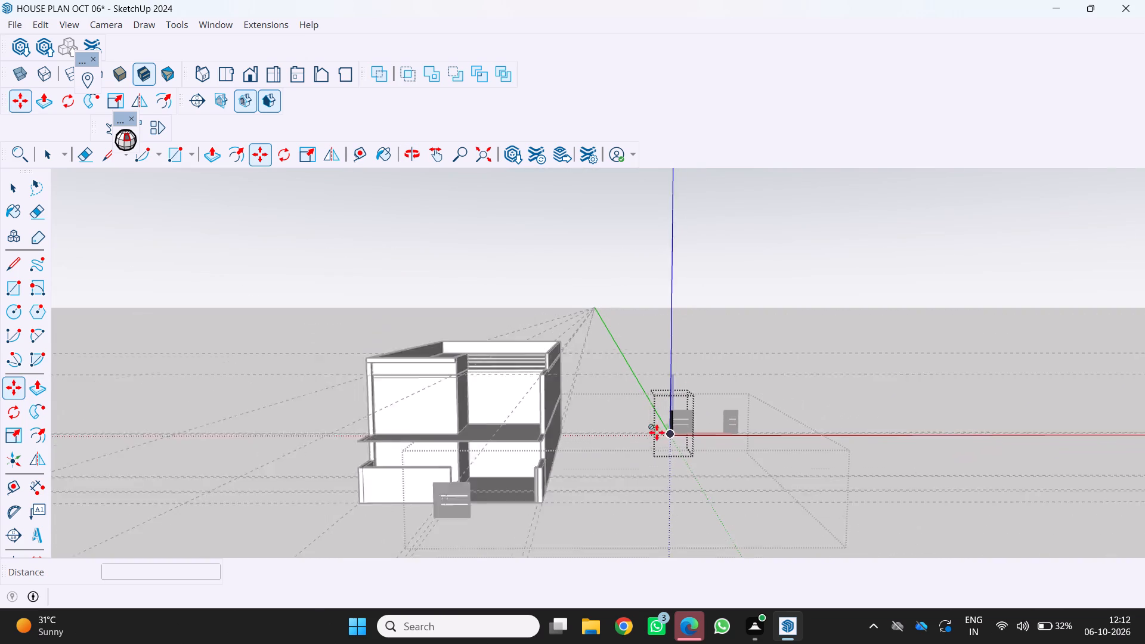
pyautogui.moveTo(555, 476); pyautogui.dragTo(644, 428, button='middle')
pyautogui.scroll(9, 553, 509)
pyautogui.moveTo(624, 475); pyautogui.dragTo(628, 474, button='middle')
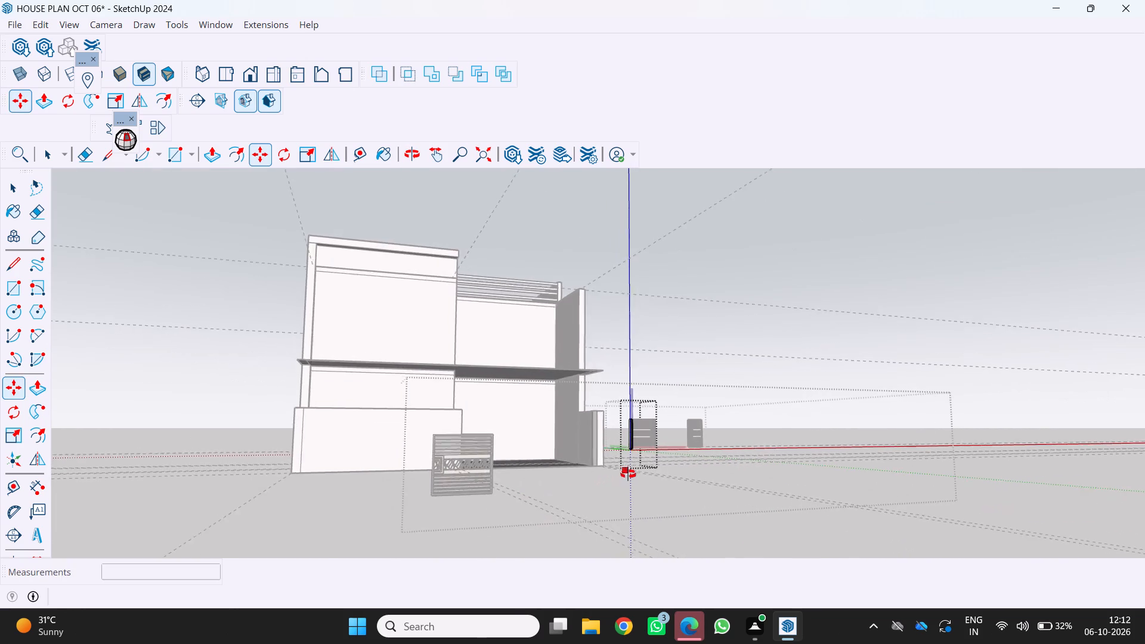
pyautogui.moveTo(628, 474); pyautogui.dragTo(541, 507, button='middle')
pyautogui.scroll(13, 549, 486)
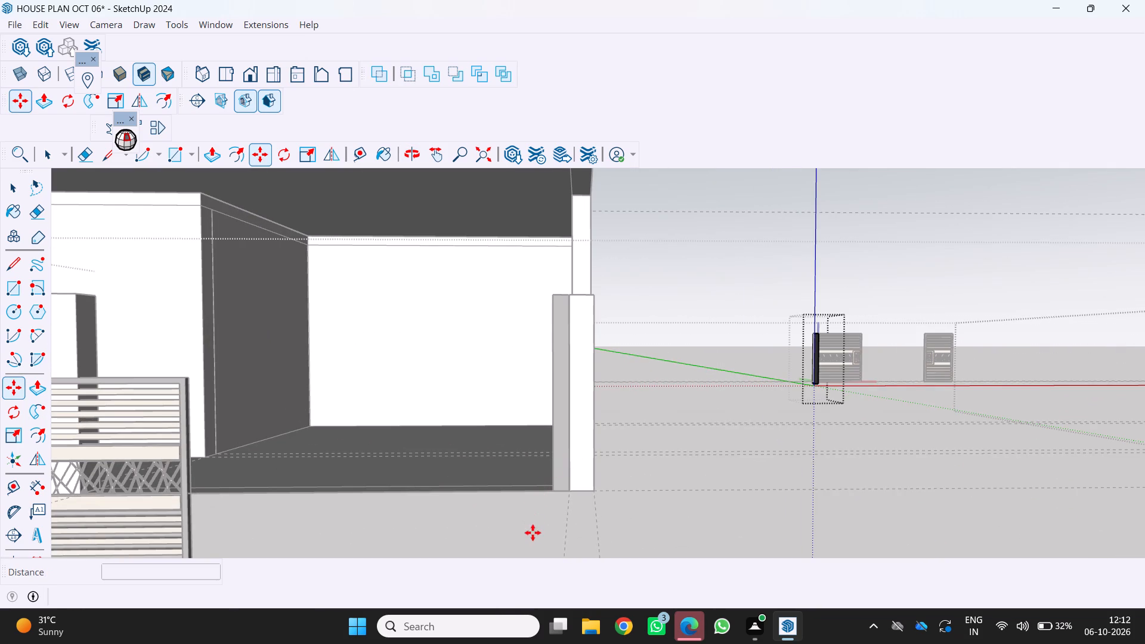
pyautogui.press('space')
pyautogui.press('End')
pyautogui.press('End')
pyautogui.press('End')
pyautogui.press('End')
pyautogui.press('End')
pyautogui.press('End')
pyautogui.press('End')
pyautogui.press('End')
pyautogui.press('End')
pyautogui.press('End')
pyautogui.press('End')
pyautogui.press('End')
pyautogui.press('End')
pyautogui.press('End')
pyautogui.press('End')
pyautogui.press('End')
pyautogui.press('End')
pyautogui.press('End')
pyautogui.press('End')
pyautogui.press('End')
pyautogui.click(667, 513)
pyautogui.scroll(-5, 532, 500)
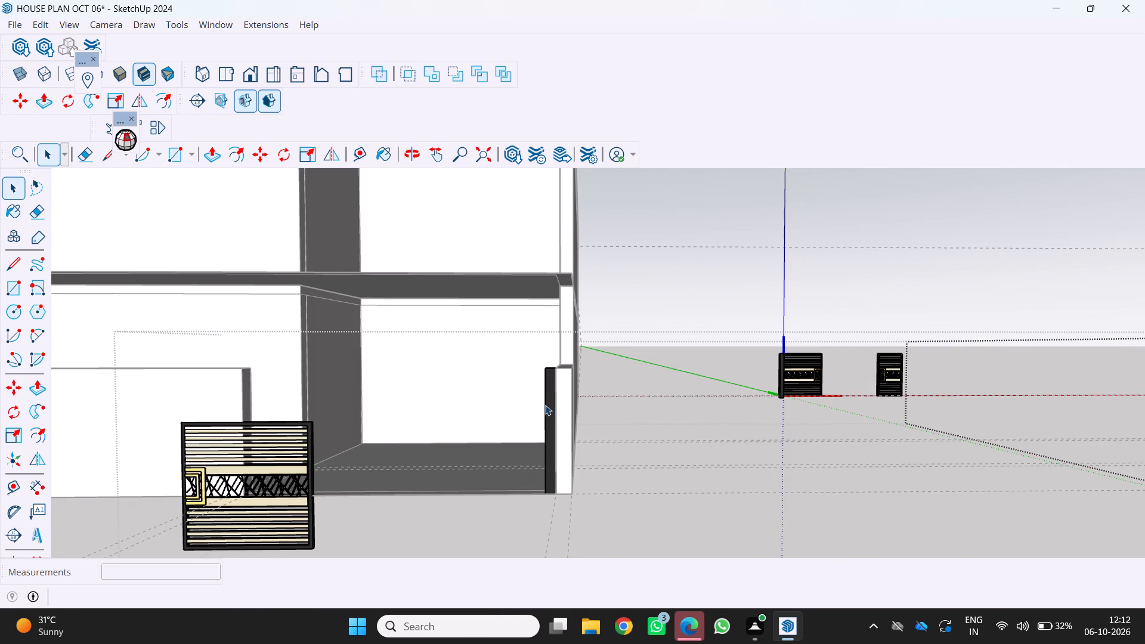
pyautogui.doubleClick(543, 407)
pyautogui.doubleClick(544, 411)
pyautogui.click(544, 415)
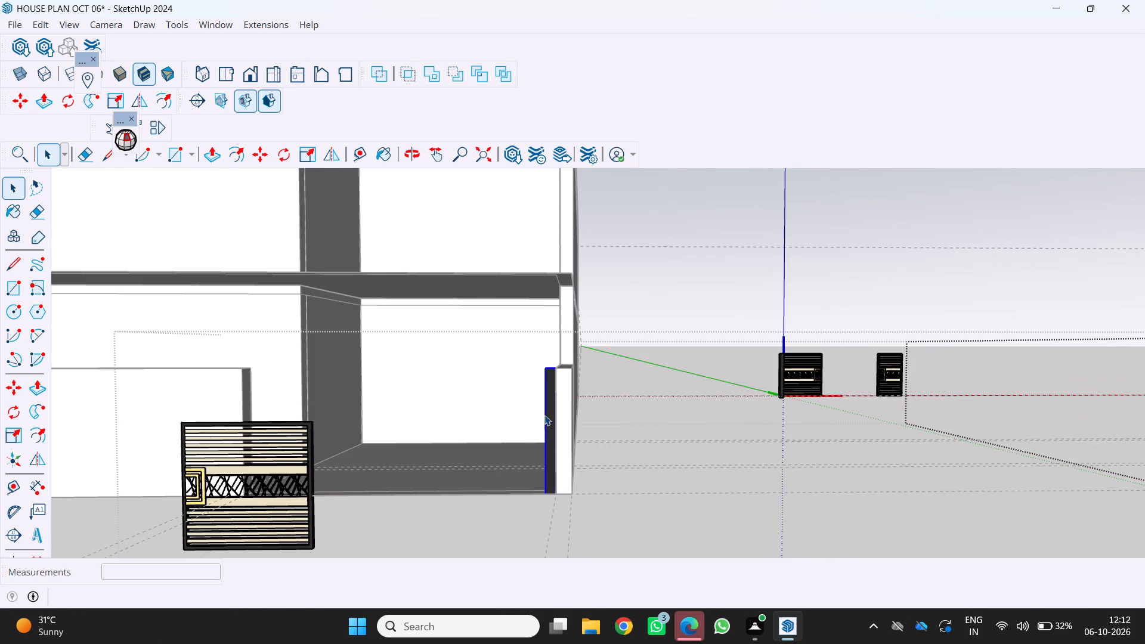
pyautogui.doubleClick(544, 415)
pyautogui.tripleClick(547, 424)
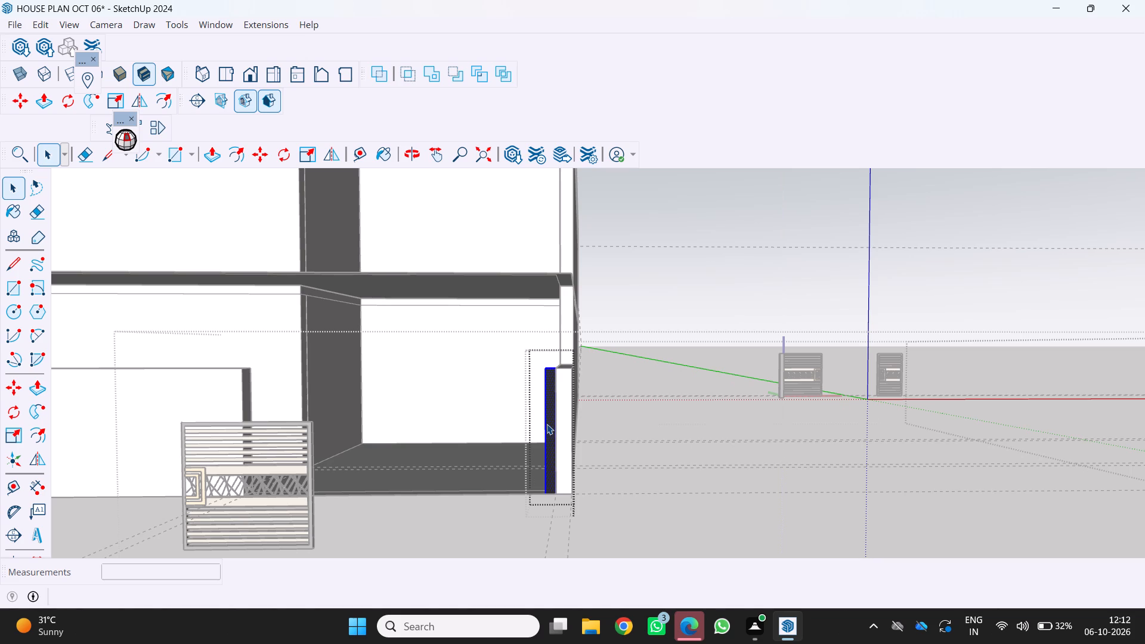
pyautogui.press('m')
pyautogui.press('End')
pyautogui.press('End')
pyautogui.press('End')
pyautogui.press('End')
pyautogui.press('End')
pyautogui.press('End')
pyautogui.press('End')
pyautogui.press('End')
pyautogui.press('End')
pyautogui.press('End')
pyautogui.press('End')
pyautogui.press('End')
pyautogui.press('End')
pyautogui.press('End')
pyautogui.press('End')
pyautogui.press('End')
pyautogui.press('End')
pyautogui.press('End')
pyautogui.press('End')
pyautogui.press('End')
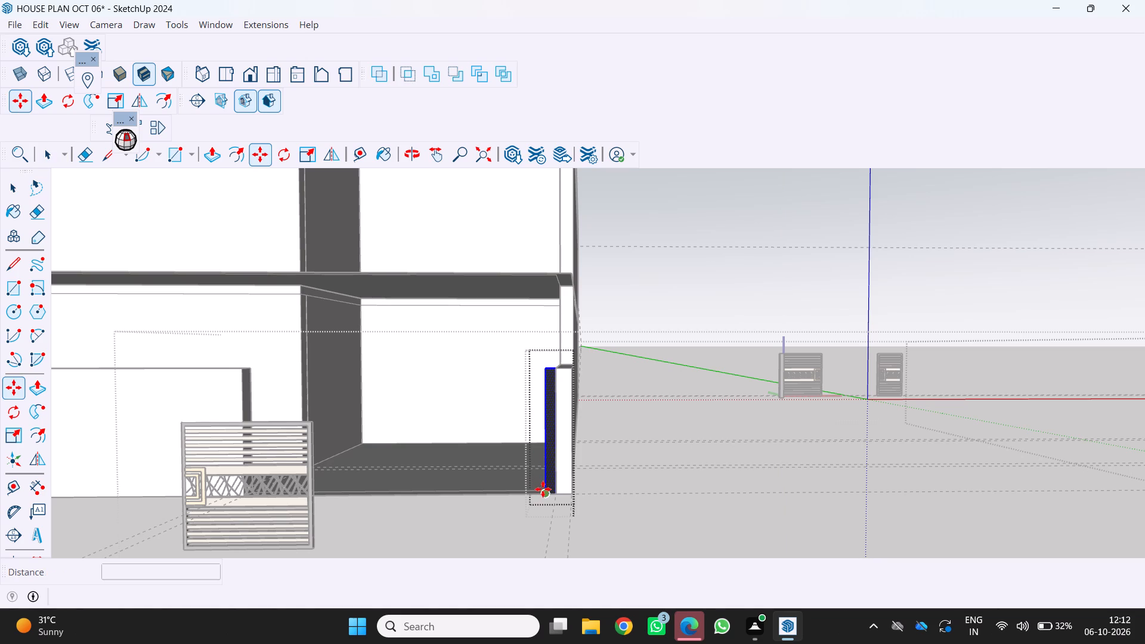
pyautogui.scroll(3, 542, 489)
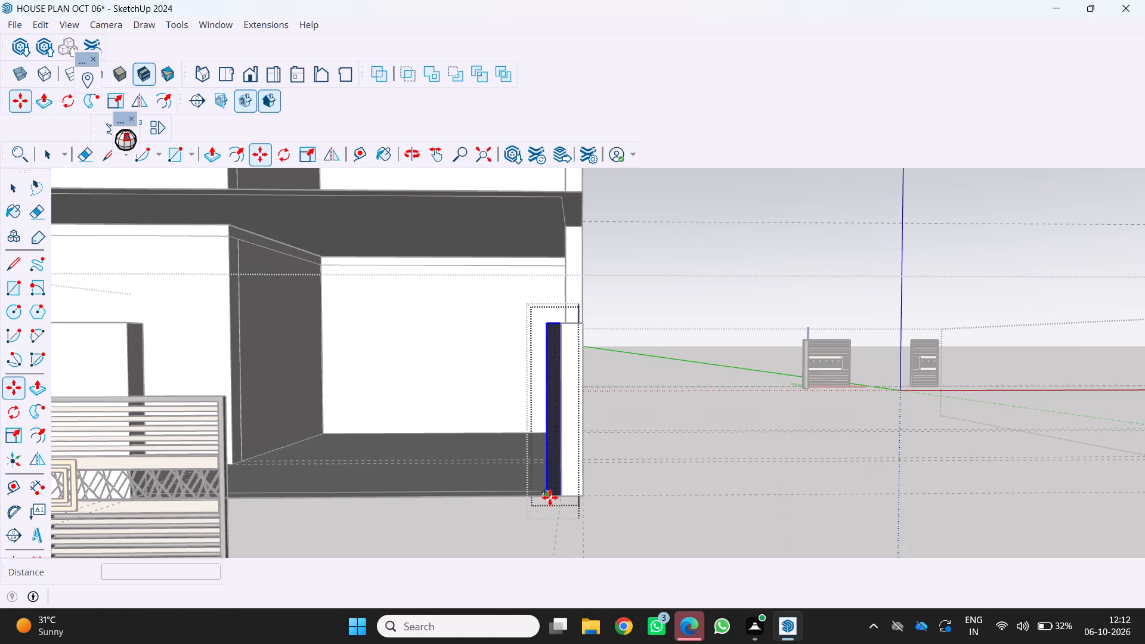
pyautogui.click(550, 497)
pyautogui.scroll(-10, 429, 503)
pyautogui.moveTo(442, 497); pyautogui.dragTo(536, 543, button='middle')
pyautogui.middleClick(536, 543)
pyautogui.scroll(-1, 532, 541)
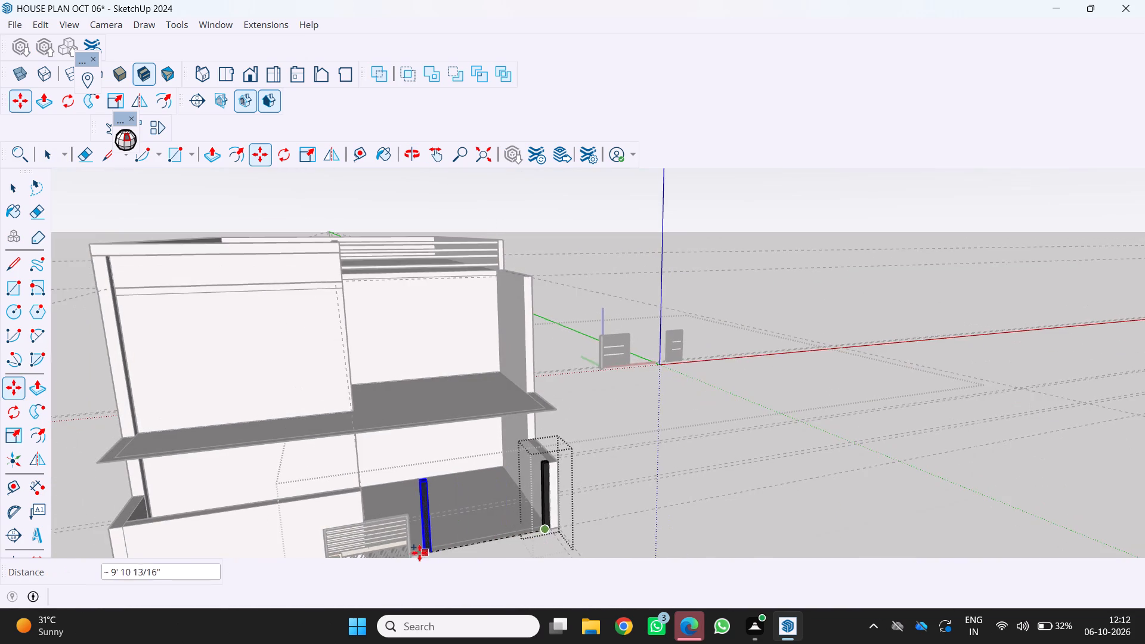
pyautogui.scroll(3, 415, 554)
pyautogui.moveTo(406, 523); pyautogui.dragTo(386, 516, button='middle')
pyautogui.scroll(-4, 415, 555)
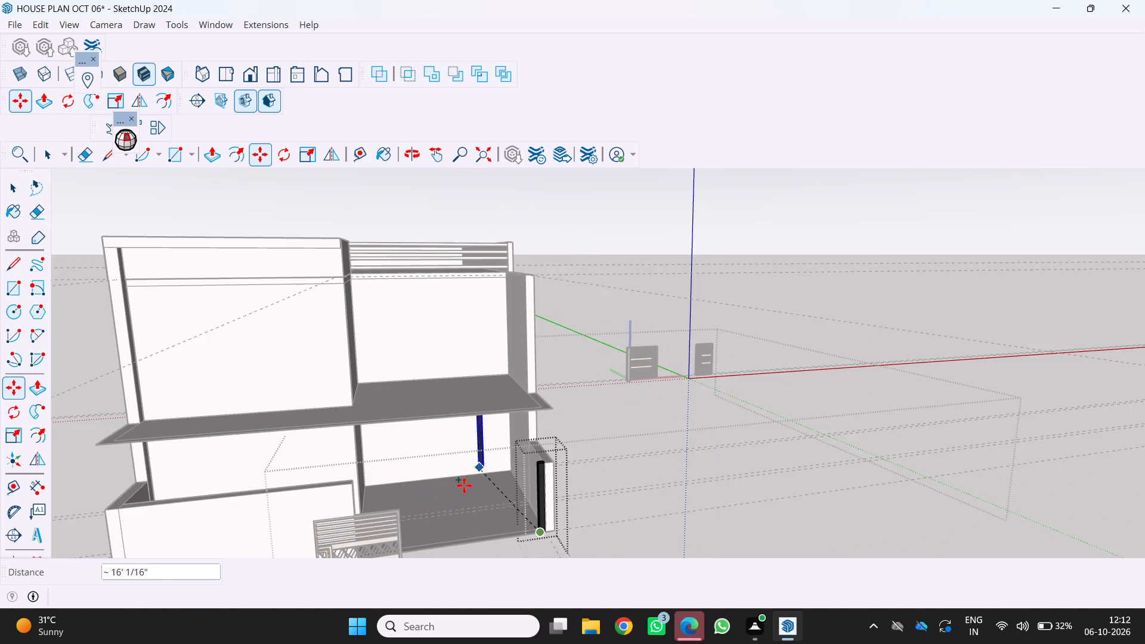
pyautogui.scroll(-10, 506, 445)
pyautogui.scroll(7, 380, 480)
pyautogui.moveTo(503, 492); pyautogui.dragTo(439, 567, button='middle')
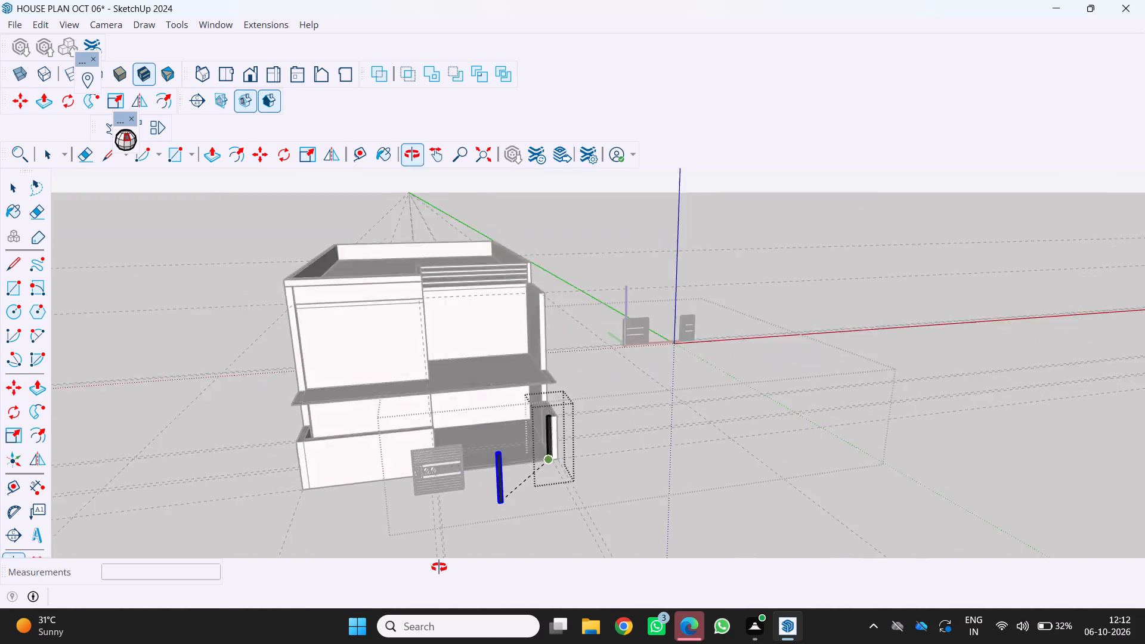
pyautogui.moveTo(439, 567); pyautogui.dragTo(431, 572, button='middle')
pyautogui.scroll(1, 431, 572)
pyautogui.scroll(17, 438, 497)
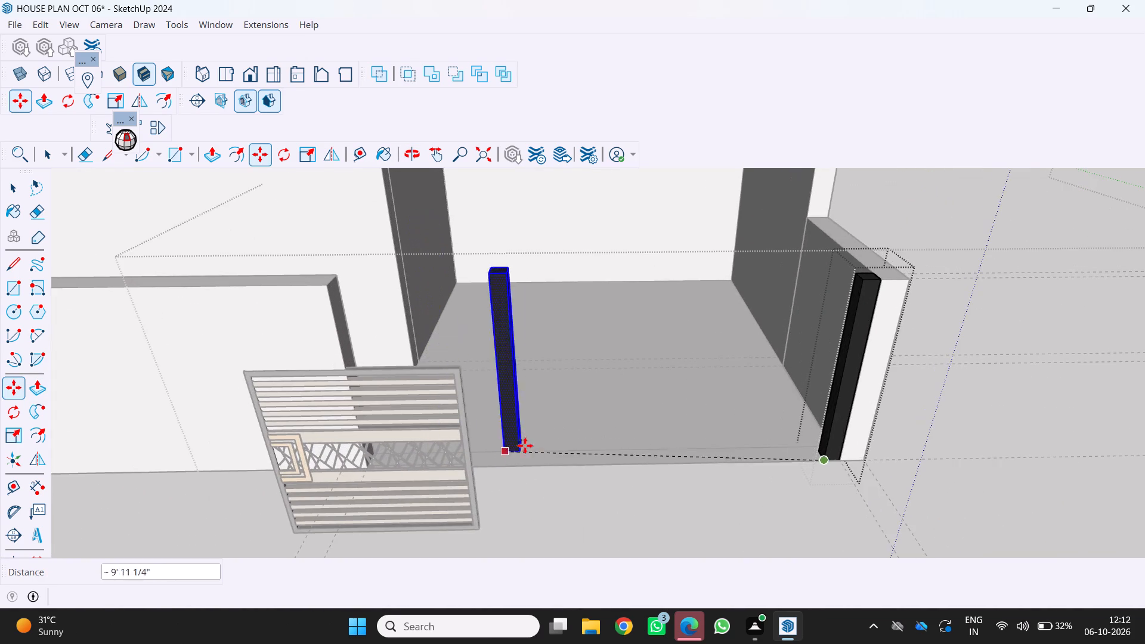
pyautogui.scroll(6, 525, 425)
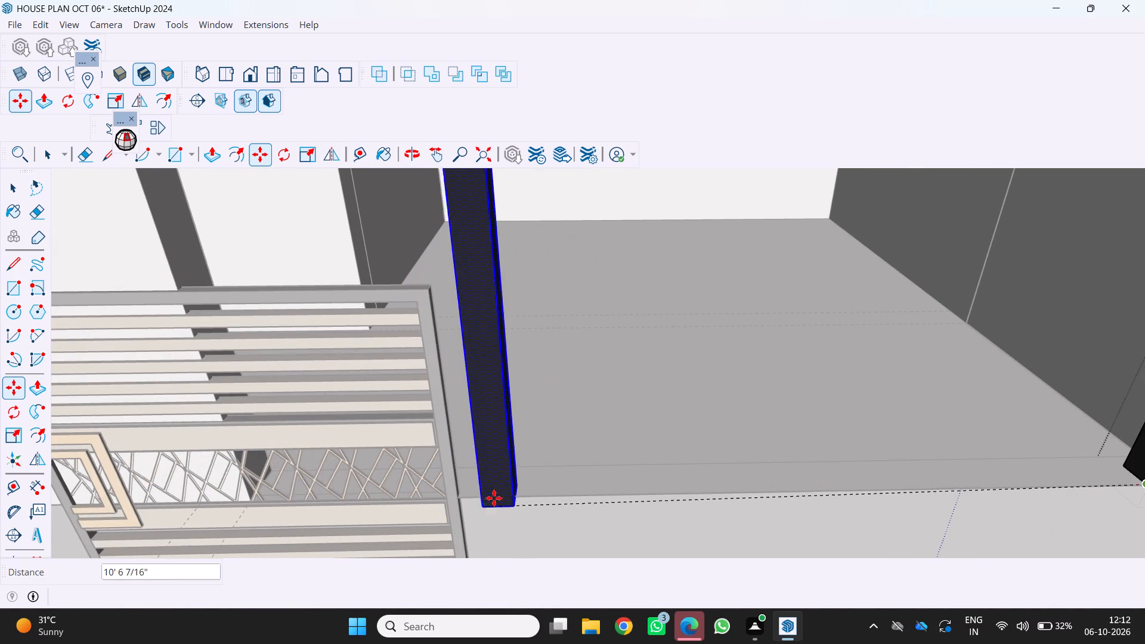
pyautogui.click(494, 496)
pyautogui.press('space')
pyautogui.press('End')
pyautogui.press('End')
pyautogui.press('End')
pyautogui.press('End')
pyautogui.press('End')
pyautogui.press('End')
pyautogui.press('End')
pyautogui.press('End')
pyautogui.press('End')
pyautogui.press('End')
pyautogui.press('End')
pyautogui.press('End')
pyautogui.press('End')
pyautogui.press('End')
pyautogui.press('End')
pyautogui.press('End')
pyautogui.press('End')
pyautogui.press('End')
pyautogui.press('End')
pyautogui.press('End')
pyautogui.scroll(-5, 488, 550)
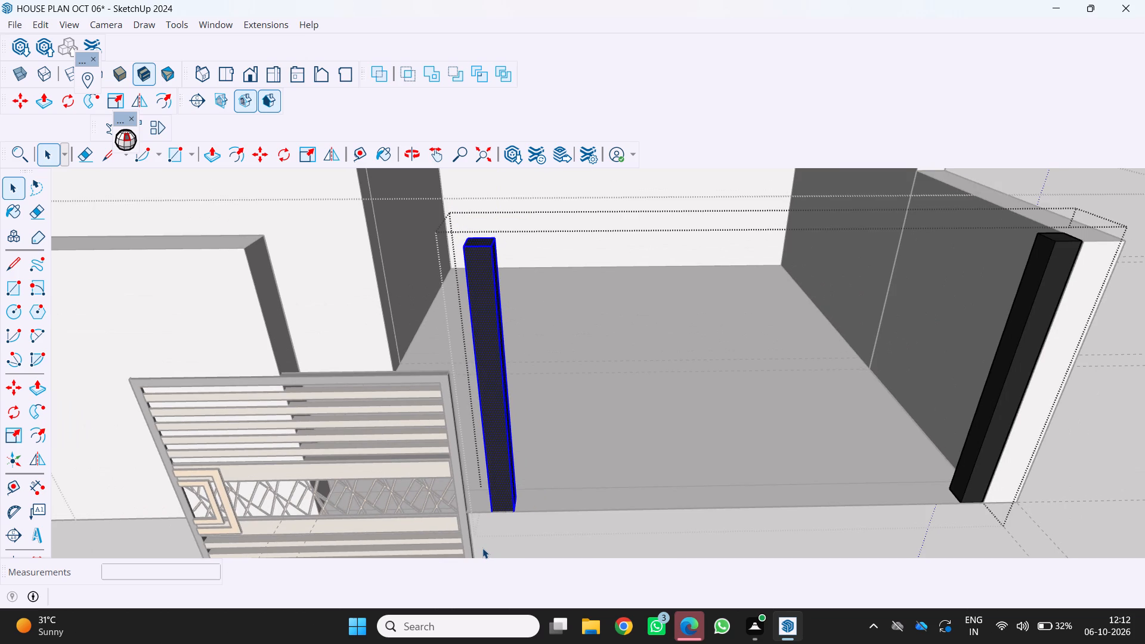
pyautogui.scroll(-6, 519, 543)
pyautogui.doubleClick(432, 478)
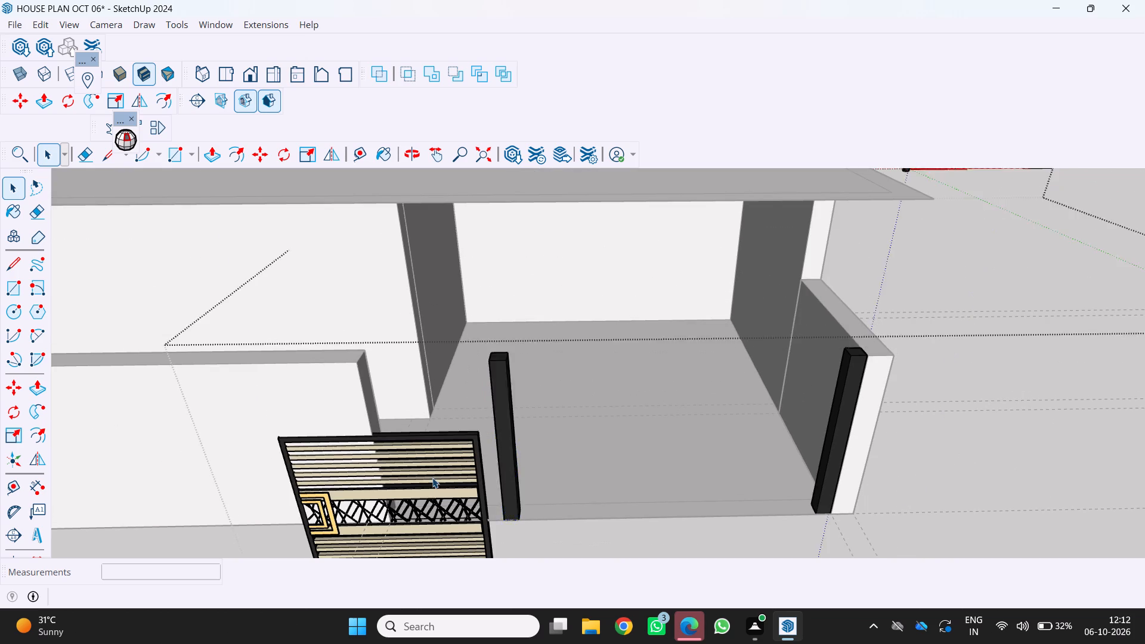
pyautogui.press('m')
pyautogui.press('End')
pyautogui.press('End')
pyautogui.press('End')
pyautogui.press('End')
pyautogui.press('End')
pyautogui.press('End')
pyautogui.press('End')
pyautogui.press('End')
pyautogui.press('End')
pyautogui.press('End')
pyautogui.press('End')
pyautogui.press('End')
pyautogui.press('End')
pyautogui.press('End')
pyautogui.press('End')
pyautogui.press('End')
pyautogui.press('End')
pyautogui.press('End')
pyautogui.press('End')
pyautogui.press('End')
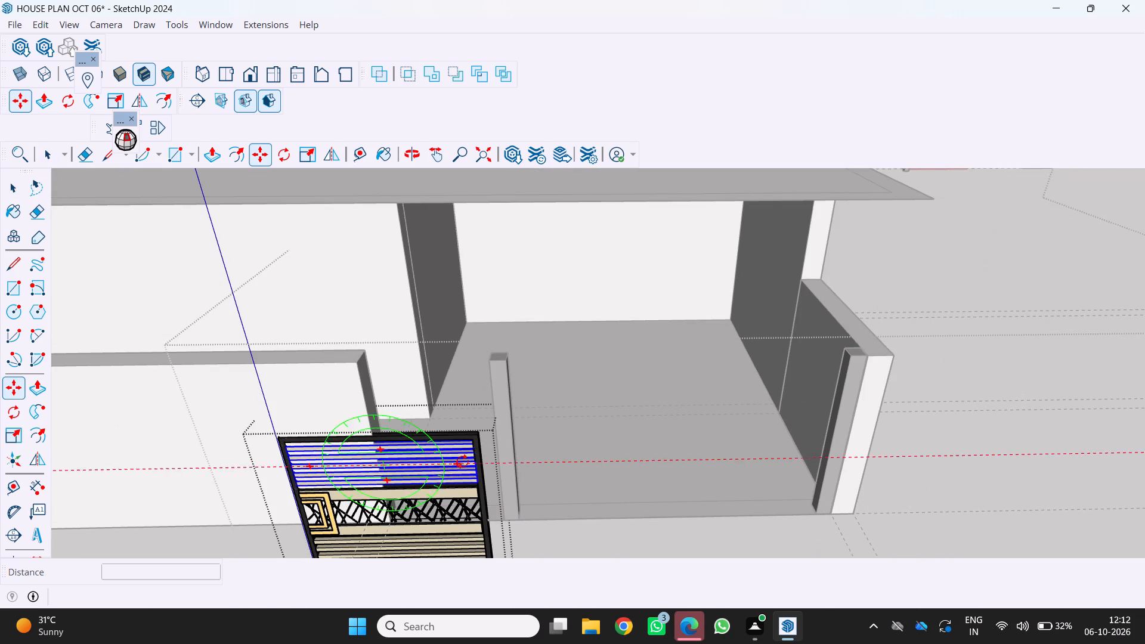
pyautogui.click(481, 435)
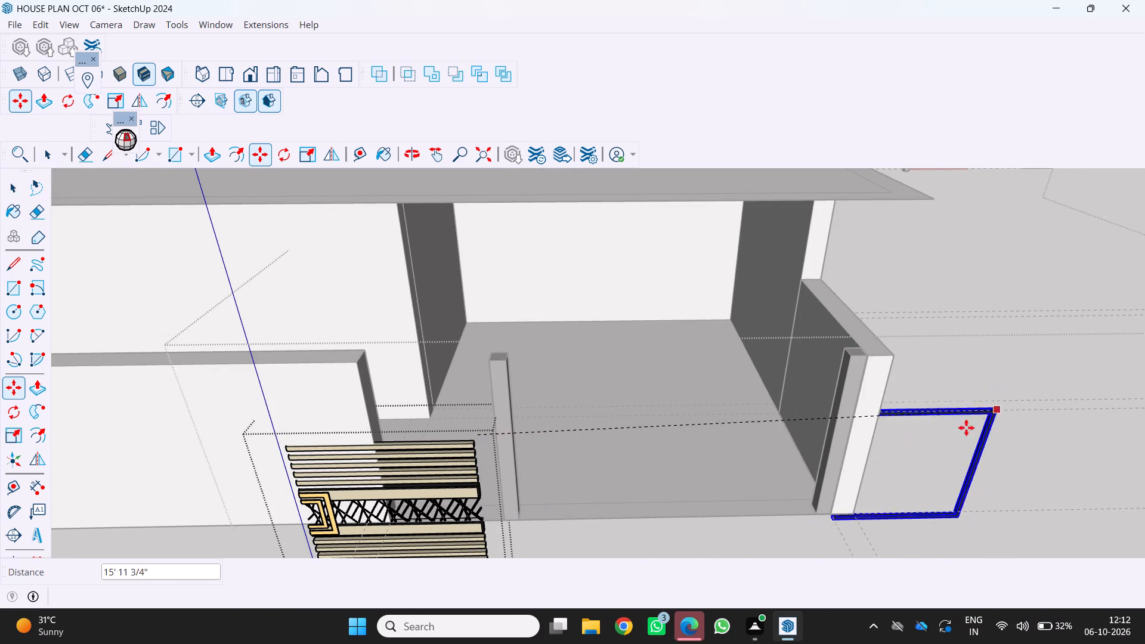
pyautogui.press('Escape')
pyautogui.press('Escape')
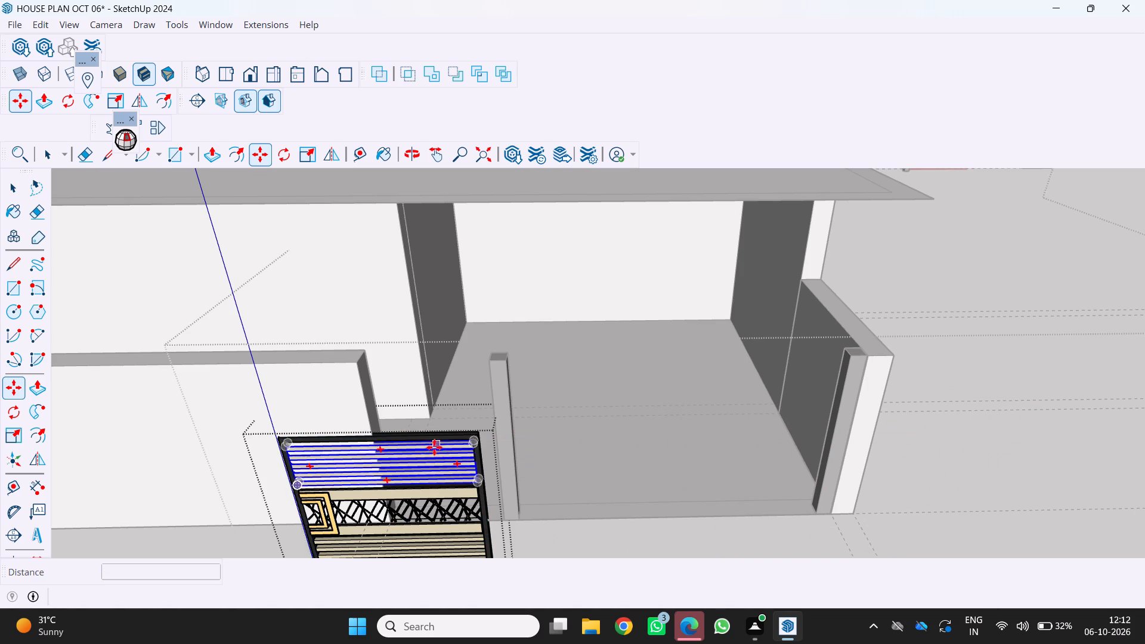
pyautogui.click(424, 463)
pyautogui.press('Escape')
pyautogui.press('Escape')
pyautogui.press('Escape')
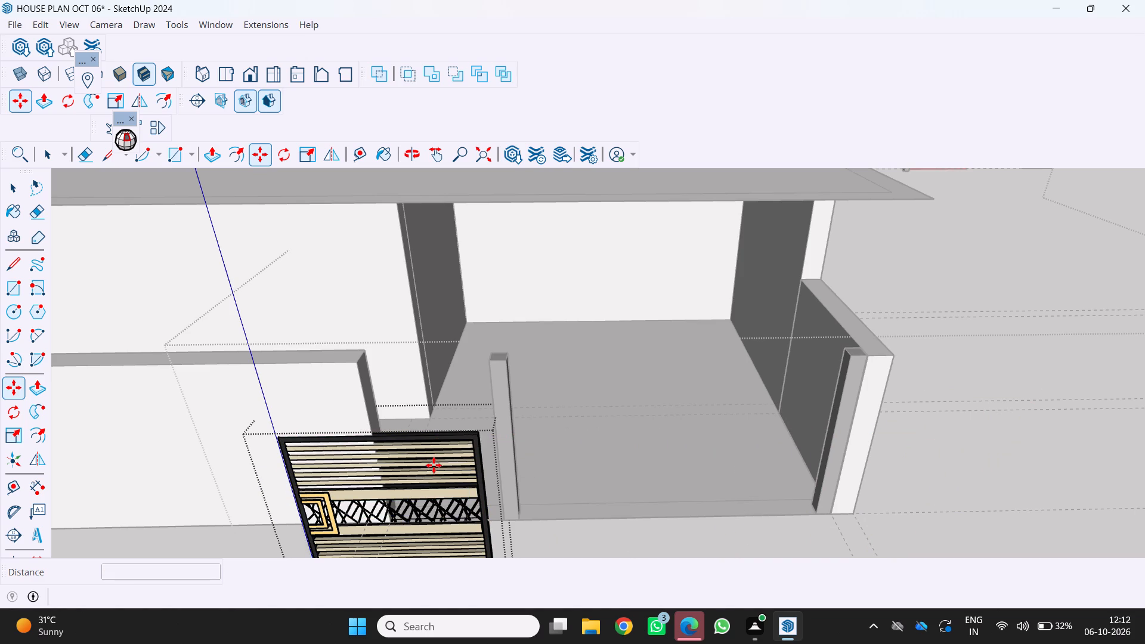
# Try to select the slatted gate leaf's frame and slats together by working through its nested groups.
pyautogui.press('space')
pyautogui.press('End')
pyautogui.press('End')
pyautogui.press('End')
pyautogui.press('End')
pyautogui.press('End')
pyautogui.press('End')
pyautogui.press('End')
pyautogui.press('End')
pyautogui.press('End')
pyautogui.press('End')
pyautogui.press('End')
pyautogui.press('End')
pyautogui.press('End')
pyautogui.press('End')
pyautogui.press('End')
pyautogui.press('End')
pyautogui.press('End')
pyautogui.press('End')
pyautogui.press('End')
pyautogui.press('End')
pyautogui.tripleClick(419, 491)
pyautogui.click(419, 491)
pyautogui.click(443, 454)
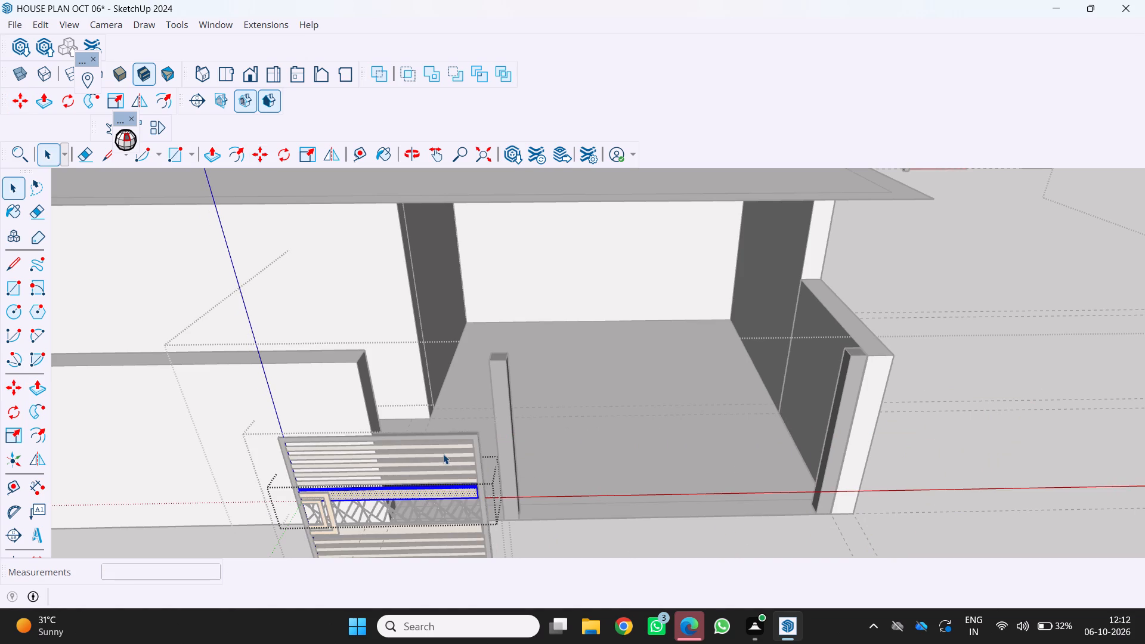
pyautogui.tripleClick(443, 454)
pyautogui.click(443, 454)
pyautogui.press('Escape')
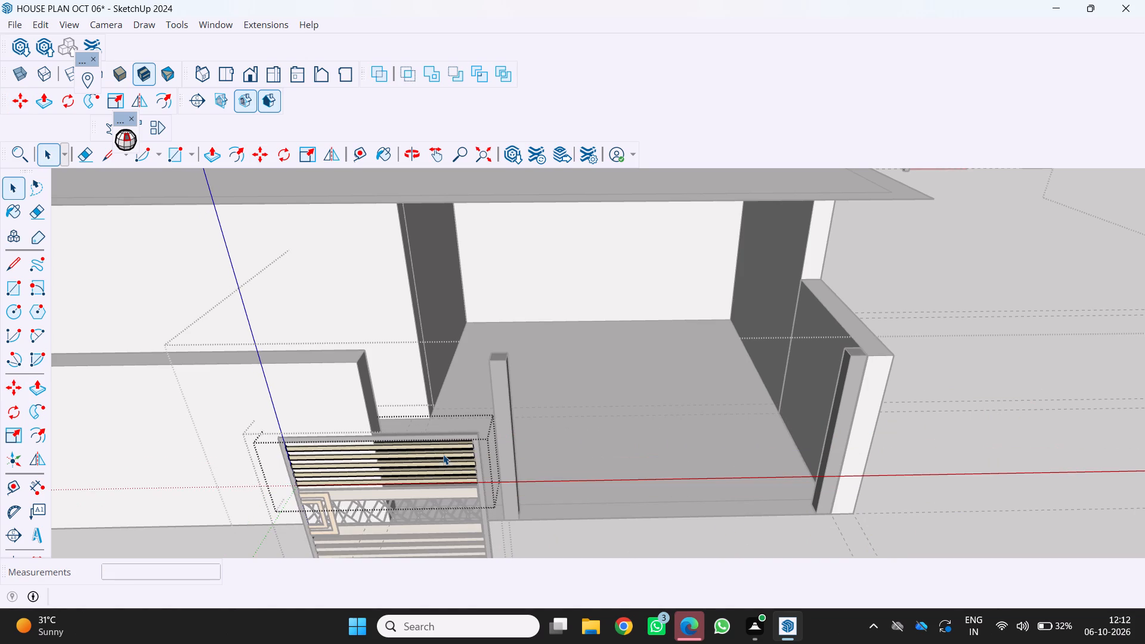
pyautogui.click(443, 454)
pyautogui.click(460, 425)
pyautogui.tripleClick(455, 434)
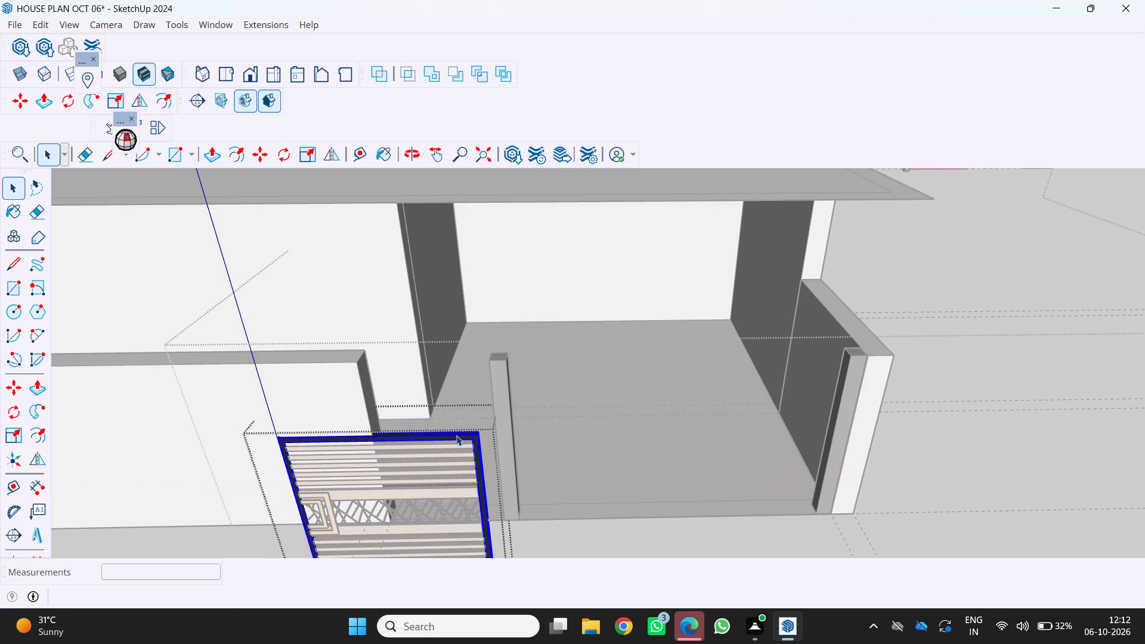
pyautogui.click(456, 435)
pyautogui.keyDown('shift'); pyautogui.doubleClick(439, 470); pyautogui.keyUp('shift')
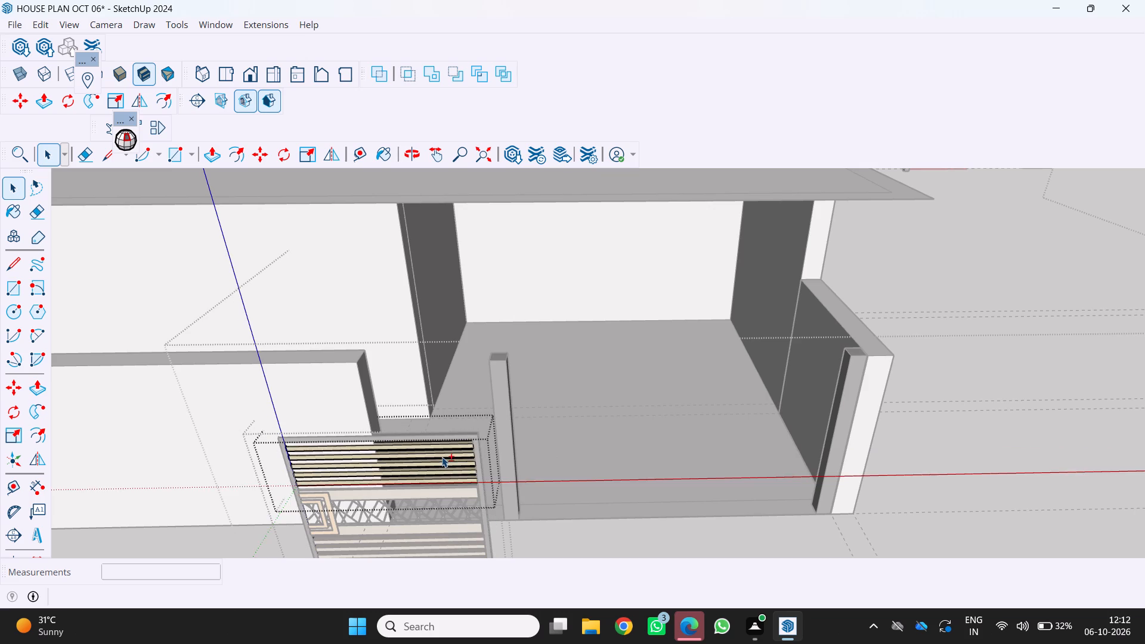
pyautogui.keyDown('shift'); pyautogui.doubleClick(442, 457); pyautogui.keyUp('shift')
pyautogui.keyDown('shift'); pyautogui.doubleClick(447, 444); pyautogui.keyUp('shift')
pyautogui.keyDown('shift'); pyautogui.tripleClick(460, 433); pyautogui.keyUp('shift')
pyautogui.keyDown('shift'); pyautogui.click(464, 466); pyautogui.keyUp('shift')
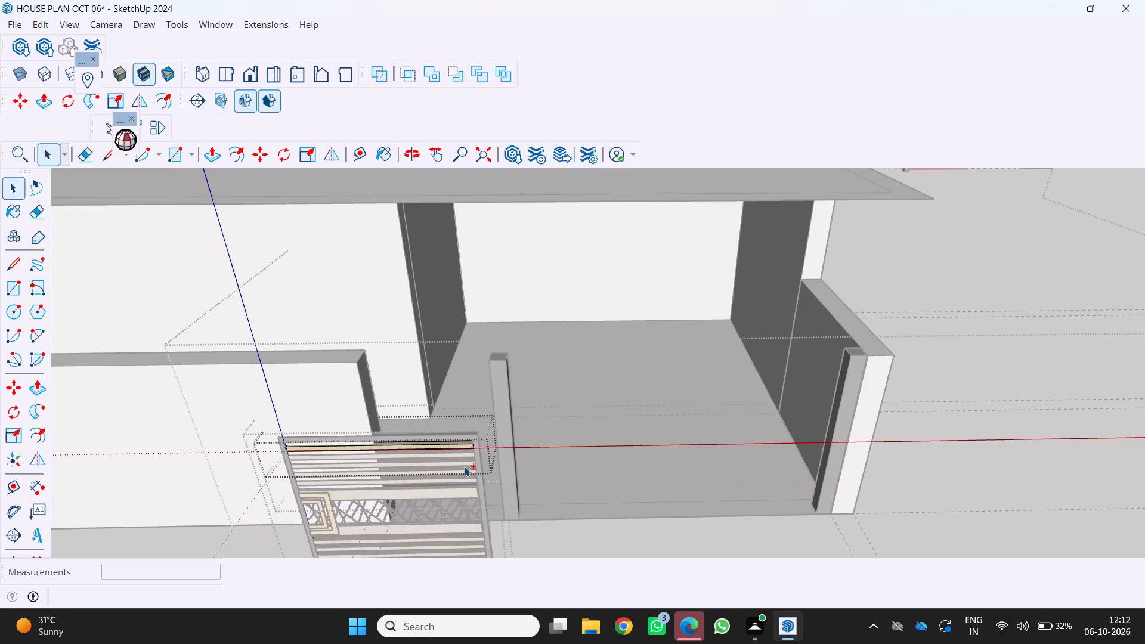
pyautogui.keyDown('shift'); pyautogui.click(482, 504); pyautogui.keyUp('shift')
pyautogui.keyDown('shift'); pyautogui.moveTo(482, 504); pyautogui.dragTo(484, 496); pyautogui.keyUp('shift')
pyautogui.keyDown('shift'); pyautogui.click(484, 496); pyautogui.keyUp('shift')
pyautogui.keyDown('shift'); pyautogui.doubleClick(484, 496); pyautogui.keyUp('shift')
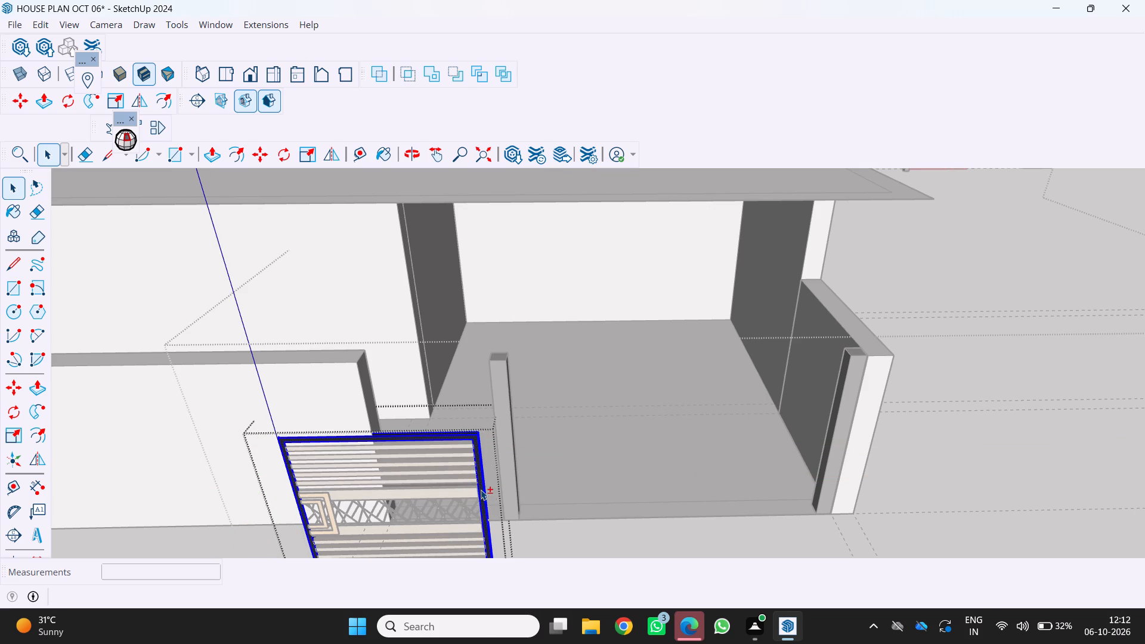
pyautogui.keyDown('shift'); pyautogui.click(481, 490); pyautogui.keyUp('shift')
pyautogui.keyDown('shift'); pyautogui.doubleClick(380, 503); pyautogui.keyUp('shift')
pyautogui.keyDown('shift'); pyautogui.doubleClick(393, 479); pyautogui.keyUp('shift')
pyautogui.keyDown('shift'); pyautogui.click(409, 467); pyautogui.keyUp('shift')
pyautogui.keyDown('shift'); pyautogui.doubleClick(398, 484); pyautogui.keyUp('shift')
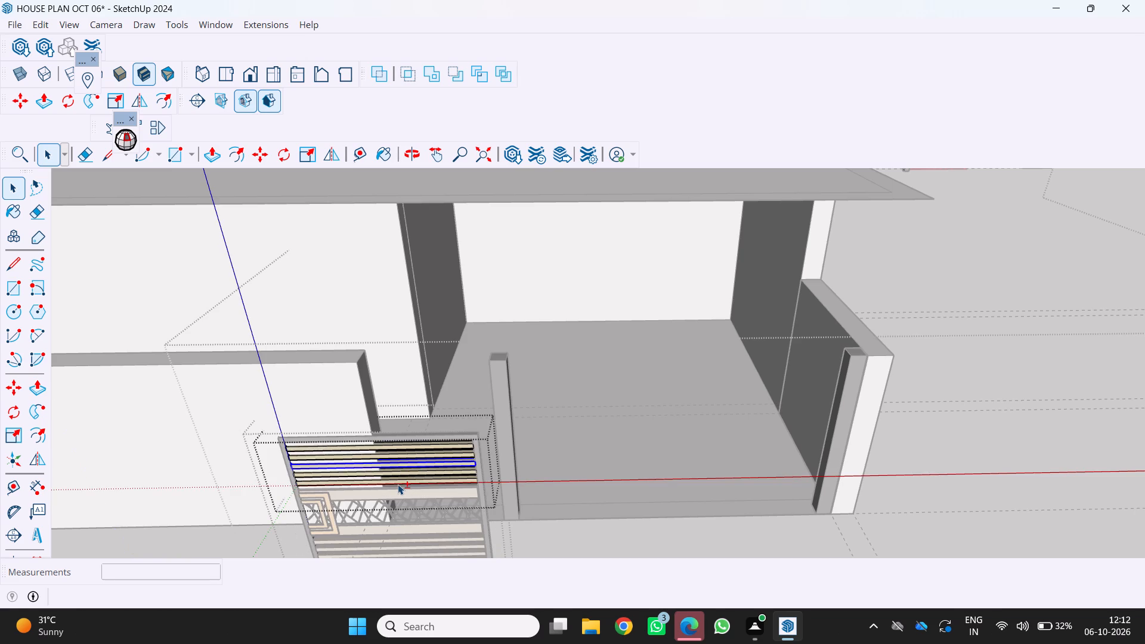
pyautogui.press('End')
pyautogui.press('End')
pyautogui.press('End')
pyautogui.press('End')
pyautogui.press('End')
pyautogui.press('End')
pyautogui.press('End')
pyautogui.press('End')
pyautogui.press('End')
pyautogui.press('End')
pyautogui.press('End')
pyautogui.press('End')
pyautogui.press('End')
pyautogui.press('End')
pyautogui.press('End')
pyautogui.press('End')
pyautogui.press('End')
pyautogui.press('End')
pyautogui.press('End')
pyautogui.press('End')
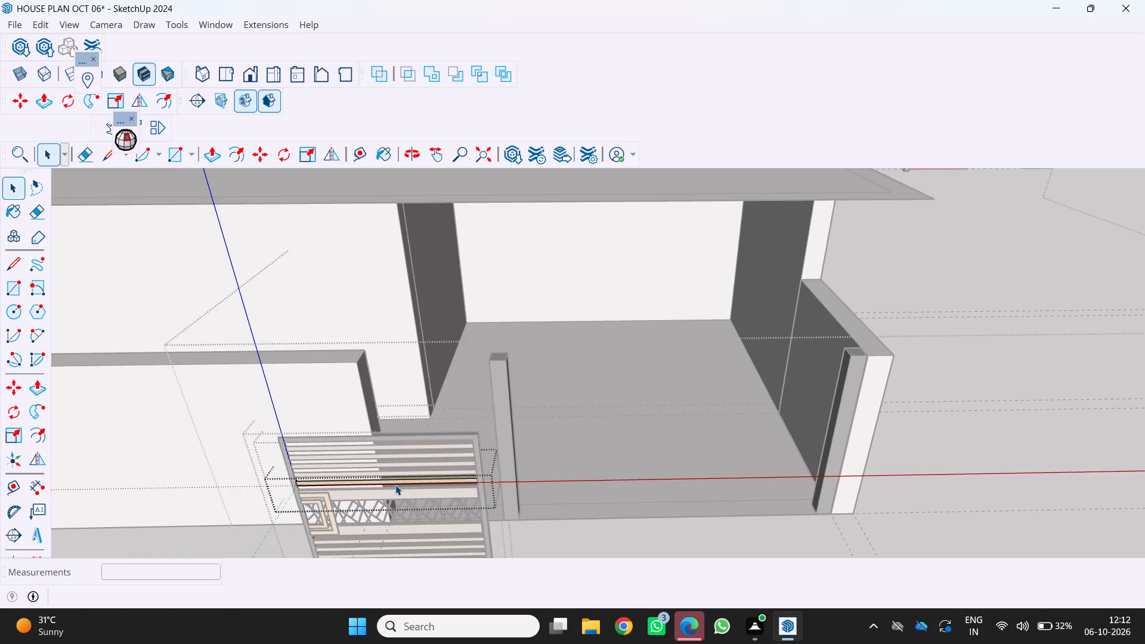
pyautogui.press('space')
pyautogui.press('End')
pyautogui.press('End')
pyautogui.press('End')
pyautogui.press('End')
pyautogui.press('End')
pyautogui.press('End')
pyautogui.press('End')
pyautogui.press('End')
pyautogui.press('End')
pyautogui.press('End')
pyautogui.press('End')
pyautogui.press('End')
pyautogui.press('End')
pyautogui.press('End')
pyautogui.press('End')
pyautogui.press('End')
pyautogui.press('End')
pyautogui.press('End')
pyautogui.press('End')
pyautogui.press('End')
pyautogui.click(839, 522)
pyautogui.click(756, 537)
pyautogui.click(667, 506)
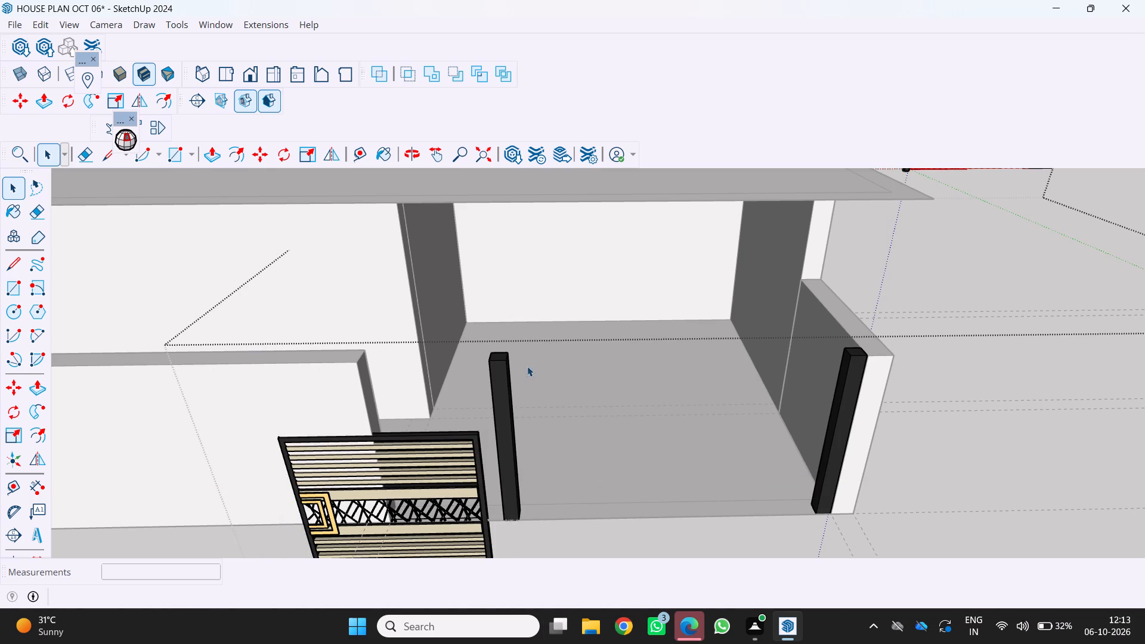
# Move the copied gate post about 3' 8 7/8" against the end of the long boundary wall, on the other side of the opening.
pyautogui.doubleClick(499, 394)
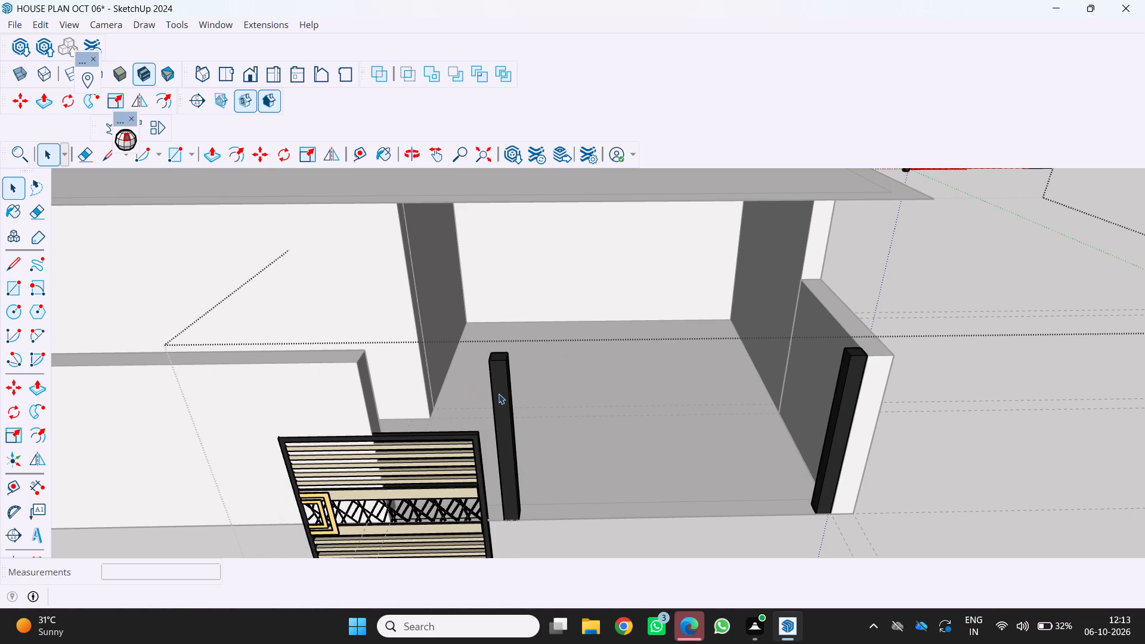
pyautogui.click(499, 394)
pyautogui.click(499, 394)
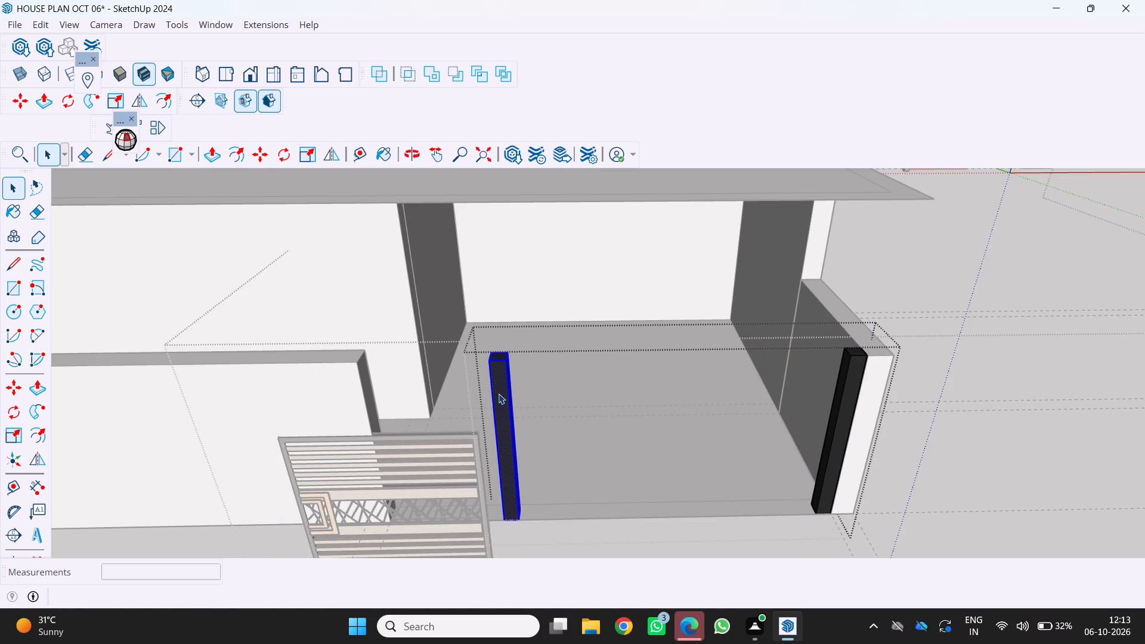
pyautogui.press('m')
pyautogui.press('End')
pyautogui.press('End')
pyautogui.press('End')
pyautogui.press('End')
pyautogui.press('End')
pyautogui.press('End')
pyautogui.press('End')
pyautogui.press('End')
pyautogui.press('End')
pyautogui.press('End')
pyautogui.press('End')
pyautogui.press('End')
pyautogui.press('End')
pyautogui.press('End')
pyautogui.press('End')
pyautogui.press('End')
pyautogui.press('End')
pyautogui.press('End')
pyautogui.press('End')
pyautogui.press('End')
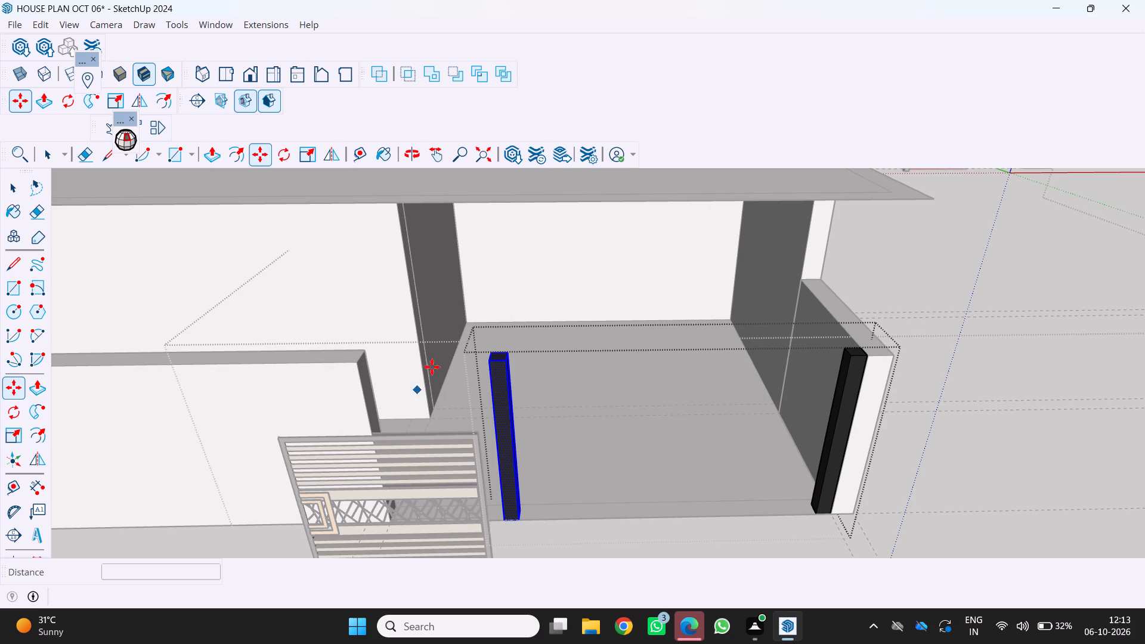
pyautogui.click(488, 360)
pyautogui.scroll(-3, 413, 376)
pyautogui.moveTo(413, 376); pyautogui.dragTo(528, 373, button='middle')
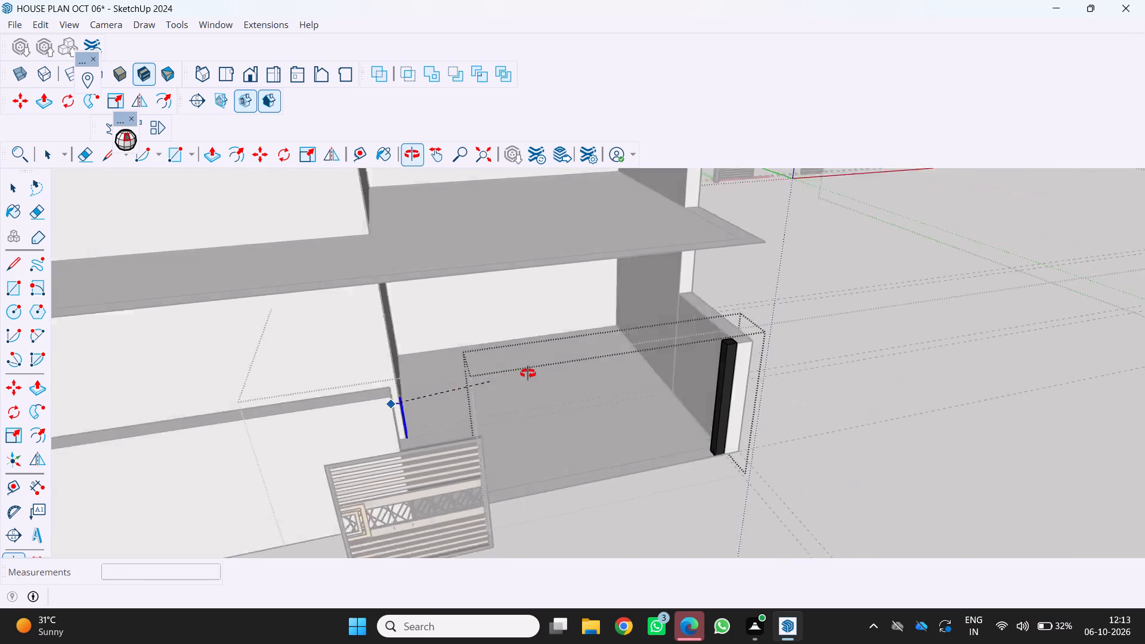
pyautogui.moveTo(528, 373); pyautogui.dragTo(540, 373, button='middle')
pyautogui.scroll(7, 403, 418)
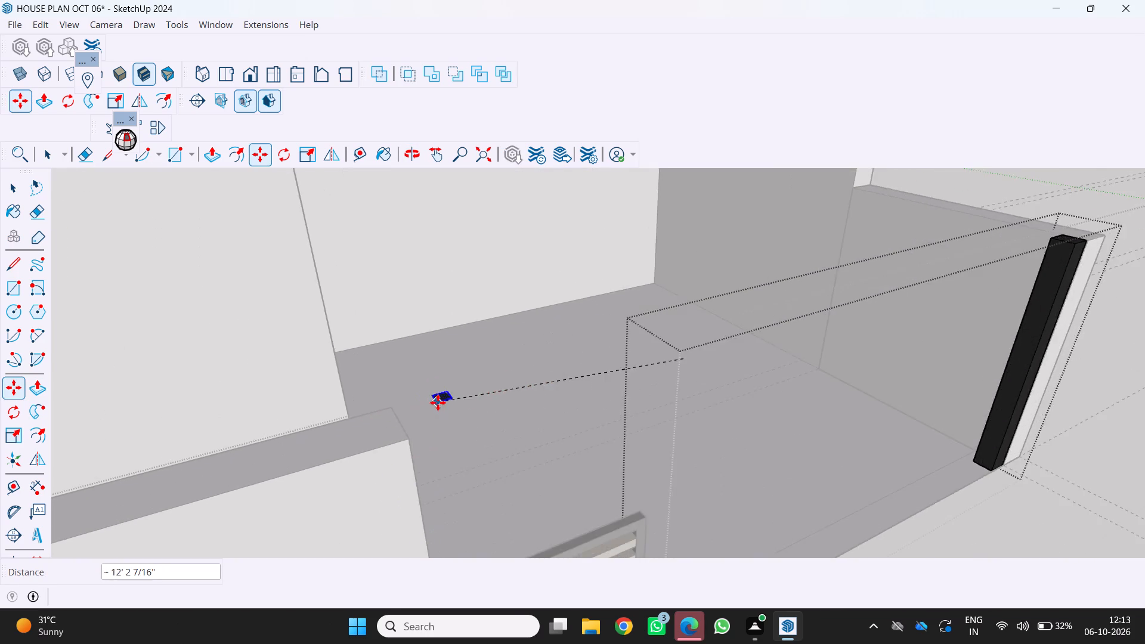
pyautogui.scroll(3, 438, 402)
pyautogui.scroll(-9, 395, 448)
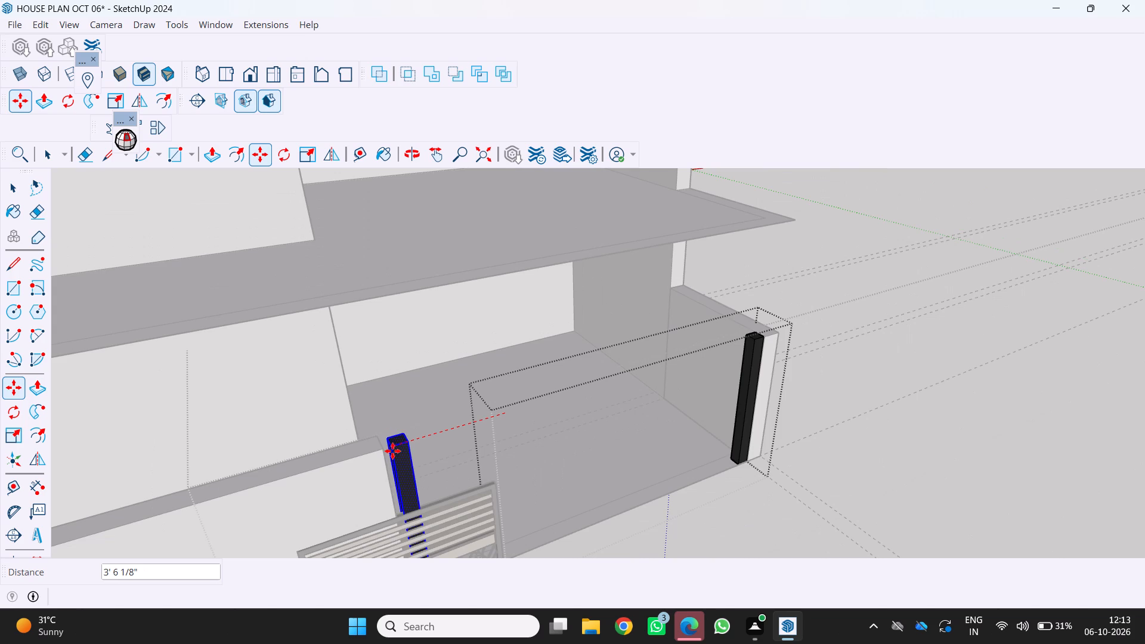
pyautogui.scroll(4, 380, 450)
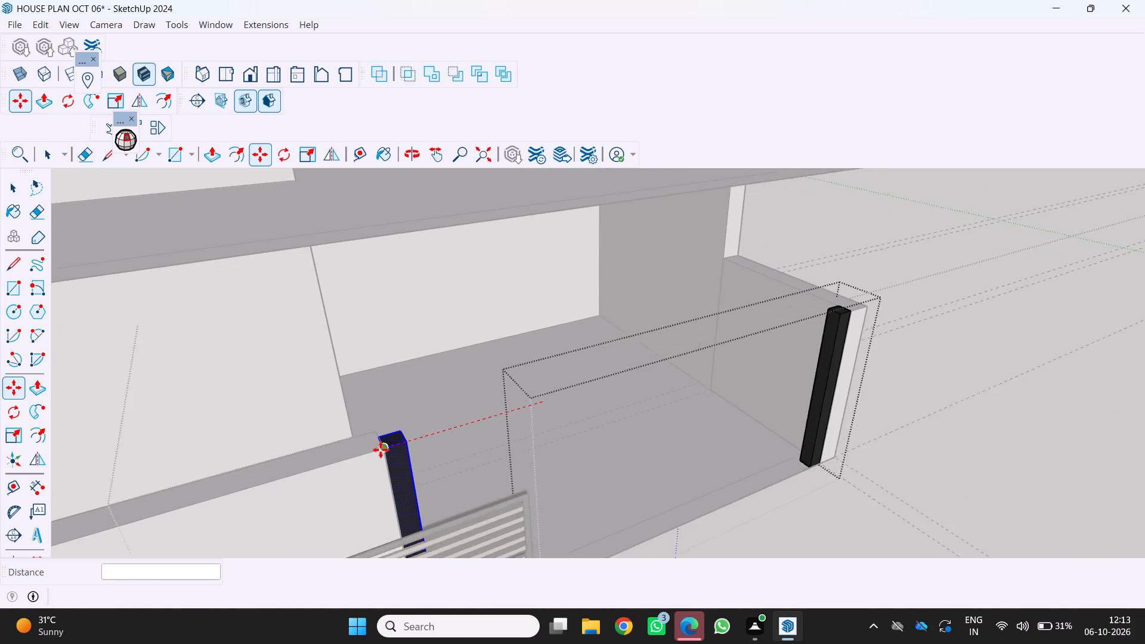
pyautogui.scroll(8, 380, 450)
pyautogui.scroll(-3, 391, 438)
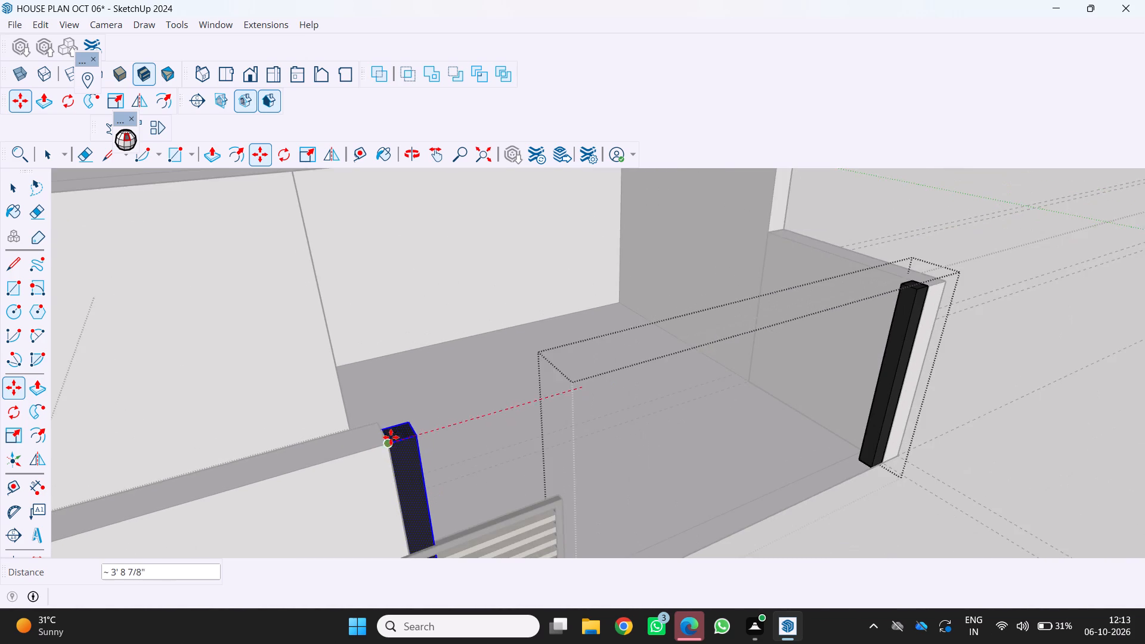
pyautogui.scroll(-1, 390, 435)
pyautogui.moveTo(390, 435); pyautogui.dragTo(379, 445, button='middle')
pyautogui.middleClick(379, 445)
pyautogui.scroll(-3, 391, 426)
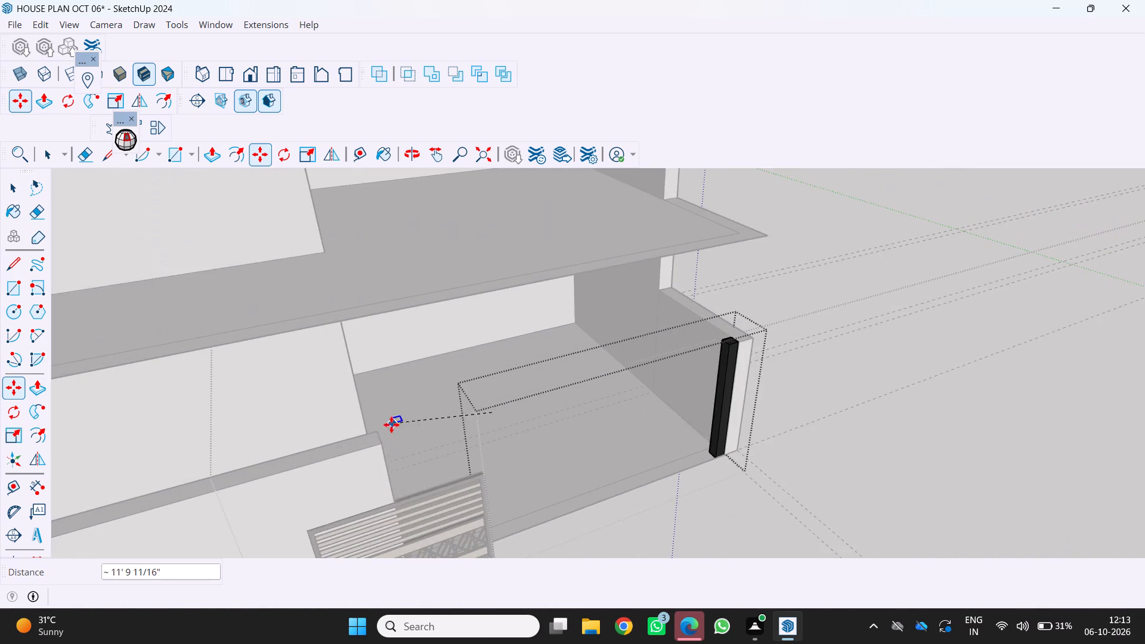
pyautogui.scroll(10, 389, 435)
pyautogui.scroll(-4, 389, 453)
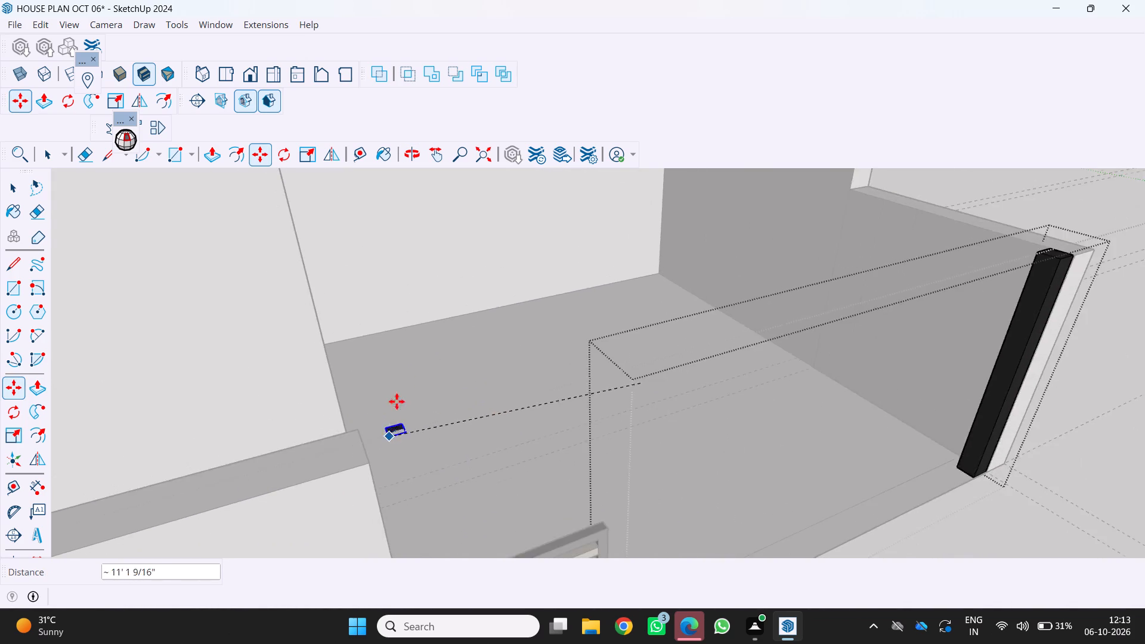
pyautogui.scroll(-6, 397, 401)
pyautogui.scroll(3, 383, 425)
pyautogui.click(388, 425)
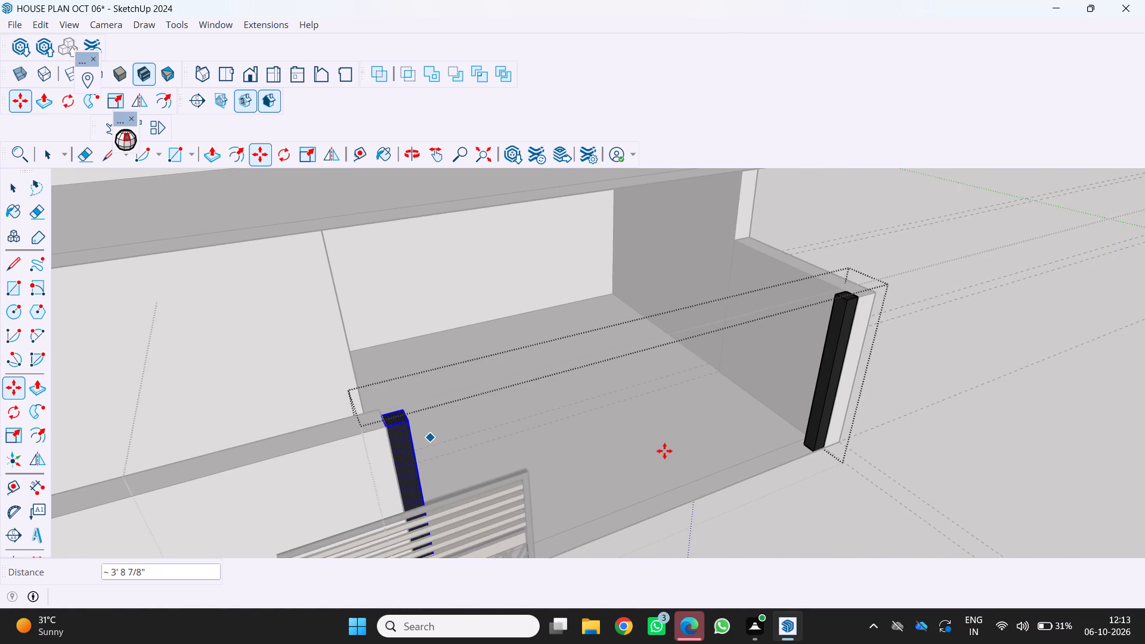
pyautogui.scroll(-5, 664, 451)
pyautogui.moveTo(654, 450); pyautogui.dragTo(500, 407, button='middle')
pyautogui.middleClick(496, 407)
pyautogui.scroll(-1, 495, 408)
pyautogui.scroll(2, 488, 413)
pyautogui.scroll(-1, 496, 496)
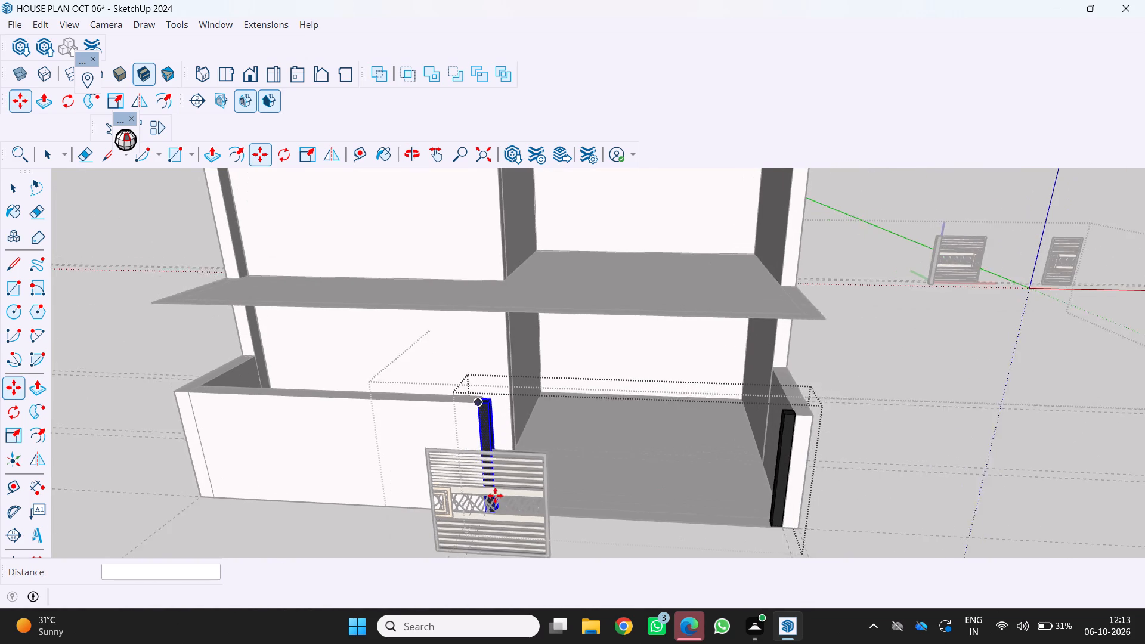
pyautogui.scroll(-2, 495, 496)
pyautogui.moveTo(500, 505); pyautogui.dragTo(526, 441, button='middle')
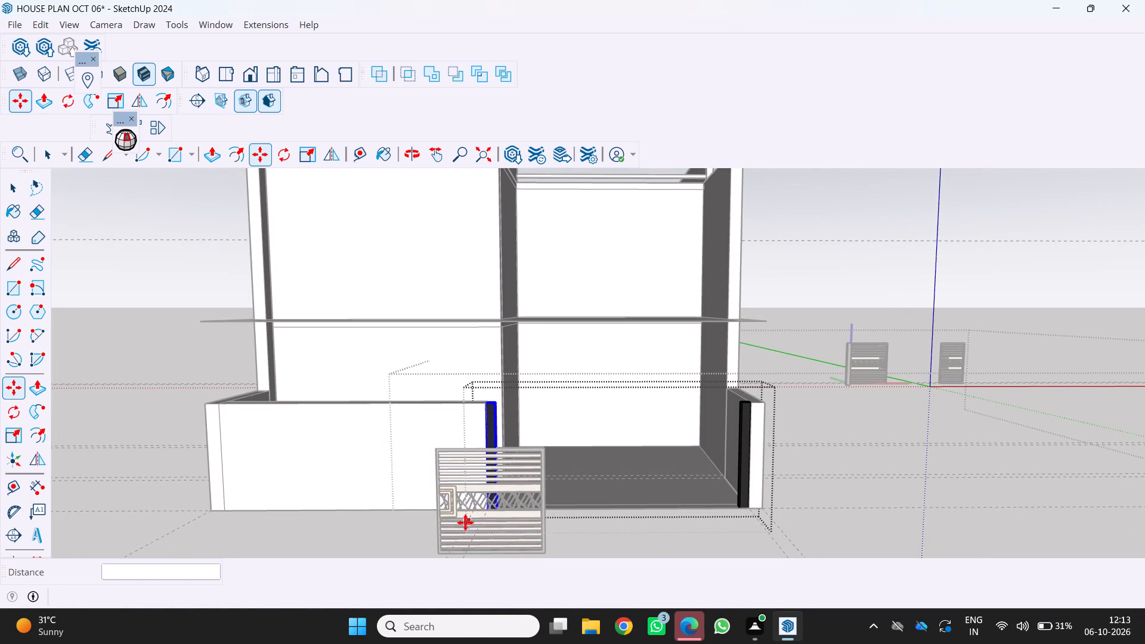
pyautogui.press('Escape')
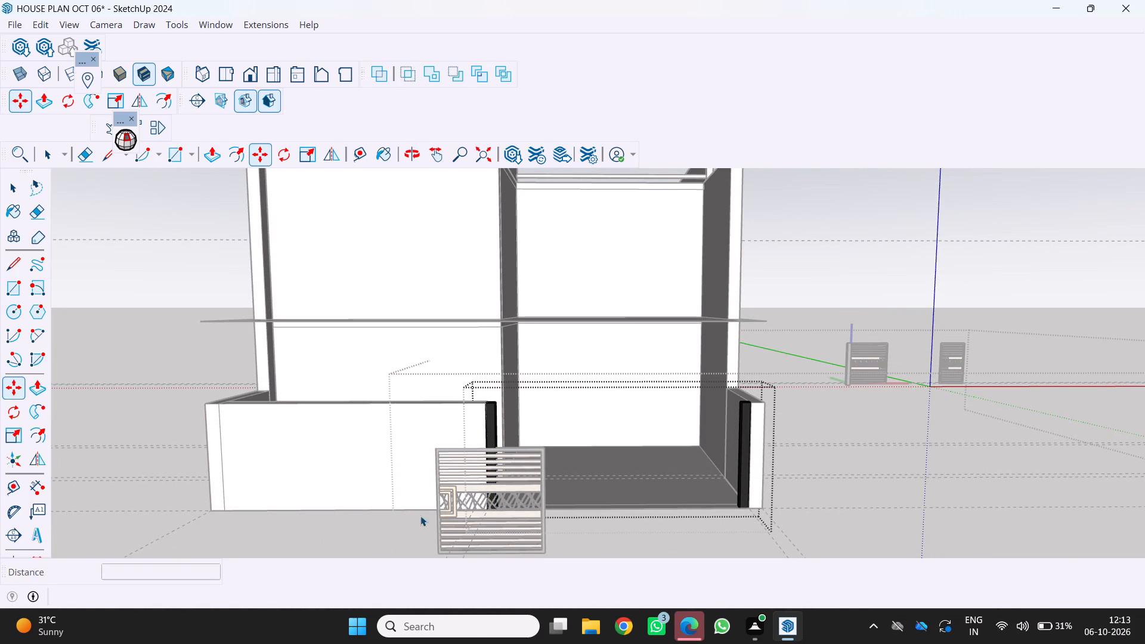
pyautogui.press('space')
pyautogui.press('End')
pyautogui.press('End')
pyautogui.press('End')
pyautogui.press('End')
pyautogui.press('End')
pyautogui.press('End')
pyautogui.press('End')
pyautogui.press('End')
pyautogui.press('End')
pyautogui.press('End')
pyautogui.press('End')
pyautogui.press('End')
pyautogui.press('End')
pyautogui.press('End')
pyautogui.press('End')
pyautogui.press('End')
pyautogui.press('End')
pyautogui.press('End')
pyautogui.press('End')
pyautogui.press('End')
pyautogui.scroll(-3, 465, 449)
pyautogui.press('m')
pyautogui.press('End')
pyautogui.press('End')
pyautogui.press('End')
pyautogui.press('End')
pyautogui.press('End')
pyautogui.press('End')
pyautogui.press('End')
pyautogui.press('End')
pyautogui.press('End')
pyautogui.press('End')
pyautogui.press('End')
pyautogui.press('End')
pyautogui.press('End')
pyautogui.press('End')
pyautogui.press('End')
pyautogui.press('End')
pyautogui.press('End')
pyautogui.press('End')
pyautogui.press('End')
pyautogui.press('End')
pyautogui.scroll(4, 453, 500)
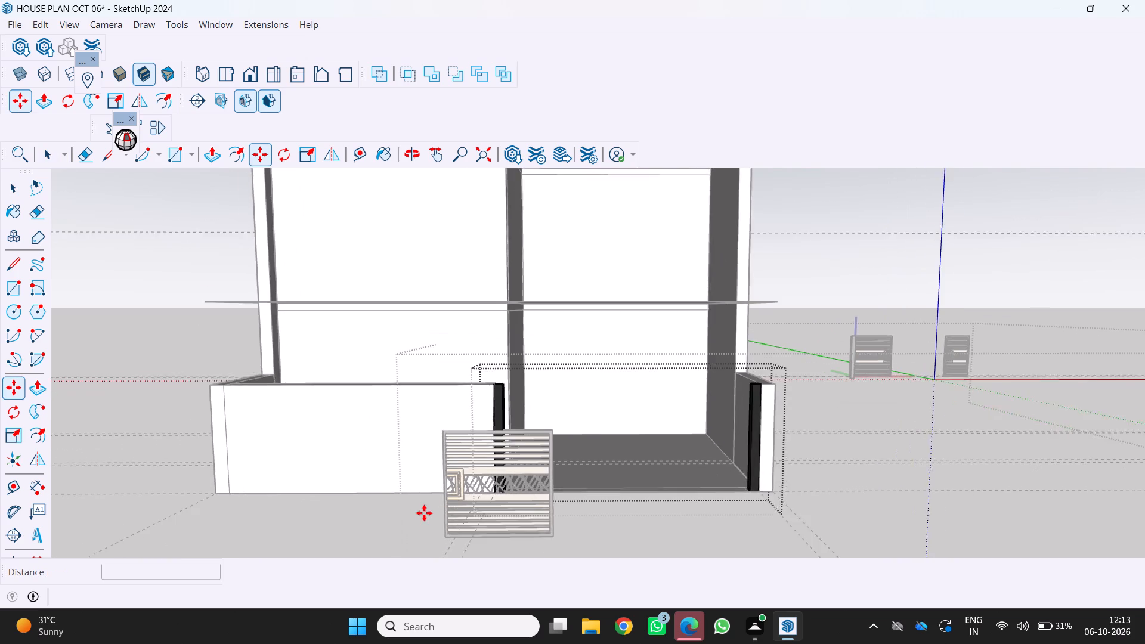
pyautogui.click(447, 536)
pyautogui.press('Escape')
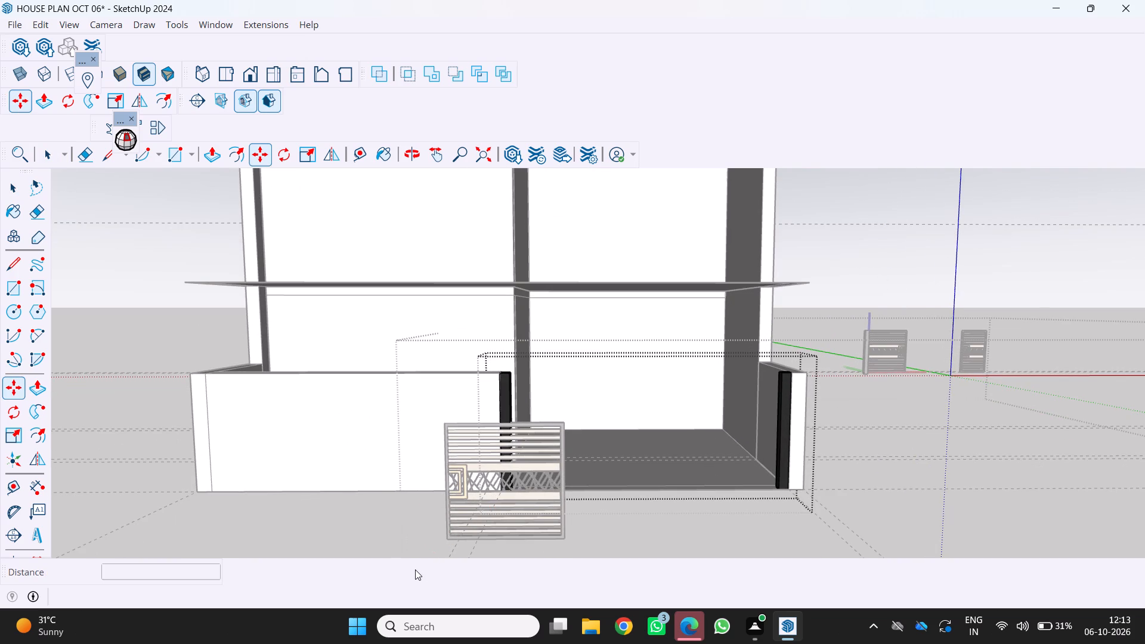
# Move the slatted leaf's outer frame about 4' 1 7/8" so its top corner meets the top of the post by the long boundary wall.
pyautogui.press('space')
pyautogui.press('End')
pyautogui.press('End')
pyautogui.press('End')
pyautogui.press('End')
pyautogui.press('End')
pyautogui.press('End')
pyautogui.press('End')
pyautogui.press('End')
pyautogui.press('End')
pyautogui.press('End')
pyautogui.press('End')
pyautogui.press('End')
pyautogui.press('End')
pyautogui.press('End')
pyautogui.press('End')
pyautogui.press('End')
pyautogui.press('End')
pyautogui.press('End')
pyautogui.press('End')
pyautogui.press('End')
pyautogui.doubleClick(563, 429)
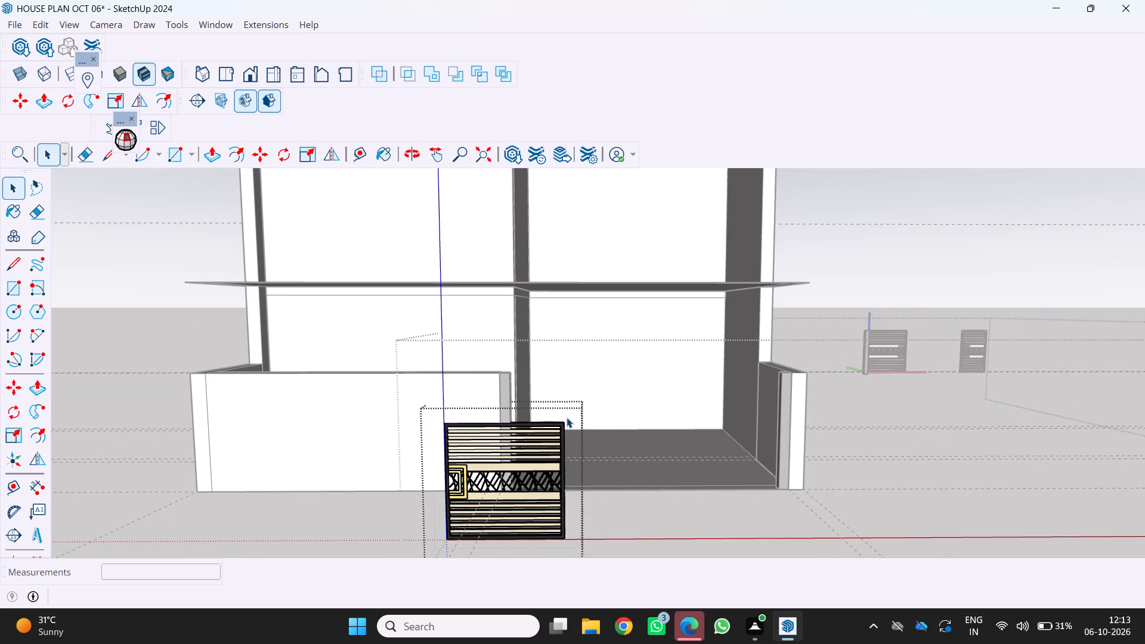
pyautogui.press('m')
pyautogui.press('End')
pyautogui.press('End')
pyautogui.press('End')
pyautogui.press('End')
pyautogui.press('End')
pyautogui.press('End')
pyautogui.press('End')
pyautogui.press('End')
pyautogui.press('End')
pyautogui.press('End')
pyautogui.press('End')
pyautogui.press('End')
pyautogui.press('End')
pyautogui.press('End')
pyautogui.press('End')
pyautogui.press('End')
pyautogui.press('End')
pyautogui.press('End')
pyautogui.press('End')
pyautogui.press('End')
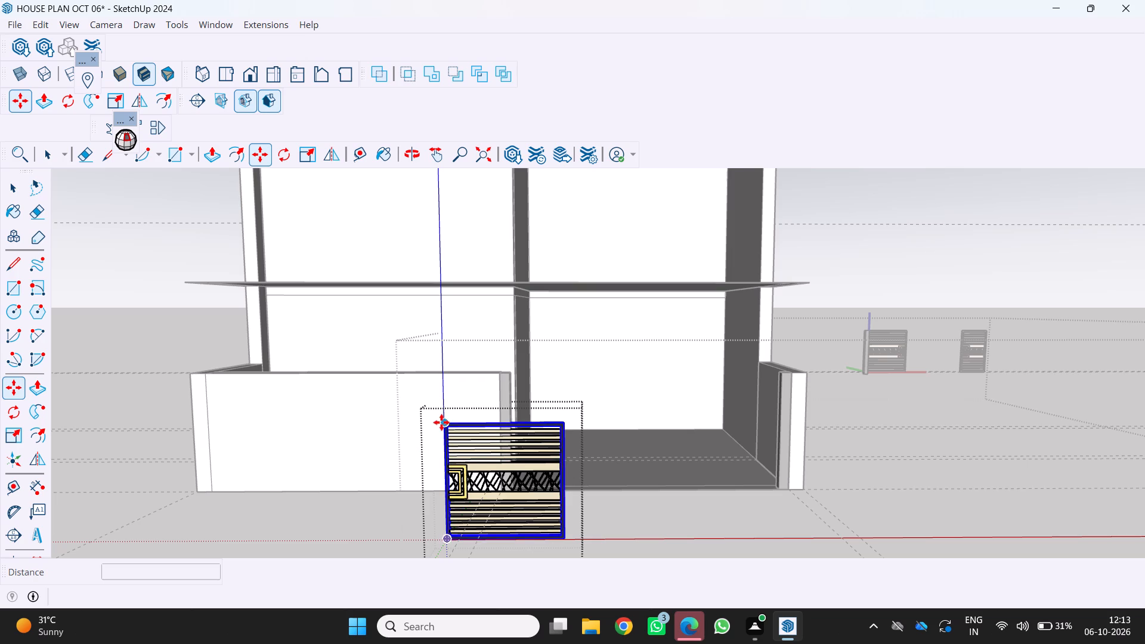
pyautogui.click(441, 422)
pyautogui.scroll(8, 500, 371)
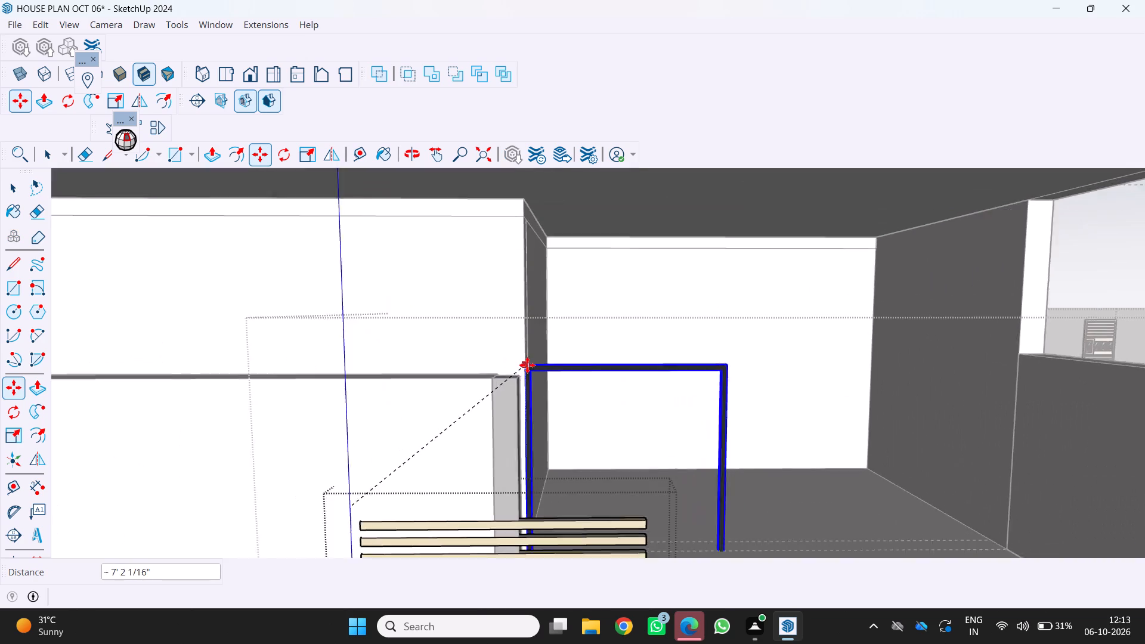
pyautogui.scroll(5, 527, 365)
pyautogui.scroll(-7, 527, 394)
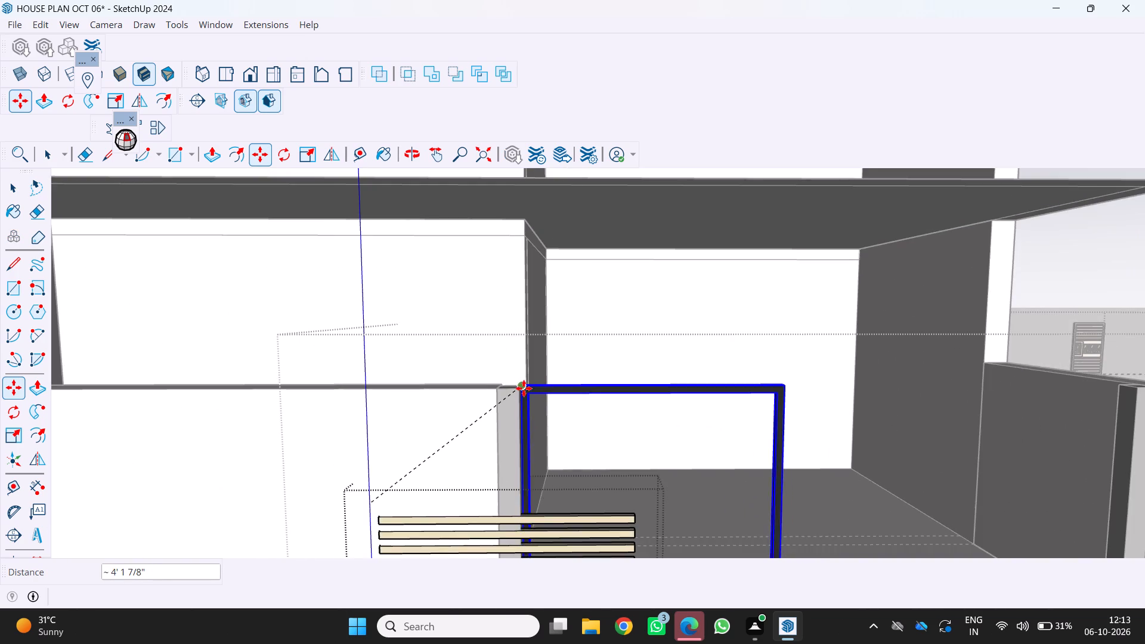
pyautogui.scroll(8, 524, 388)
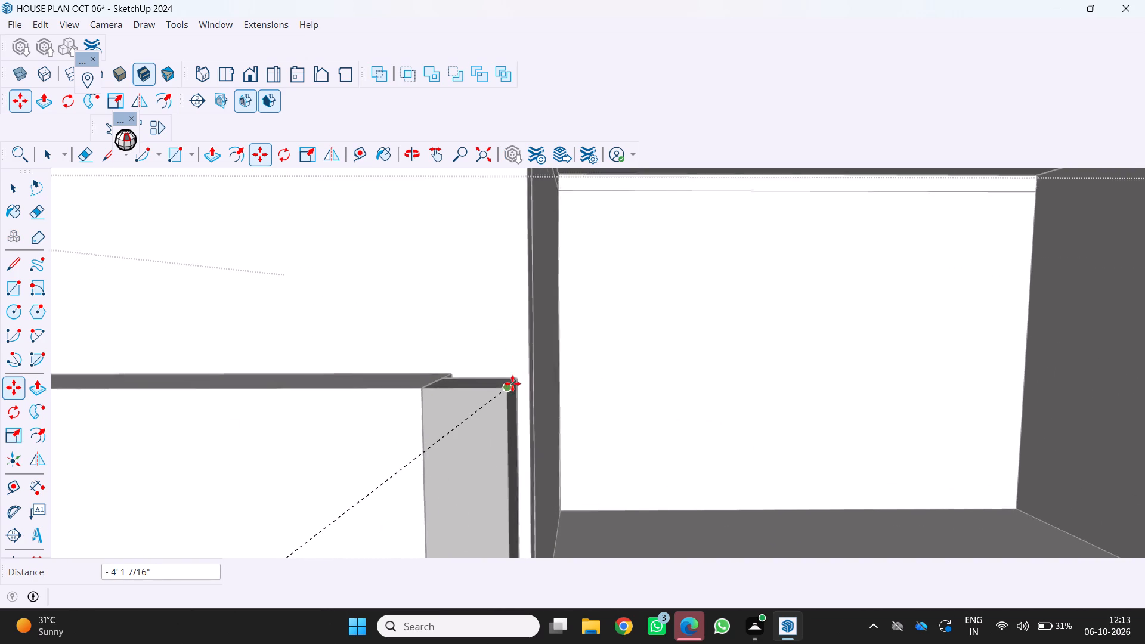
pyautogui.scroll(6, 512, 383)
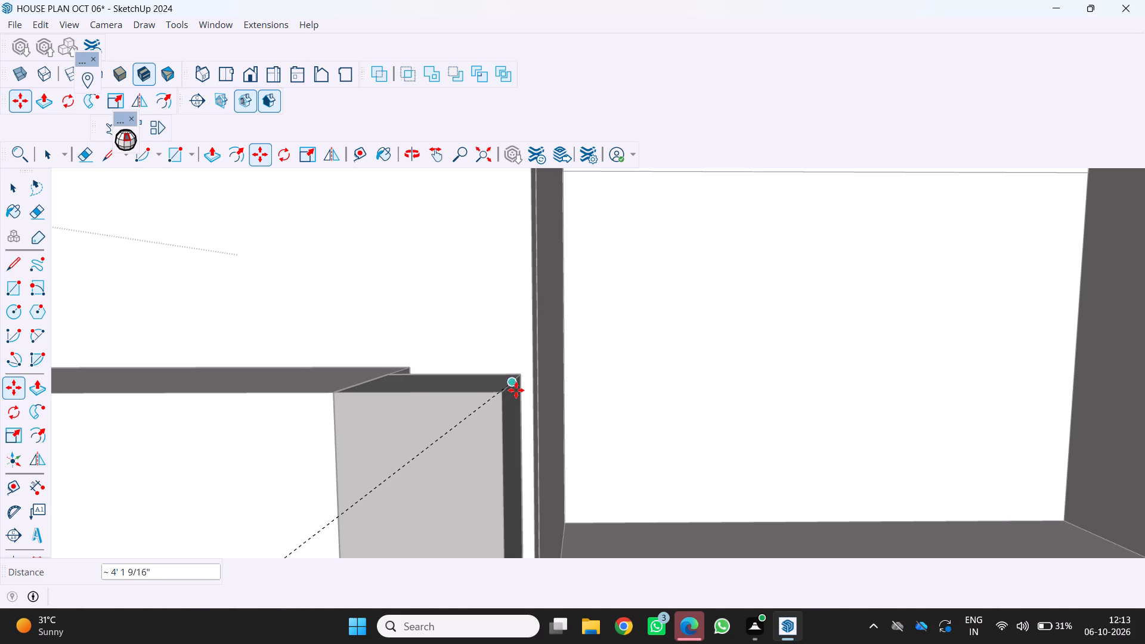
pyautogui.click(515, 382)
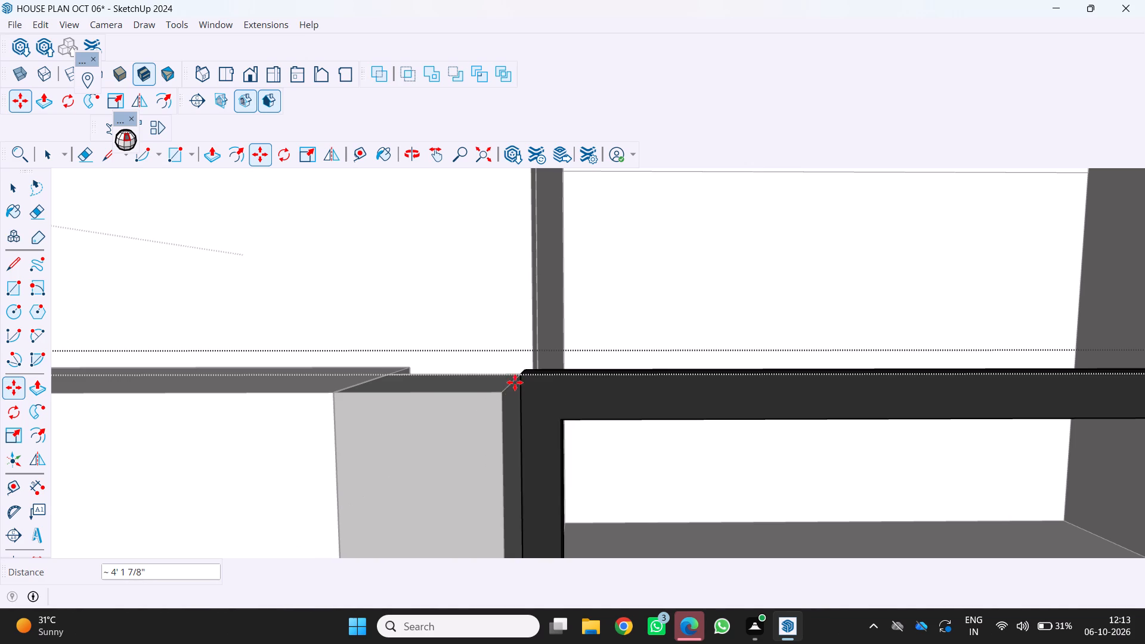
pyautogui.scroll(-20, 499, 398)
pyautogui.scroll(-8, 499, 398)
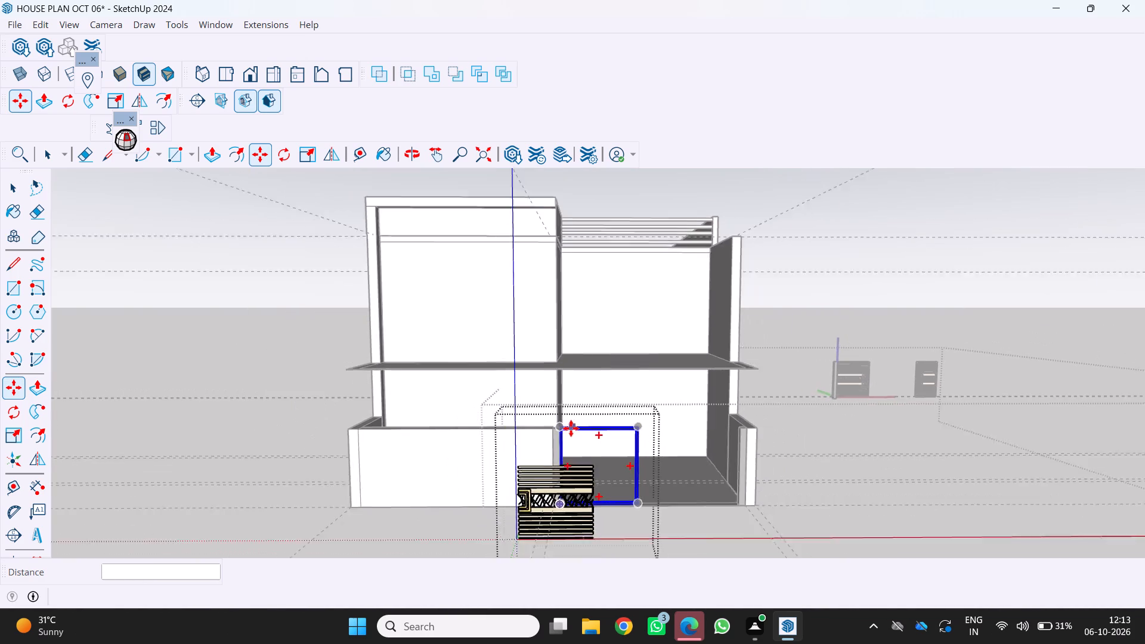
pyautogui.scroll(-1, 571, 428)
pyautogui.scroll(4, 515, 549)
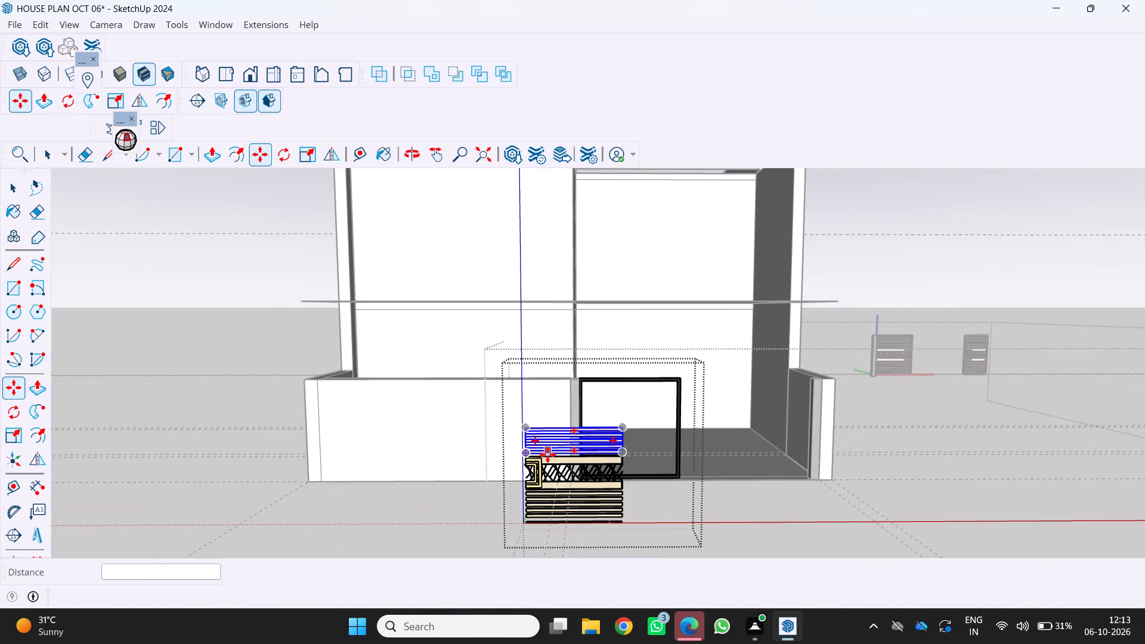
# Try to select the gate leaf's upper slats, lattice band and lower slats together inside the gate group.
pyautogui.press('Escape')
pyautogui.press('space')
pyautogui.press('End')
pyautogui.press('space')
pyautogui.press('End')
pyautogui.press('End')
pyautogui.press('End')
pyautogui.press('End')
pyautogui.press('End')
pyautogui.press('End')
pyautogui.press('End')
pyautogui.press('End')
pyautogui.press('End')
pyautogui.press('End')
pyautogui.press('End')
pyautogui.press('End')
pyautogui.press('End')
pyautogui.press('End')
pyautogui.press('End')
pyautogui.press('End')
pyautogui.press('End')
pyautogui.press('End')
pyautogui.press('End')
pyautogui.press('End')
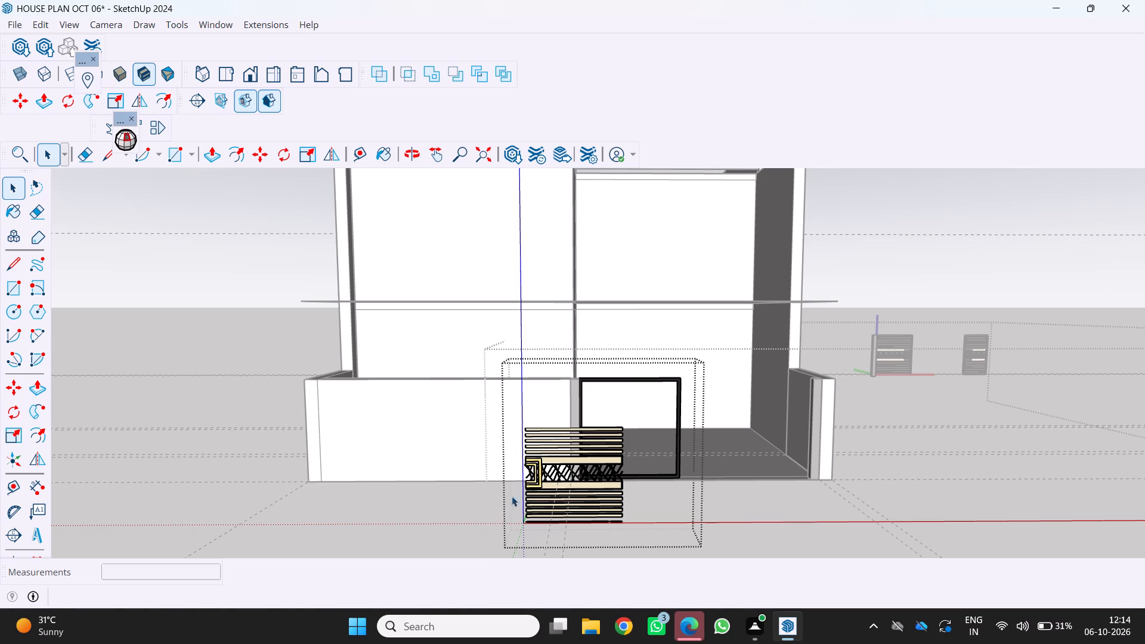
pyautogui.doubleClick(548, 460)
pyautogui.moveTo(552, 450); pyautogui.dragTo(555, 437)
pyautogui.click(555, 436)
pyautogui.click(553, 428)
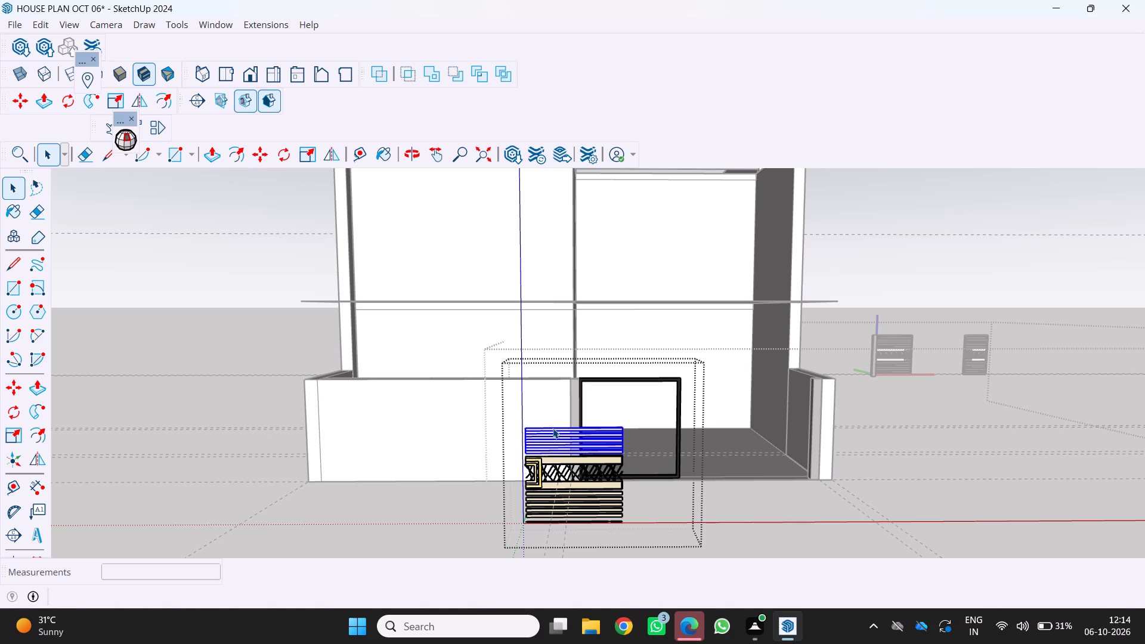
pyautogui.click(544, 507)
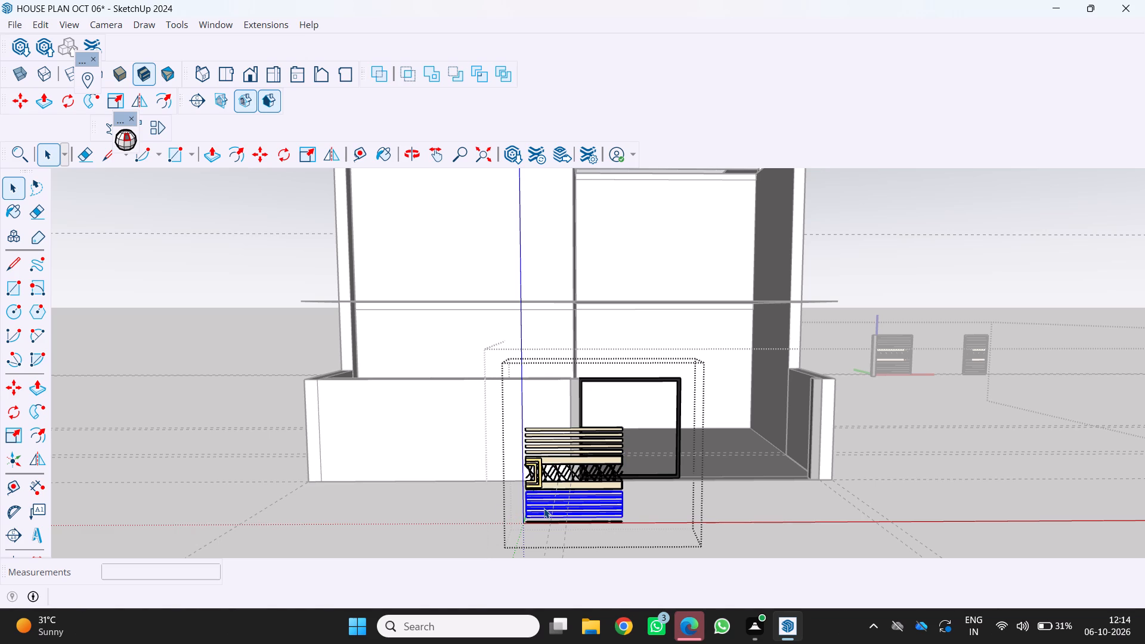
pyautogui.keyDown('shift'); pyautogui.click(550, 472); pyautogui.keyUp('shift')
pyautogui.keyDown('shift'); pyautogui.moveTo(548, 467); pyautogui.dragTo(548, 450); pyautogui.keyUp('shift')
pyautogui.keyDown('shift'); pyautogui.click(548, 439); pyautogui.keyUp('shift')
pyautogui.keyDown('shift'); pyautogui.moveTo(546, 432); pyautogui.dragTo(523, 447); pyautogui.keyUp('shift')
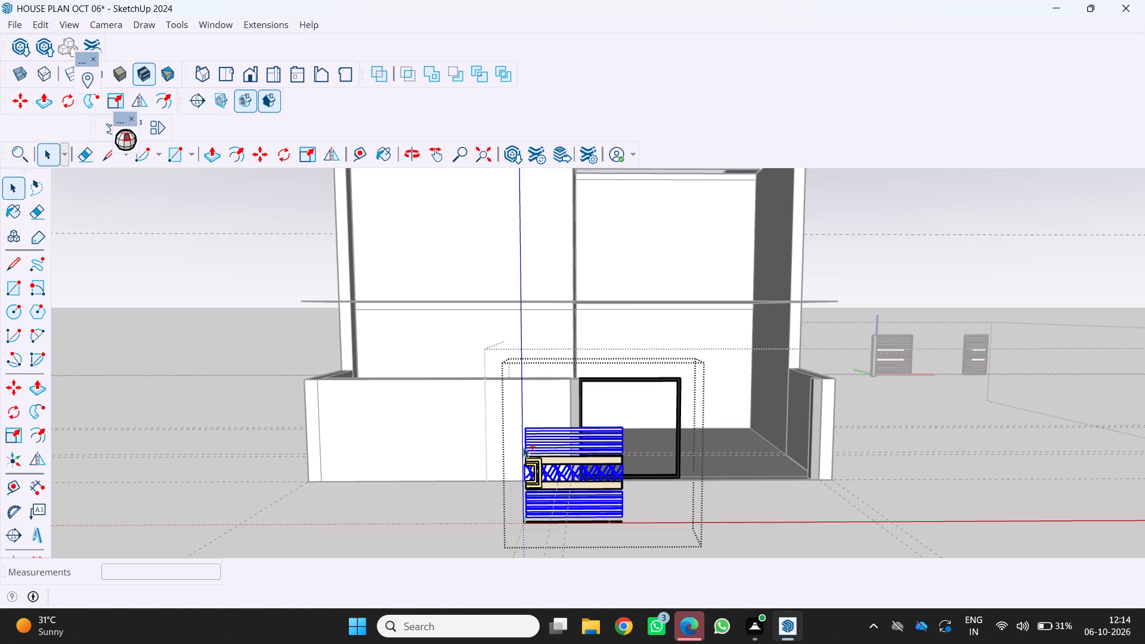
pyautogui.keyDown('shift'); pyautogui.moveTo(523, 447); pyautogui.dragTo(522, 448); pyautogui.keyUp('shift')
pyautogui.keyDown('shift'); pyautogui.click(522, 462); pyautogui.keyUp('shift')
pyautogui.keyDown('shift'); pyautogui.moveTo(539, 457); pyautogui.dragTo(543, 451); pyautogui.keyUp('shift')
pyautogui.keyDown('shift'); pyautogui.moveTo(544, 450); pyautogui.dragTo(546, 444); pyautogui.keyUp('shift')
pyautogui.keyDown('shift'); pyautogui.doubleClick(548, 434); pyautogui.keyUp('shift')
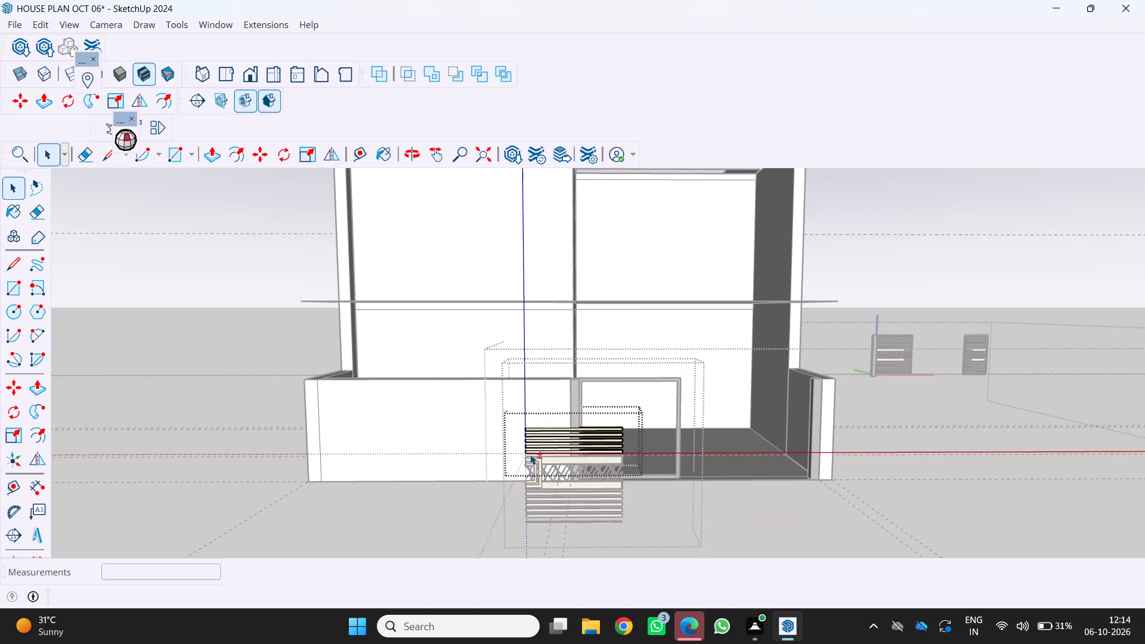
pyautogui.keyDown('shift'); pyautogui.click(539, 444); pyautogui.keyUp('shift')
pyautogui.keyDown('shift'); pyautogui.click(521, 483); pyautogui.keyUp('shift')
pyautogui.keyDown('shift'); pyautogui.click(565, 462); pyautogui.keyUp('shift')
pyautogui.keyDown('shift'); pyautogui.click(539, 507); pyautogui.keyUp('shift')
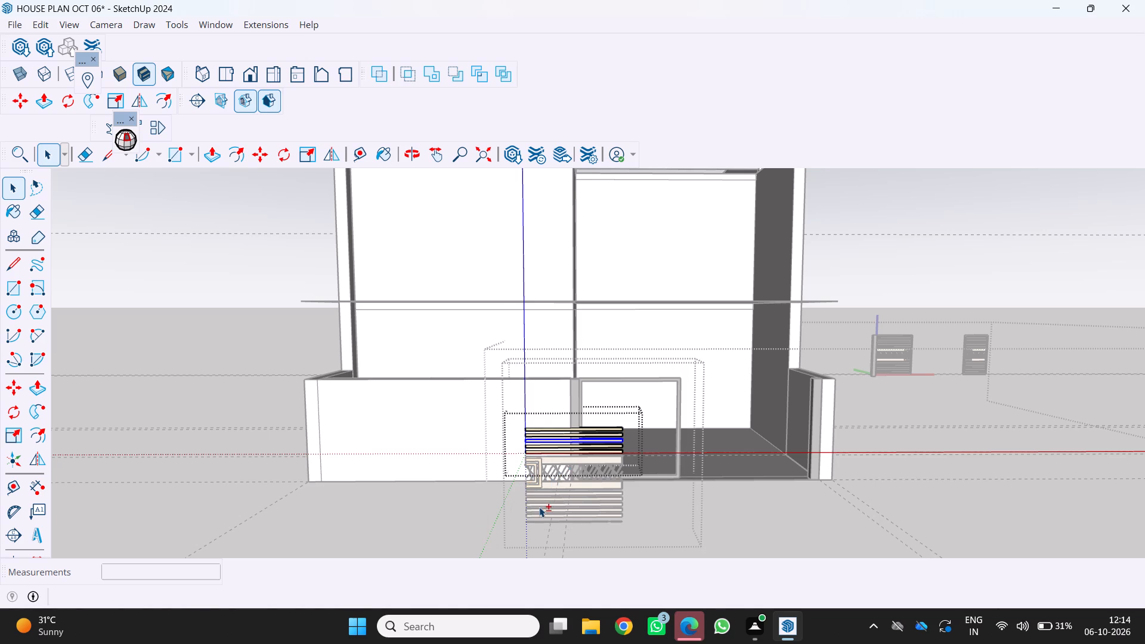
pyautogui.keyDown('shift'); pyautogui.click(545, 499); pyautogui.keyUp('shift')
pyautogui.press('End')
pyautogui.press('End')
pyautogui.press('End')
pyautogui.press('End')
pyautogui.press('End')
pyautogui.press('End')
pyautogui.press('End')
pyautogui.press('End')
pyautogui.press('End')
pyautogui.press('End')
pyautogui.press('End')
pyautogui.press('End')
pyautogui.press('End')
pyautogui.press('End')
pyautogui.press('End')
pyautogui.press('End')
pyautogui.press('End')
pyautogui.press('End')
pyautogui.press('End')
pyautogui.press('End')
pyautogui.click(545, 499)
# Move the gate leaf's upper slat group about 4' 4 13/16" so its top corner meets the frame's inner top corner beside the post.
pyautogui.doubleClick(547, 442)
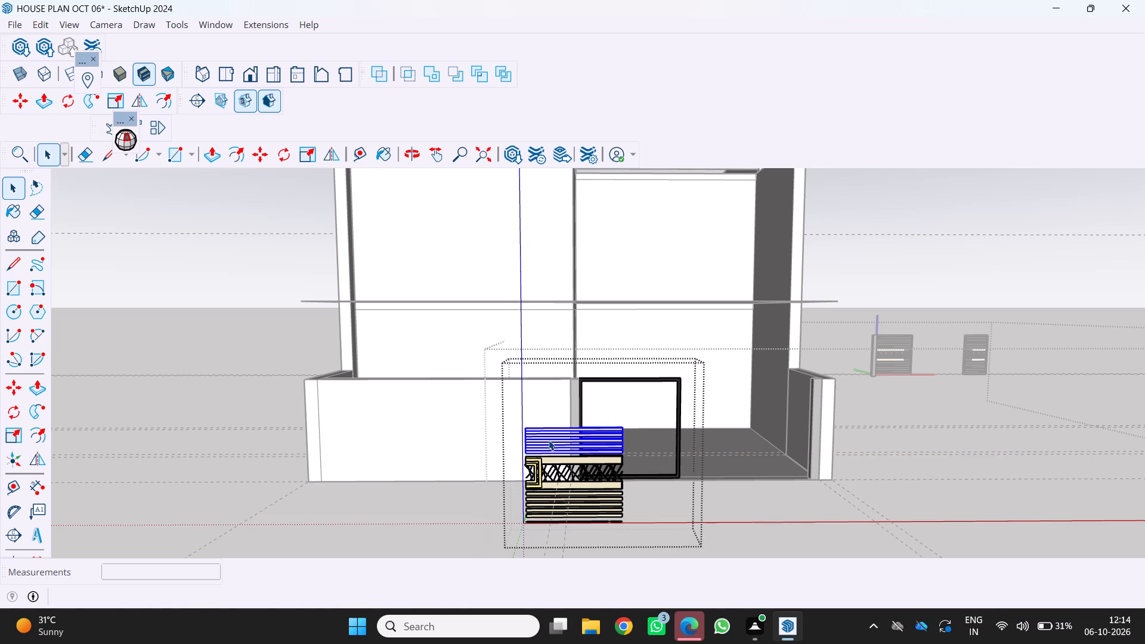
pyautogui.press('m')
pyautogui.press('End')
pyautogui.press('End')
pyautogui.press('End')
pyautogui.press('End')
pyautogui.press('End')
pyautogui.press('End')
pyautogui.press('End')
pyautogui.press('End')
pyautogui.press('End')
pyautogui.press('End')
pyautogui.press('End')
pyautogui.press('End')
pyautogui.press('End')
pyautogui.press('End')
pyautogui.press('End')
pyautogui.press('End')
pyautogui.press('End')
pyautogui.press('End')
pyautogui.press('End')
pyautogui.press('End')
pyautogui.scroll(5, 526, 429)
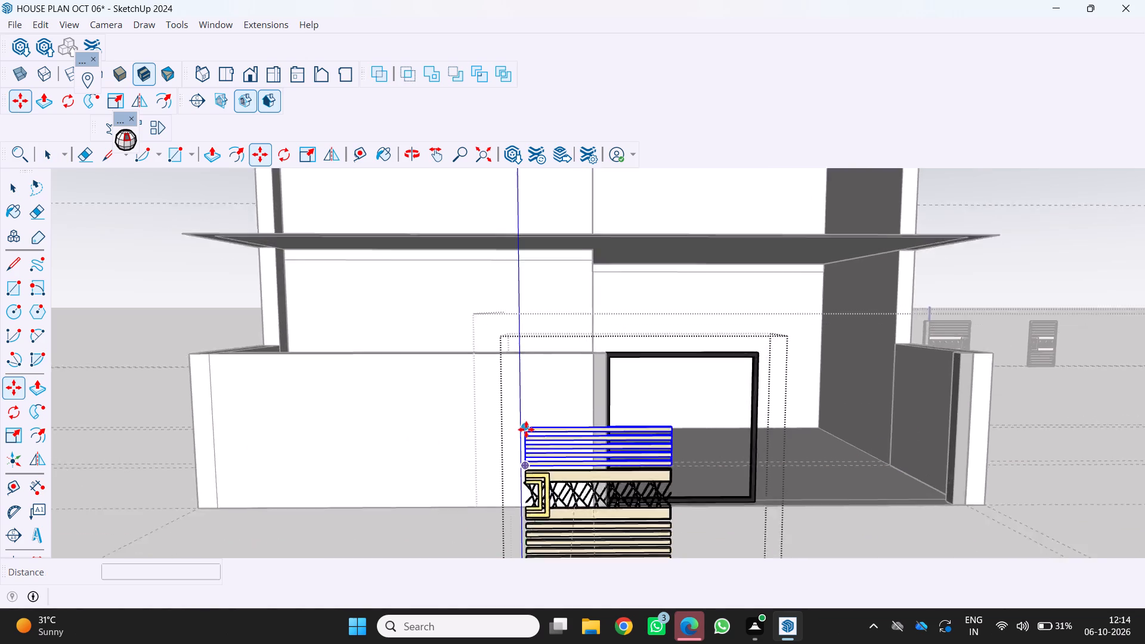
pyautogui.scroll(1, 526, 429)
pyautogui.click(526, 429)
pyautogui.scroll(8, 611, 364)
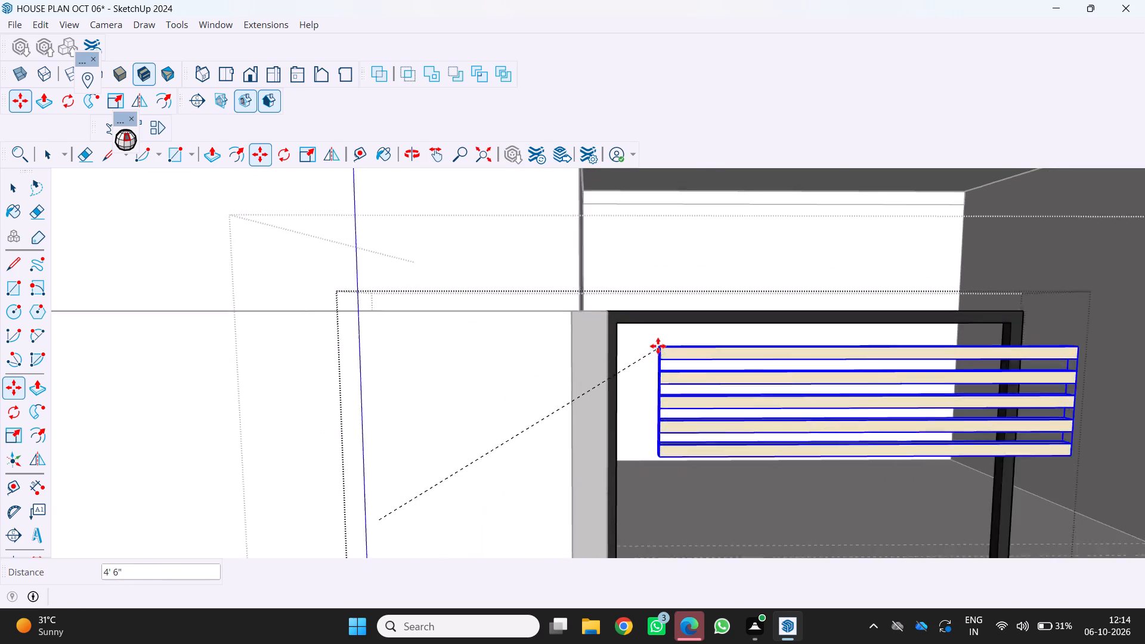
pyautogui.scroll(4, 658, 346)
pyautogui.moveTo(643, 341); pyautogui.dragTo(539, 280, button='middle')
pyautogui.scroll(2, 506, 266)
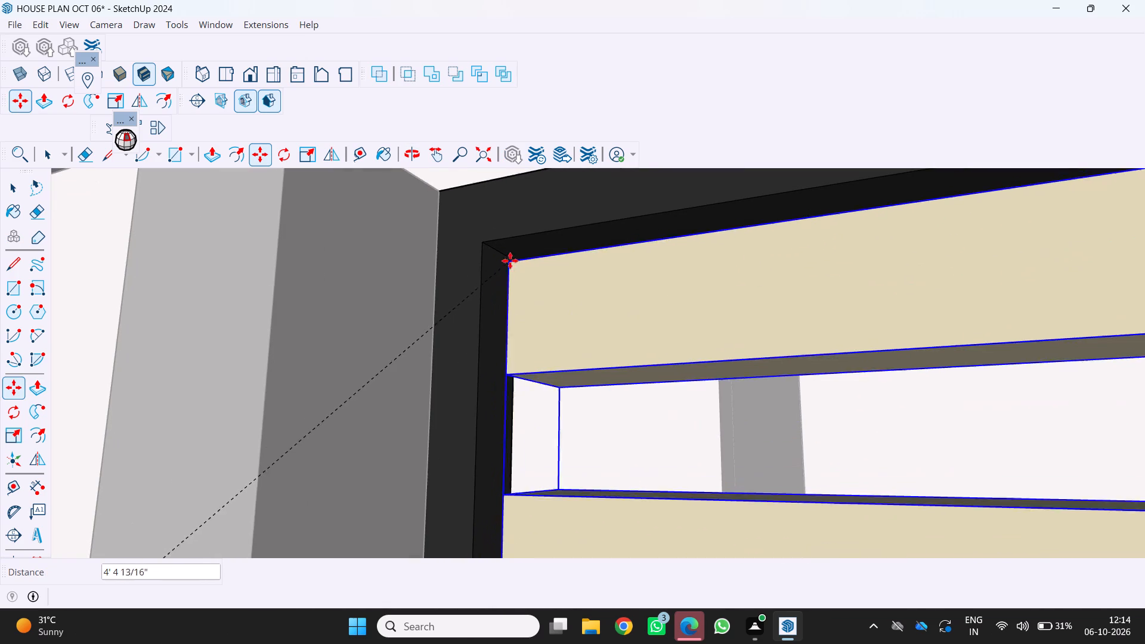
pyautogui.click(496, 247)
pyautogui.scroll(-2, 503, 294)
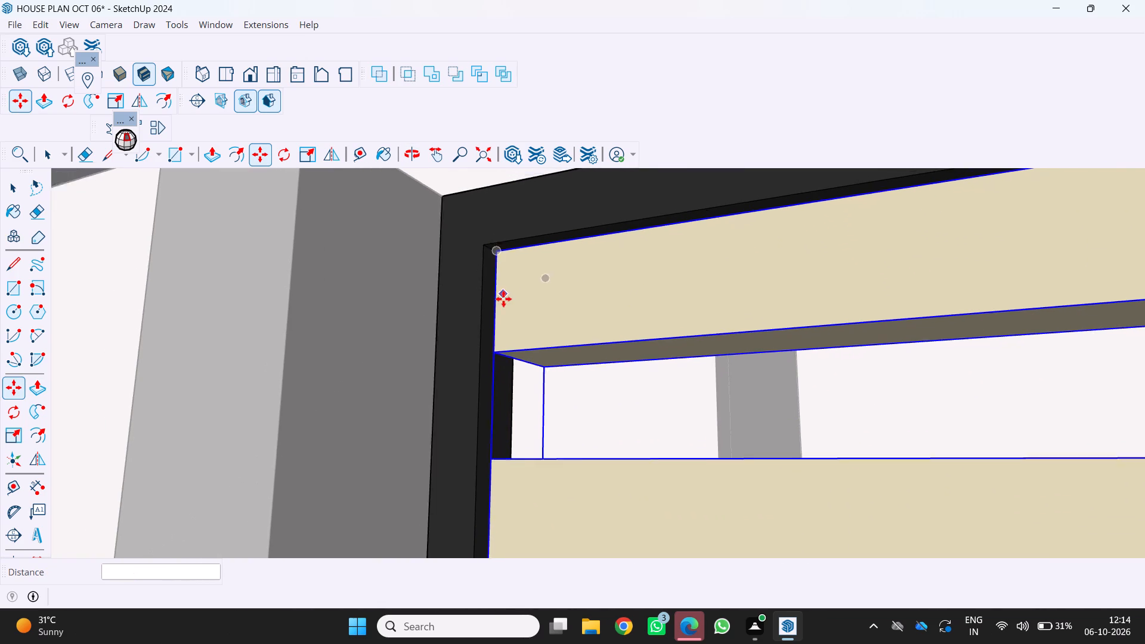
pyautogui.scroll(-18, 503, 299)
pyautogui.scroll(-4, 621, 441)
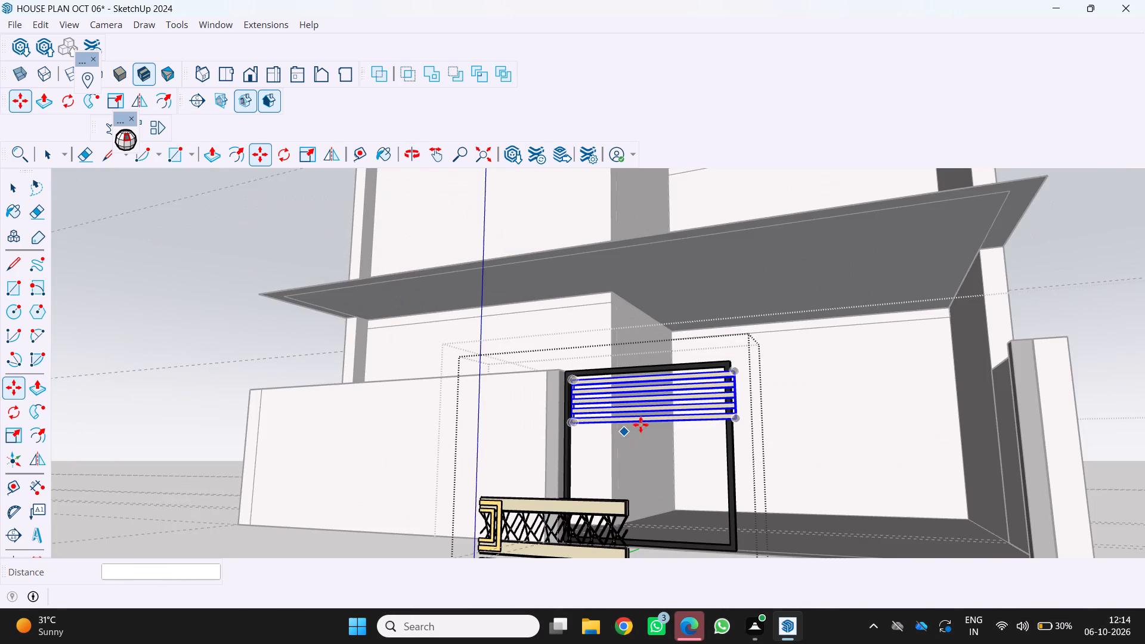
# Scale the upper slat group uniformly from its lower corner to about 0.88 so it fits within the frame's width.
pyautogui.scroll(6, 655, 423)
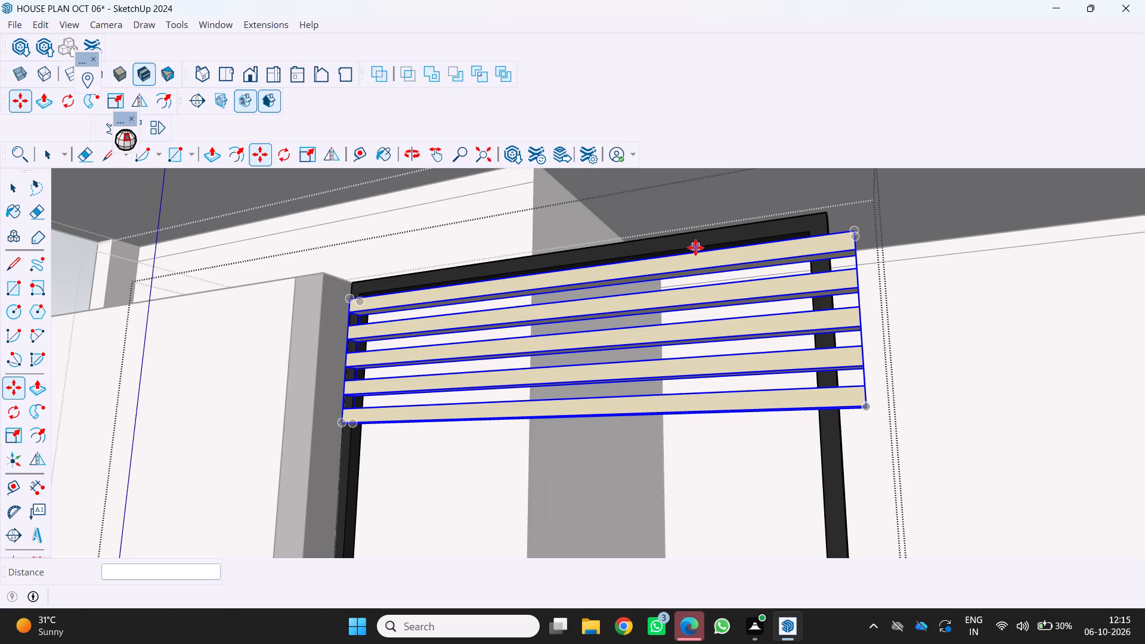
pyautogui.press('s')
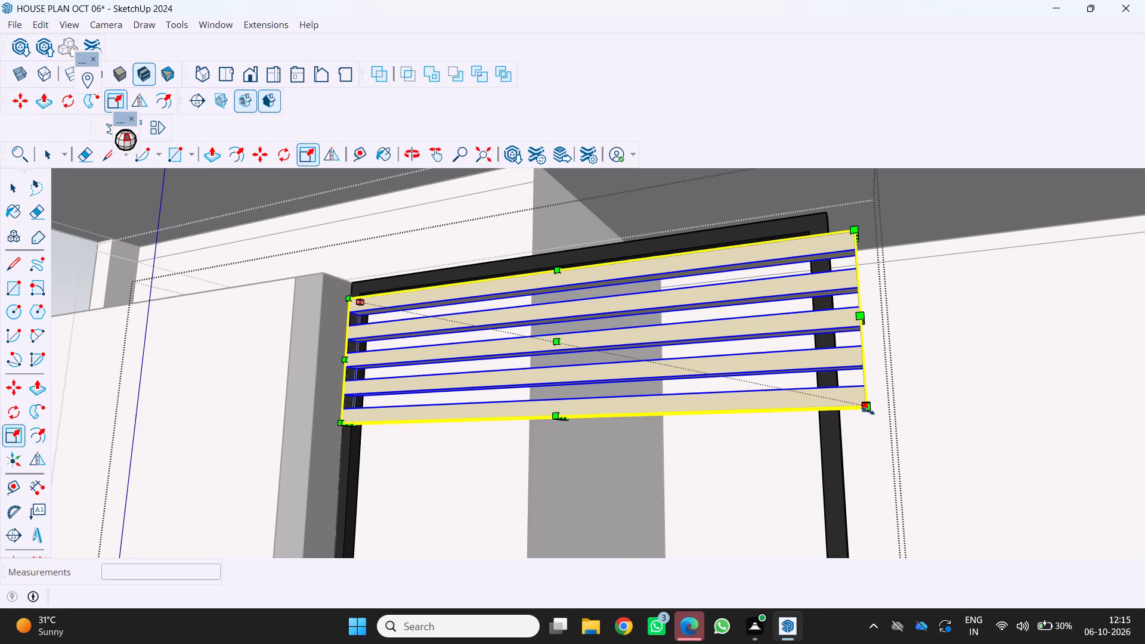
pyautogui.click(868, 411)
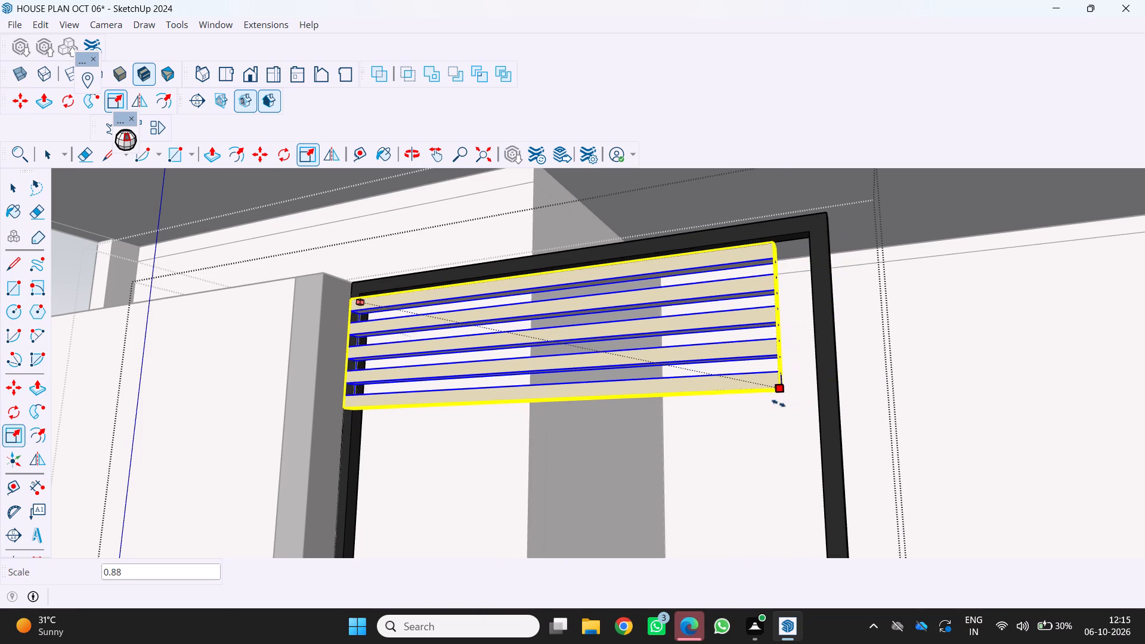
pyautogui.scroll(4, 786, 399)
pyautogui.scroll(-5, 797, 394)
pyautogui.scroll(1, 793, 393)
pyautogui.moveTo(793, 393); pyautogui.dragTo(825, 414, button='middle')
pyautogui.middleClick(825, 414)
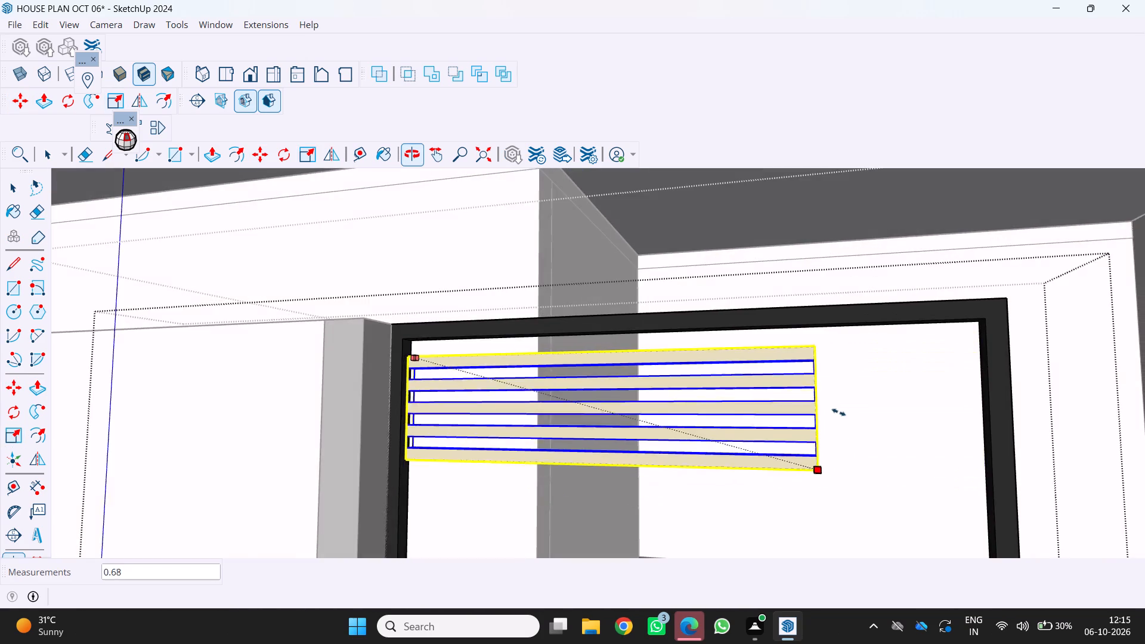
pyautogui.scroll(4, 849, 407)
pyautogui.scroll(-6, 853, 405)
pyautogui.scroll(5, 928, 379)
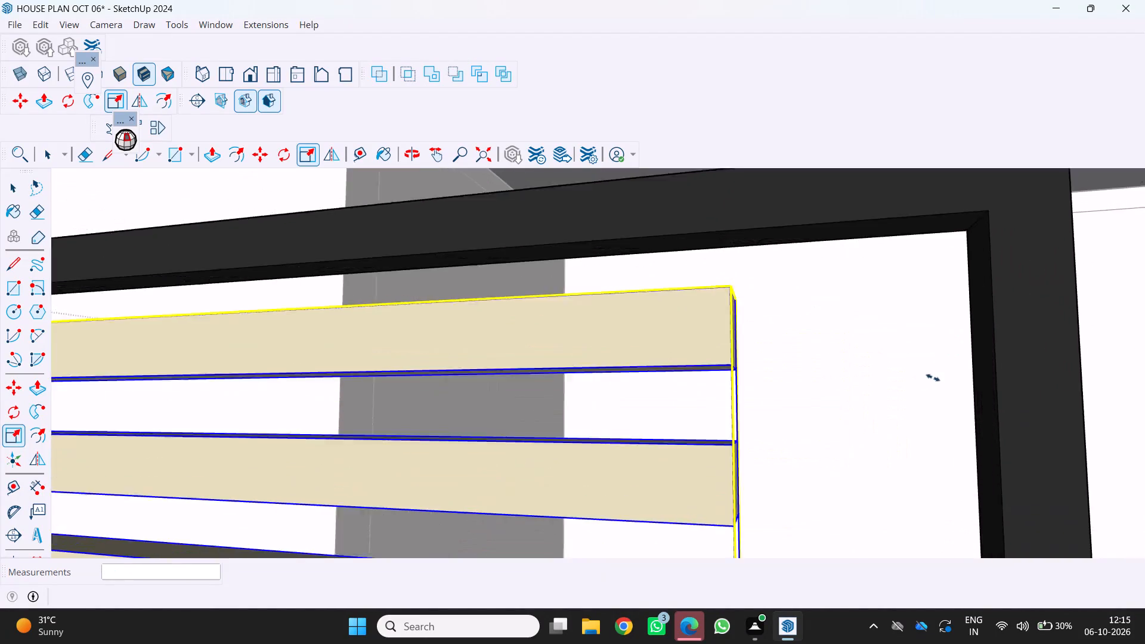
pyautogui.scroll(1, 933, 377)
pyautogui.scroll(-5, 943, 364)
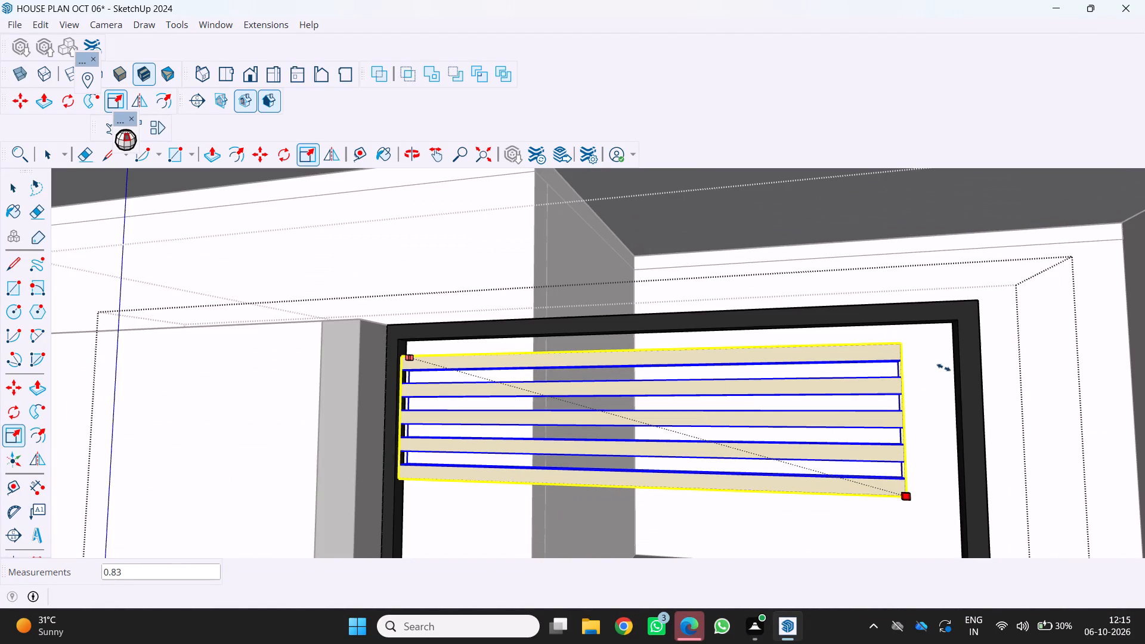
pyautogui.scroll(5, 964, 362)
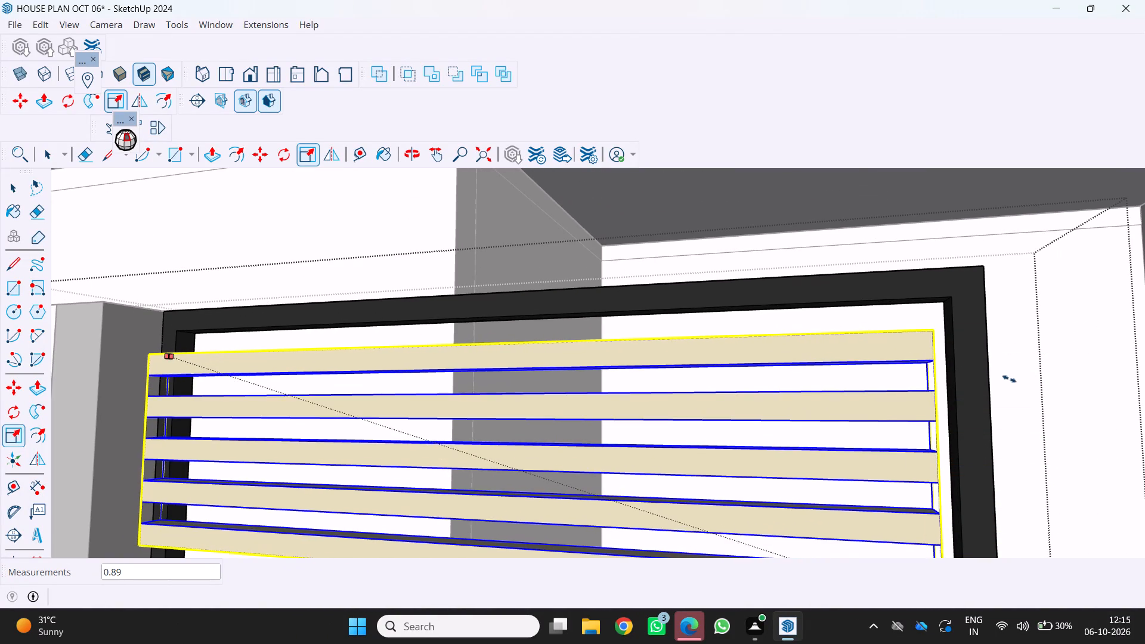
pyautogui.scroll(3, 979, 372)
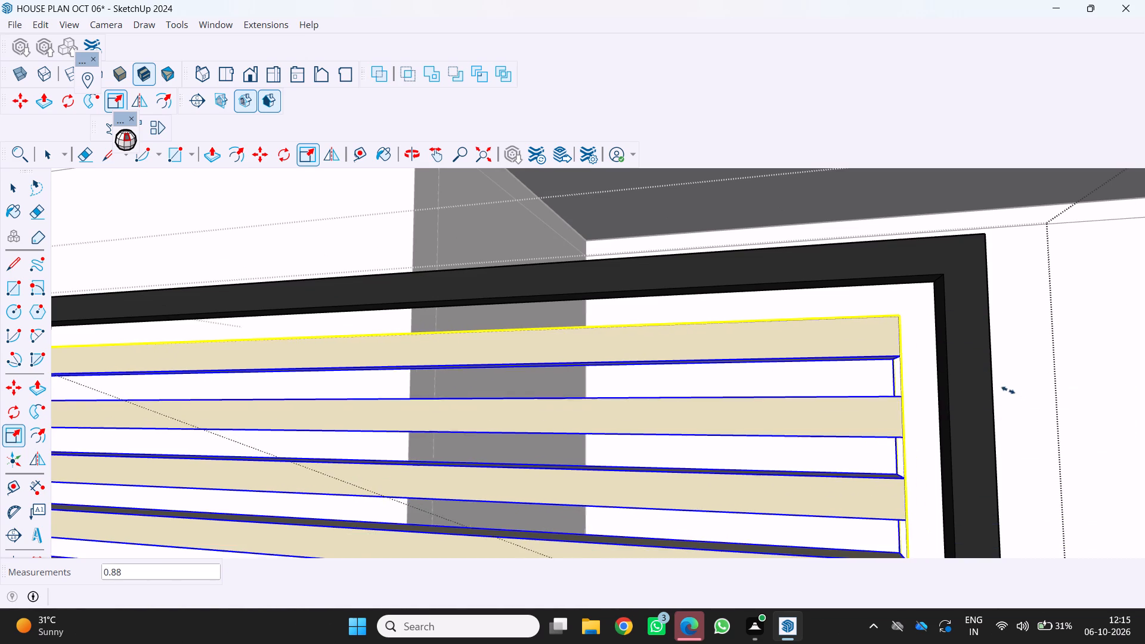
pyautogui.scroll(2, 1008, 390)
pyautogui.scroll(-6, 999, 395)
pyautogui.scroll(3, 998, 389)
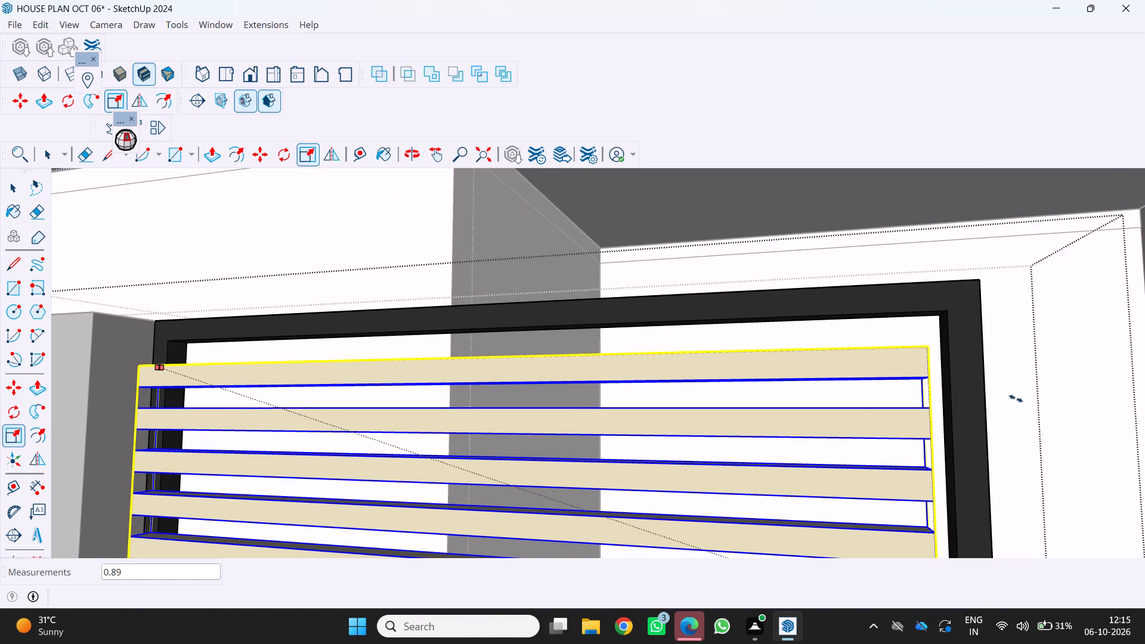
pyautogui.click(1001, 392)
pyautogui.scroll(-5, 841, 402)
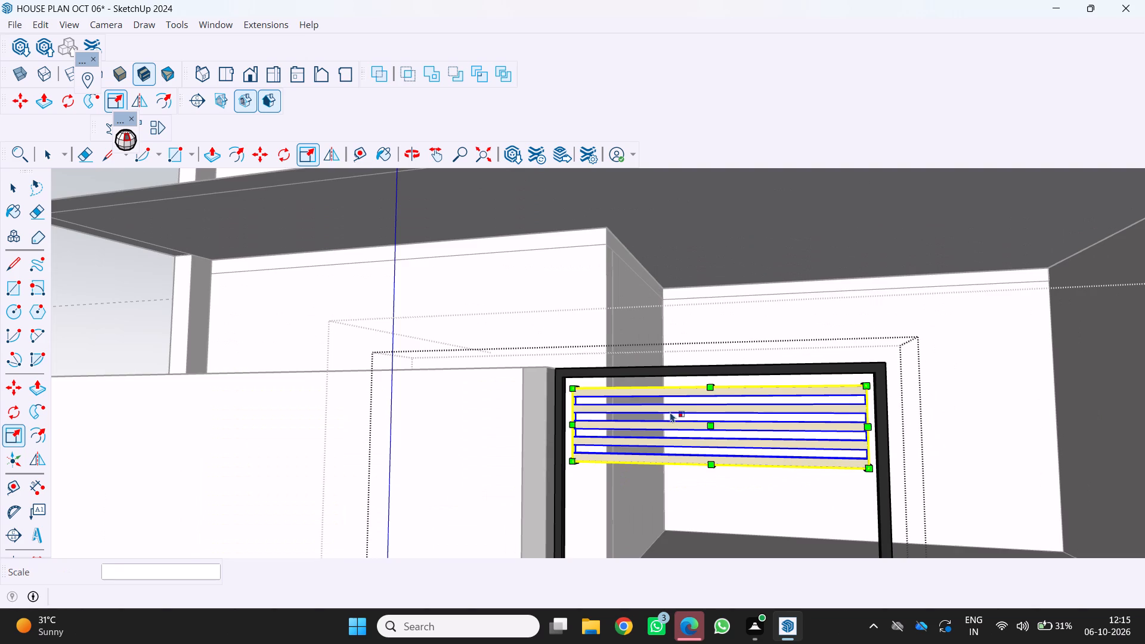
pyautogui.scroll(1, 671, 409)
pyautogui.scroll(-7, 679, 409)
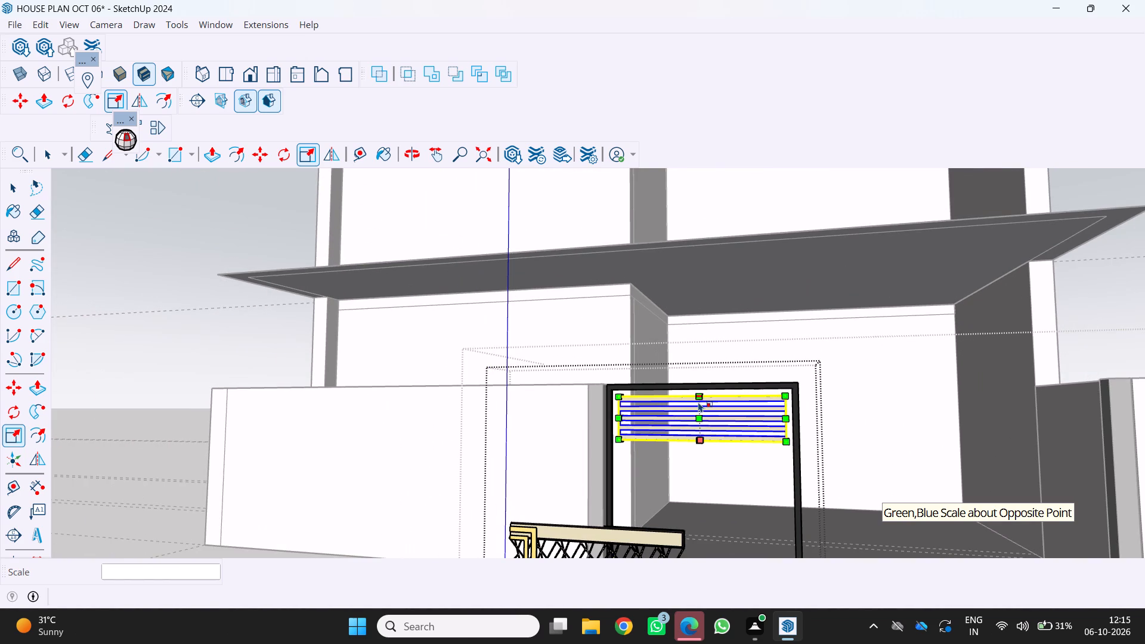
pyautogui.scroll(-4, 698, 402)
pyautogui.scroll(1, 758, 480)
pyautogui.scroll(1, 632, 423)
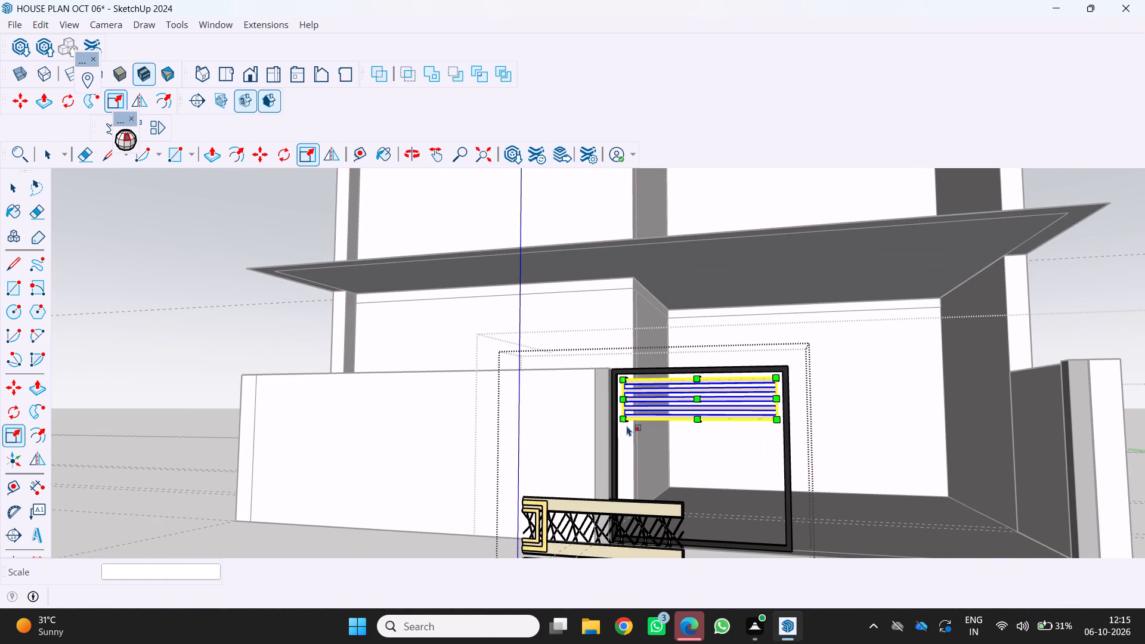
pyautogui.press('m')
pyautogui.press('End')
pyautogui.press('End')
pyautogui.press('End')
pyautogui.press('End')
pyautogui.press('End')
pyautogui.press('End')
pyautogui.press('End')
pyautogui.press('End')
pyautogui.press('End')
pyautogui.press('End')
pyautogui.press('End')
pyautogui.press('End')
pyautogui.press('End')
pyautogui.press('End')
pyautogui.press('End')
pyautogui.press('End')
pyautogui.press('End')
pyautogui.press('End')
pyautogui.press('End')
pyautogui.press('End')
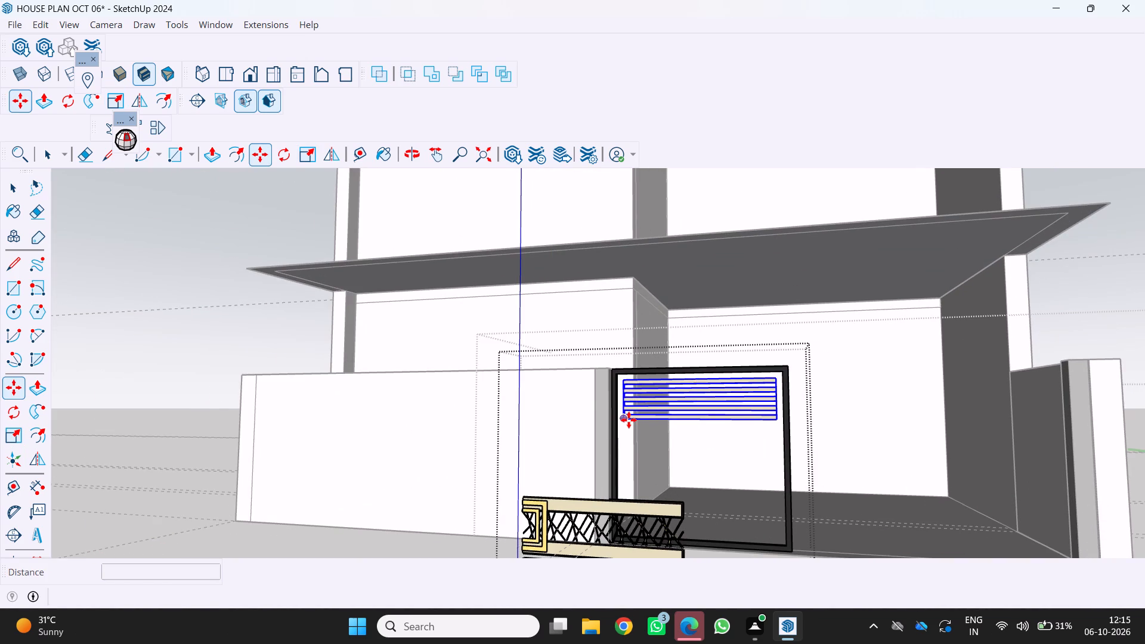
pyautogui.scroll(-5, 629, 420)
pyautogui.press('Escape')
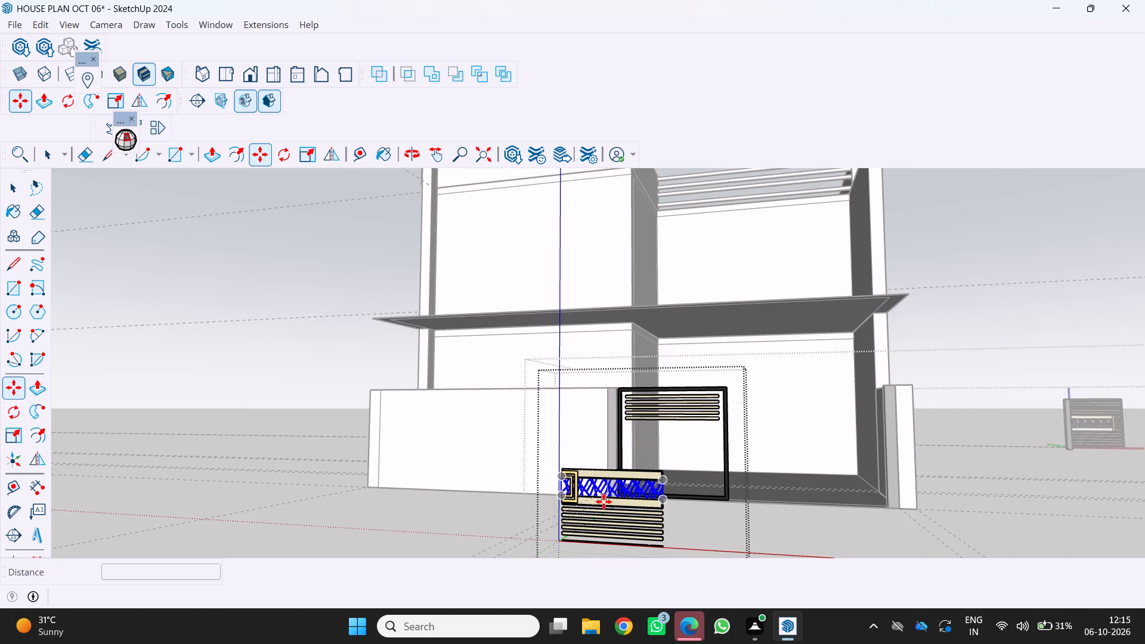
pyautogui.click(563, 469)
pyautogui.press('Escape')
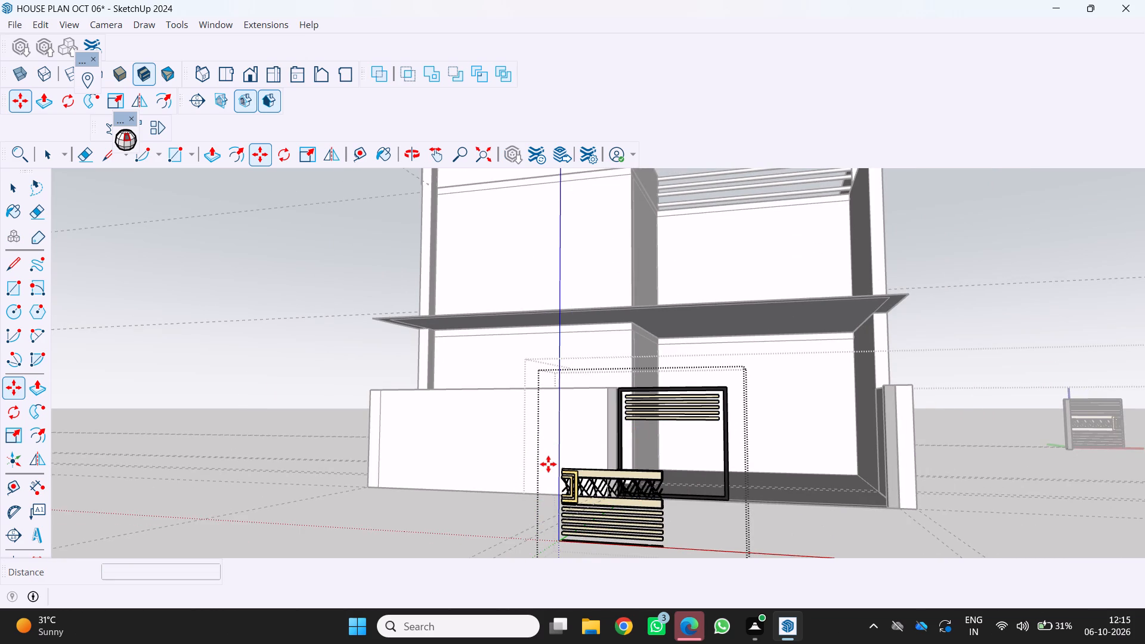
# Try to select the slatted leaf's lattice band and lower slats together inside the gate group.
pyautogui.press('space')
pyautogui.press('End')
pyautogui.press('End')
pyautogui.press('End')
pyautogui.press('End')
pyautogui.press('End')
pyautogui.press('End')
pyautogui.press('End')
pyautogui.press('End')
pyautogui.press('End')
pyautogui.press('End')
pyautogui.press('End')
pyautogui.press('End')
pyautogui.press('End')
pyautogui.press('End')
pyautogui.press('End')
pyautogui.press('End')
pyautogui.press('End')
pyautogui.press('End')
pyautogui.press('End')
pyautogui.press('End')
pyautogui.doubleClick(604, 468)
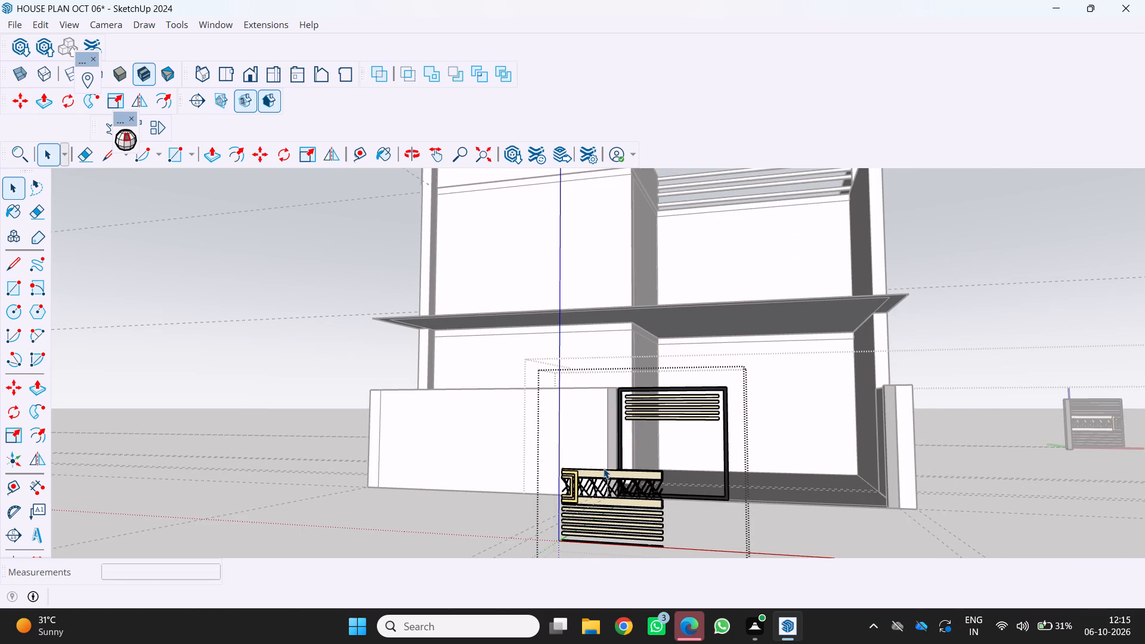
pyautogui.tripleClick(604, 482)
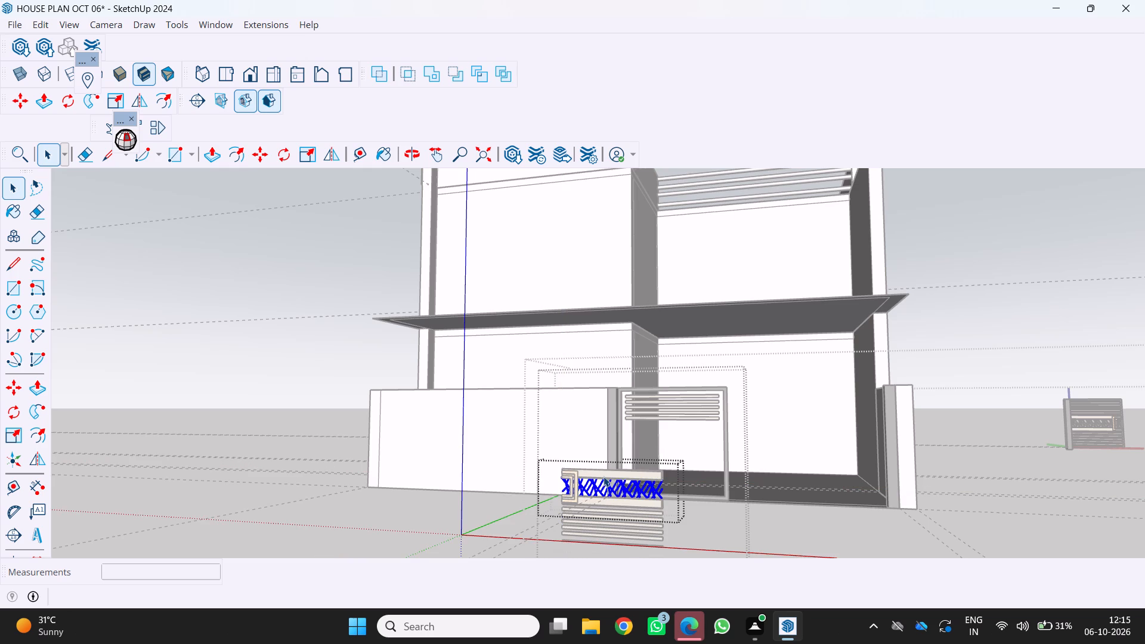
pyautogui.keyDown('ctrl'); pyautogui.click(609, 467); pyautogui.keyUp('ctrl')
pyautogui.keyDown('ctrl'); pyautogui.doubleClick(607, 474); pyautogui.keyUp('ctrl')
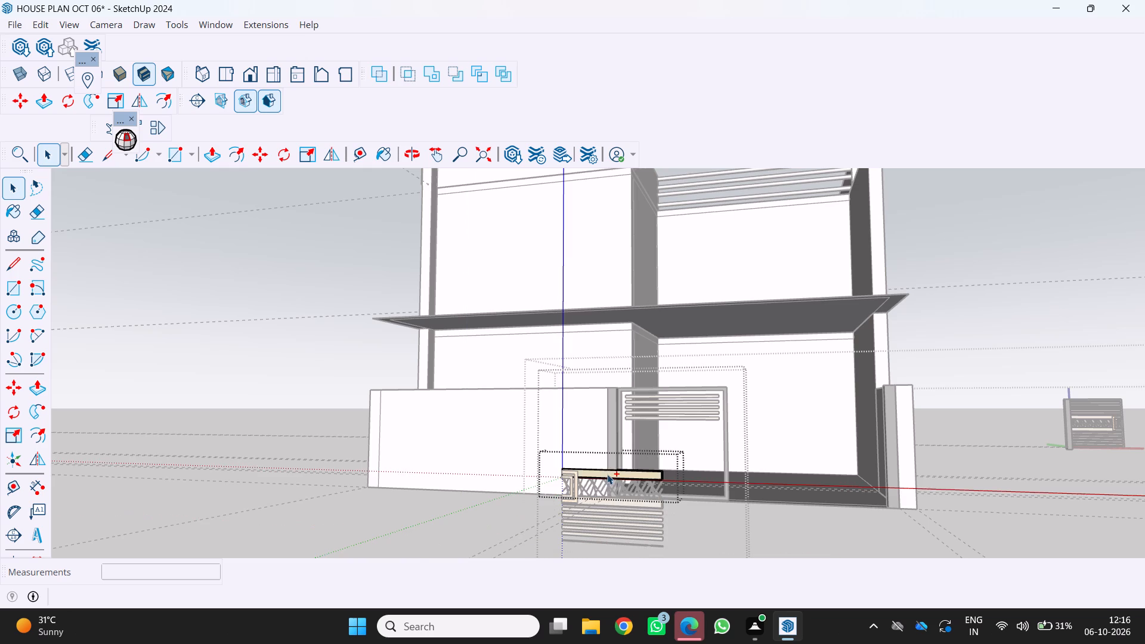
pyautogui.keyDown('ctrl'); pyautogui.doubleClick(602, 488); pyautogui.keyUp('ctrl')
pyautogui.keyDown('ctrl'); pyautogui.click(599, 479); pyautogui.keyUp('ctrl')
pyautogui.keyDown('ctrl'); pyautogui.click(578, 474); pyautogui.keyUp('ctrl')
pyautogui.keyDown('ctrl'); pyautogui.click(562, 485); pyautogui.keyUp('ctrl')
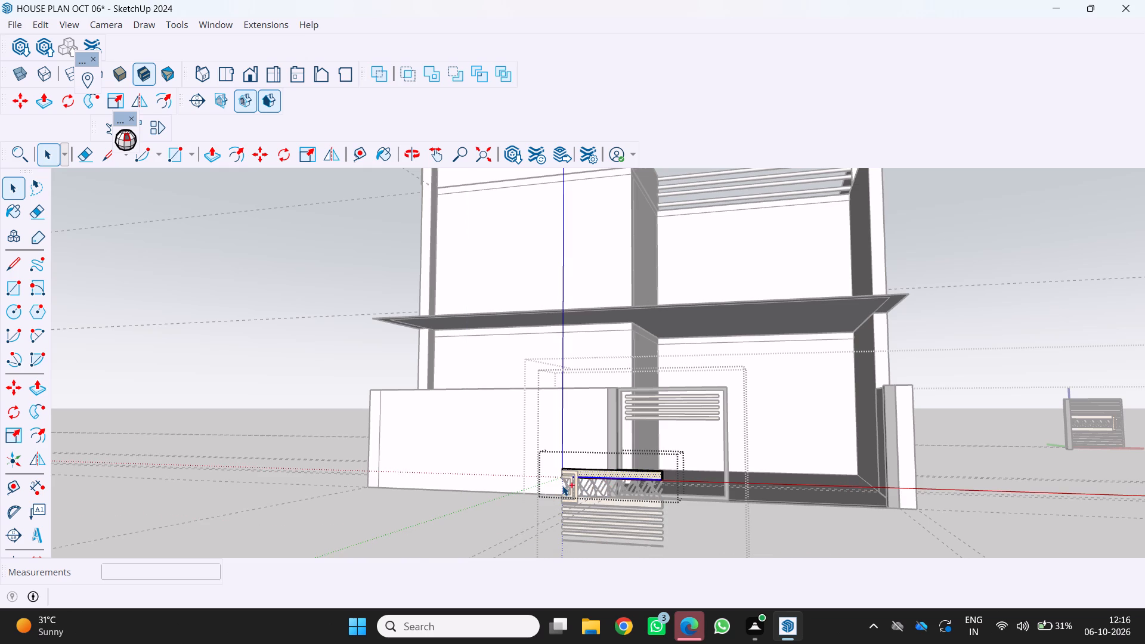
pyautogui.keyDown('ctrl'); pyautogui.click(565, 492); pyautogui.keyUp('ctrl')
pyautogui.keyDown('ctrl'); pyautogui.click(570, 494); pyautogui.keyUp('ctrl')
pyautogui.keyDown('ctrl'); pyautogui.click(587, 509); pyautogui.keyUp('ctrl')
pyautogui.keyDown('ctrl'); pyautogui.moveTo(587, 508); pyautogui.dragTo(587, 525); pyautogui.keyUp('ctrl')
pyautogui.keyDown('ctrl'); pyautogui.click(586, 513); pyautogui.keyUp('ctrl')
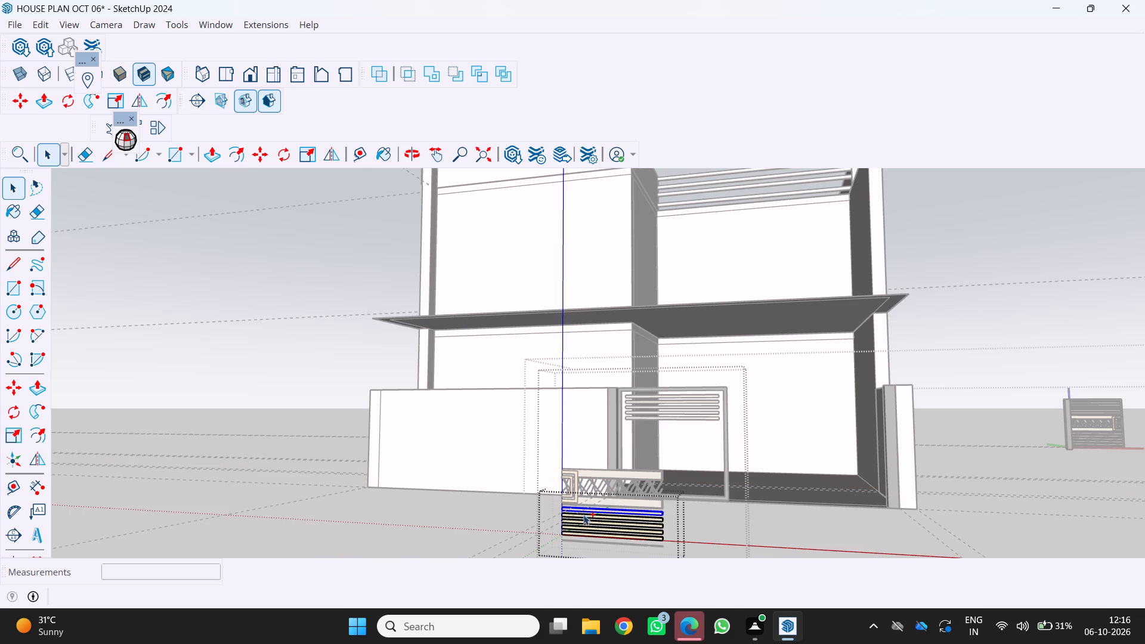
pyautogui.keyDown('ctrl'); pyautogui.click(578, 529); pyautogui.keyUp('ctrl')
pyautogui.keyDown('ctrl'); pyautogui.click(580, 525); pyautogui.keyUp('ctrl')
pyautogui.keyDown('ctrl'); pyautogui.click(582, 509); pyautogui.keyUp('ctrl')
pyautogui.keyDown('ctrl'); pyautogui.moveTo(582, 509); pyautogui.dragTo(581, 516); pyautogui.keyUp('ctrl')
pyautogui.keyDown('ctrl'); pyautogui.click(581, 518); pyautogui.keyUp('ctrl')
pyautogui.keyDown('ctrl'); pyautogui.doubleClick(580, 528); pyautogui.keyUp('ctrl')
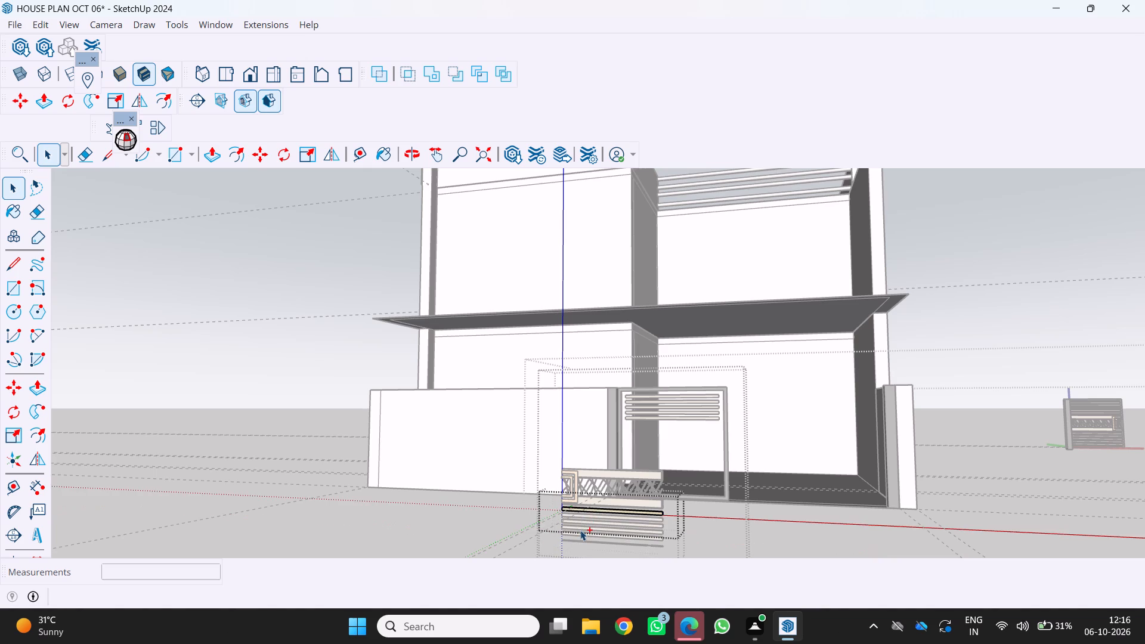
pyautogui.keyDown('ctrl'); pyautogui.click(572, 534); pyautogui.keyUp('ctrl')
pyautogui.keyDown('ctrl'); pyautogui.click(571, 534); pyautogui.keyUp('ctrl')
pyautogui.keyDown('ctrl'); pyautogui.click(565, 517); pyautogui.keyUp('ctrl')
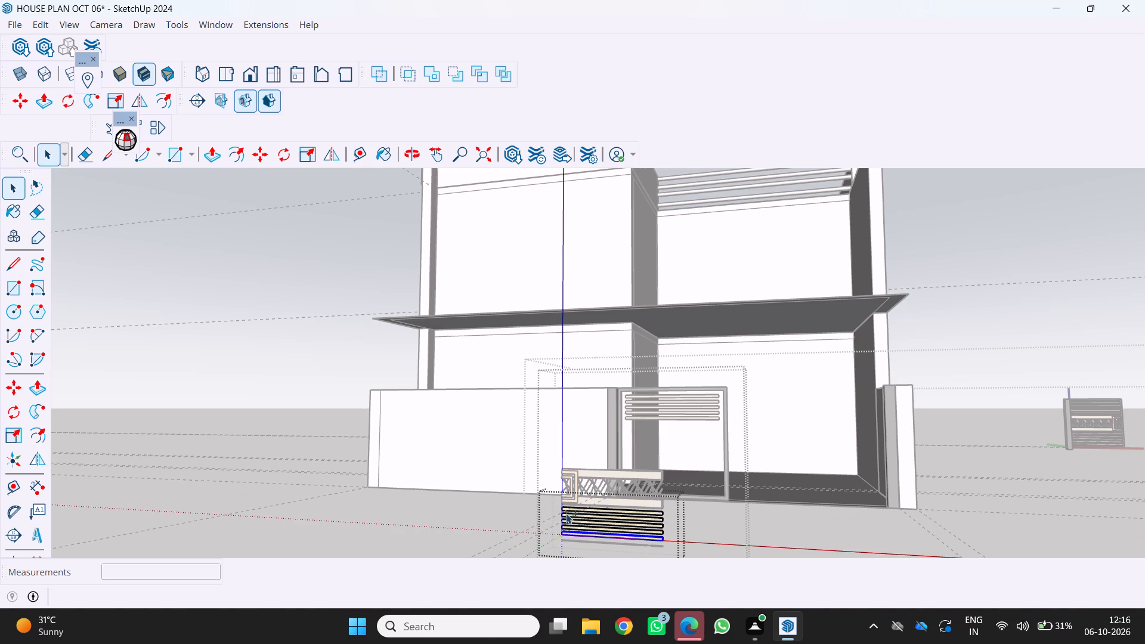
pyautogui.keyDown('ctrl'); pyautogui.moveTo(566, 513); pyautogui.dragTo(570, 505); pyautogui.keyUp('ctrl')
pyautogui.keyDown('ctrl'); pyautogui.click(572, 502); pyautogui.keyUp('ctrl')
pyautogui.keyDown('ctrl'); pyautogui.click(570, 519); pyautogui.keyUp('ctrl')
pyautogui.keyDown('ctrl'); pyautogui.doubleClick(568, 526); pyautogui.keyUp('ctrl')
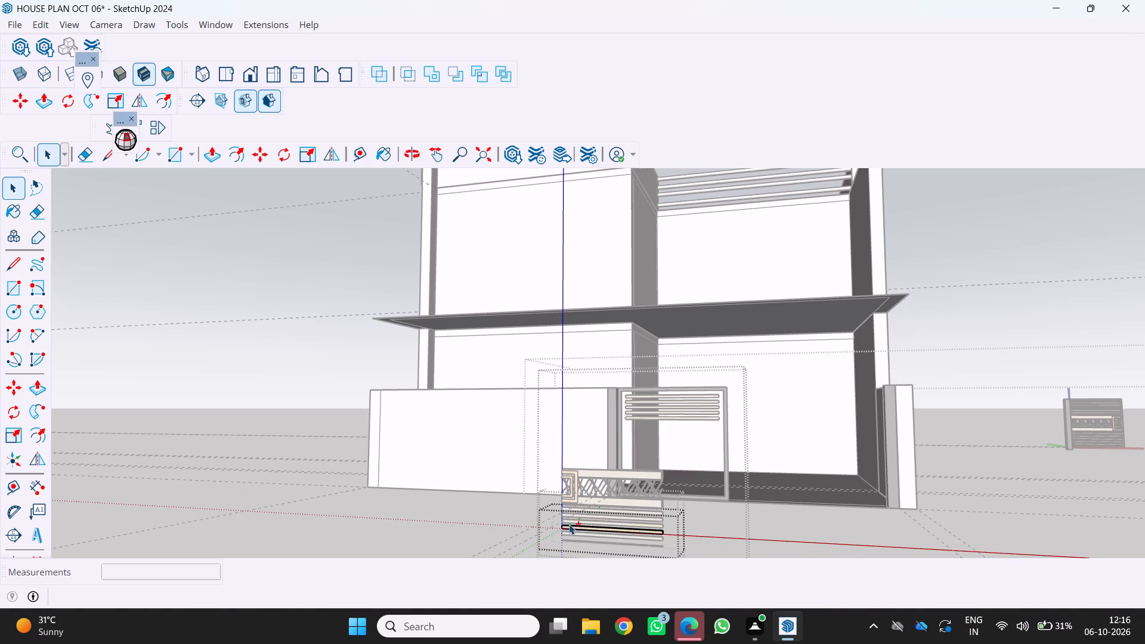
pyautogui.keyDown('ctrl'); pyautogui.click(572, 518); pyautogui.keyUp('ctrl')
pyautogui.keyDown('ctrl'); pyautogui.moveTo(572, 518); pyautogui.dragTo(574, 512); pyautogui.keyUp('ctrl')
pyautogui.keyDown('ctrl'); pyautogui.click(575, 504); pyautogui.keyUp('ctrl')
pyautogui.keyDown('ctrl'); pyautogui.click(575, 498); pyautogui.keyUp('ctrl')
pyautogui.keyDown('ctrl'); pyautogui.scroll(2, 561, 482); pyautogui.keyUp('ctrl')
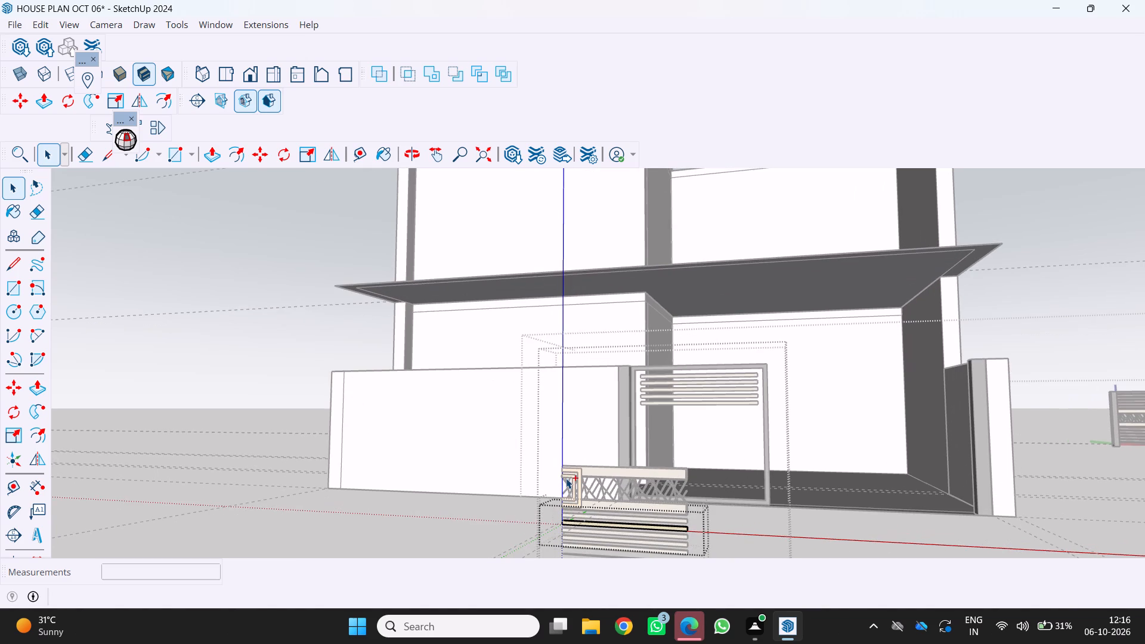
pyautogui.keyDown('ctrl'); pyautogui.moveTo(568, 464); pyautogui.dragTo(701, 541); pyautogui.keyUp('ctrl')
# Move the outer frame of the second gate leaf about 64' 6 1/8" from the imported gate to the front boundary post opposite the long wall.
pyautogui.keyDown('ctrl'); pyautogui.scroll(-5, 701, 541); pyautogui.keyUp('ctrl')
pyautogui.keyDown('ctrl'); pyautogui.scroll(2, 689, 536); pyautogui.keyUp('ctrl')
pyautogui.keyDown('ctrl'); pyautogui.scroll(-14, 685, 532); pyautogui.keyUp('ctrl')
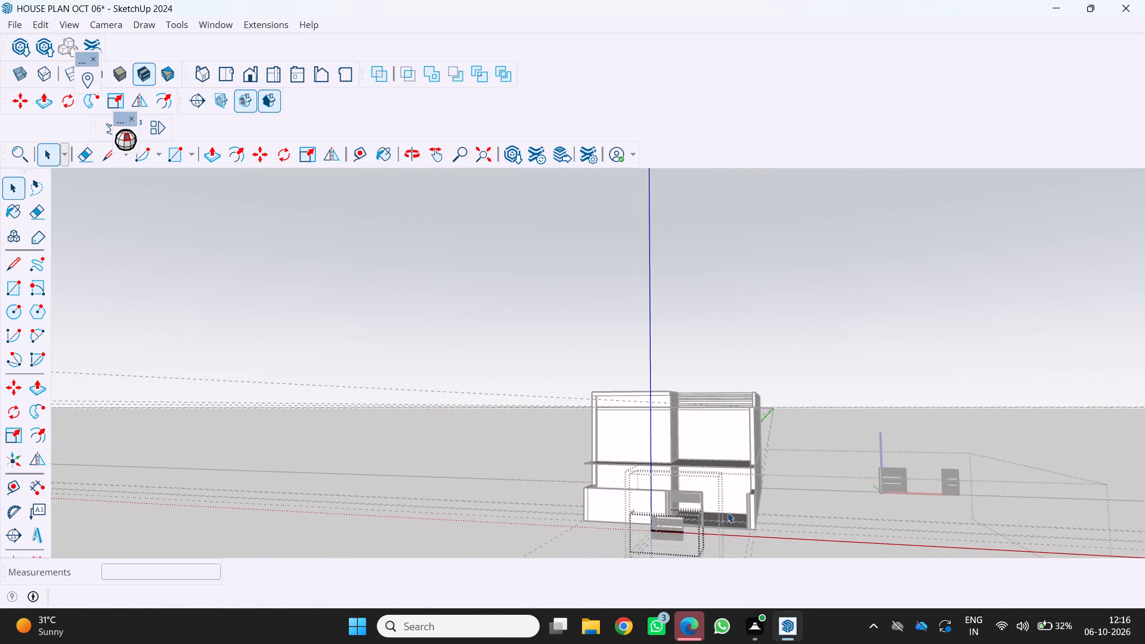
pyautogui.scroll(-4, 728, 512)
pyautogui.moveTo(726, 512); pyautogui.dragTo(655, 419, button='middle')
pyautogui.middleClick(655, 419)
pyautogui.scroll(3, 669, 449)
pyautogui.scroll(-2, 688, 442)
pyautogui.moveTo(688, 442); pyautogui.dragTo(708, 478, button='middle')
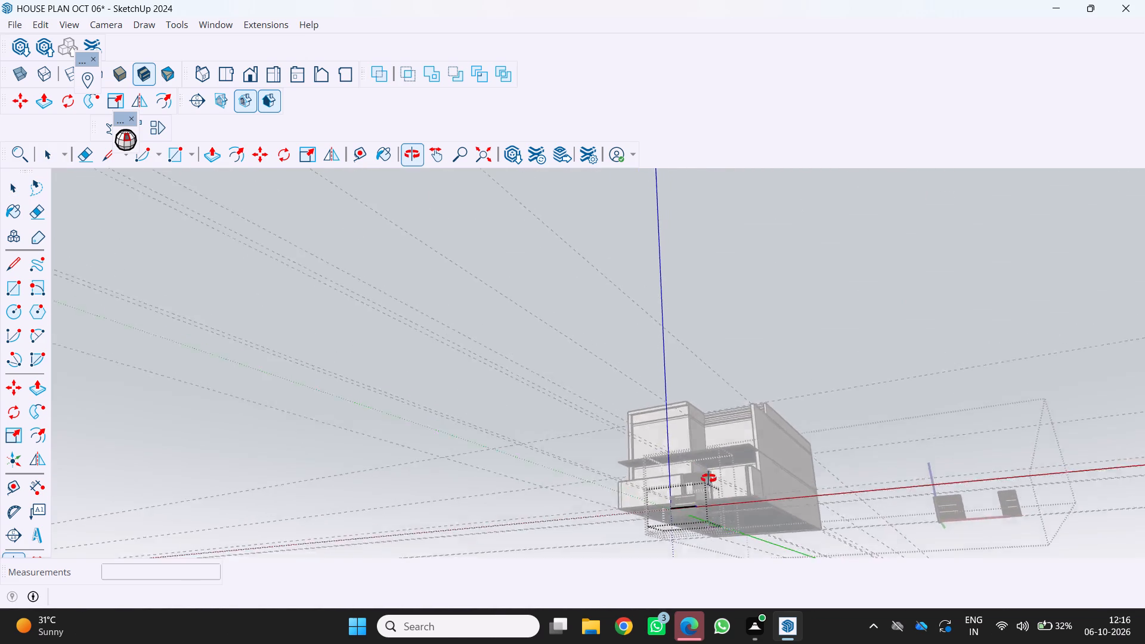
pyautogui.moveTo(708, 478); pyautogui.dragTo(762, 572, button='middle')
pyautogui.scroll(6, 702, 538)
pyautogui.scroll(-5, 744, 497)
pyautogui.scroll(2, 844, 454)
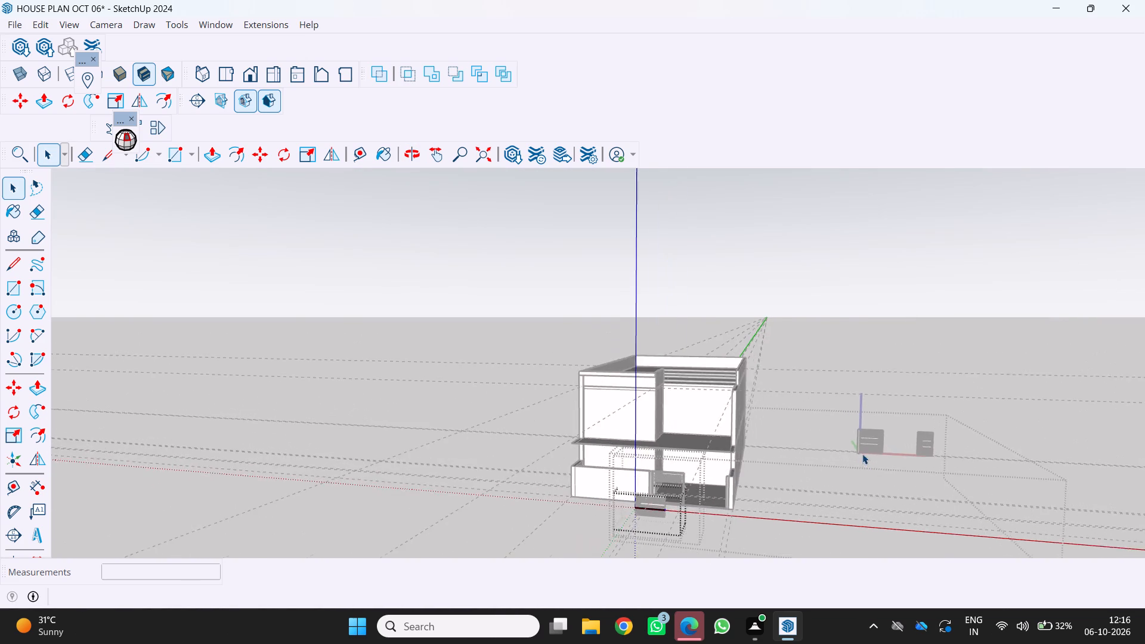
pyautogui.scroll(4, 862, 454)
pyautogui.click(846, 398)
pyautogui.click(886, 431)
pyautogui.doubleClick(874, 430)
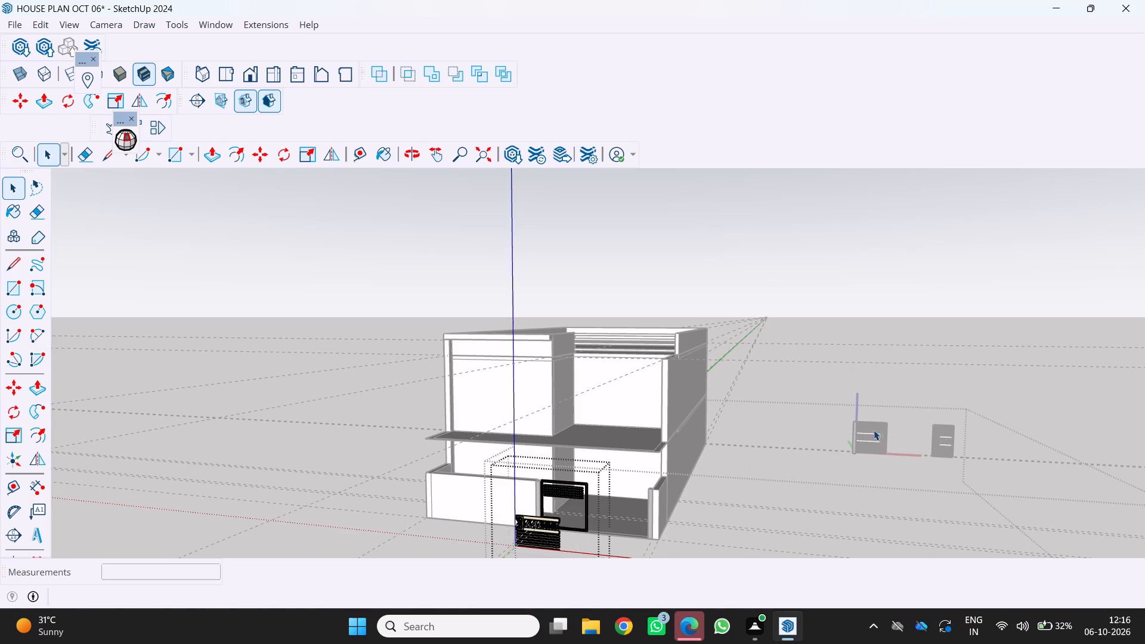
pyautogui.press('m')
pyautogui.press('End')
pyautogui.press('End')
pyautogui.press('End')
pyautogui.press('End')
pyautogui.press('End')
pyautogui.press('End')
pyautogui.press('End')
pyautogui.press('End')
pyautogui.press('End')
pyautogui.press('End')
pyautogui.press('End')
pyautogui.press('End')
pyautogui.press('End')
pyautogui.press('End')
pyautogui.press('End')
pyautogui.press('End')
pyautogui.press('End')
pyautogui.press('End')
pyautogui.press('End')
pyautogui.press('End')
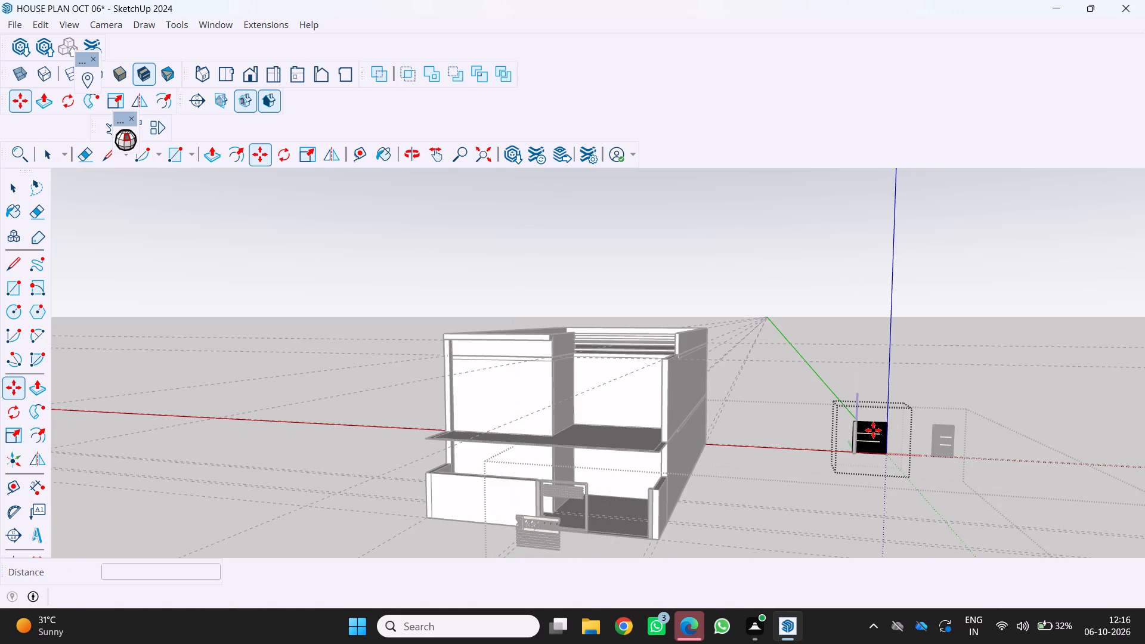
pyautogui.click(862, 425)
pyautogui.scroll(1, 543, 555)
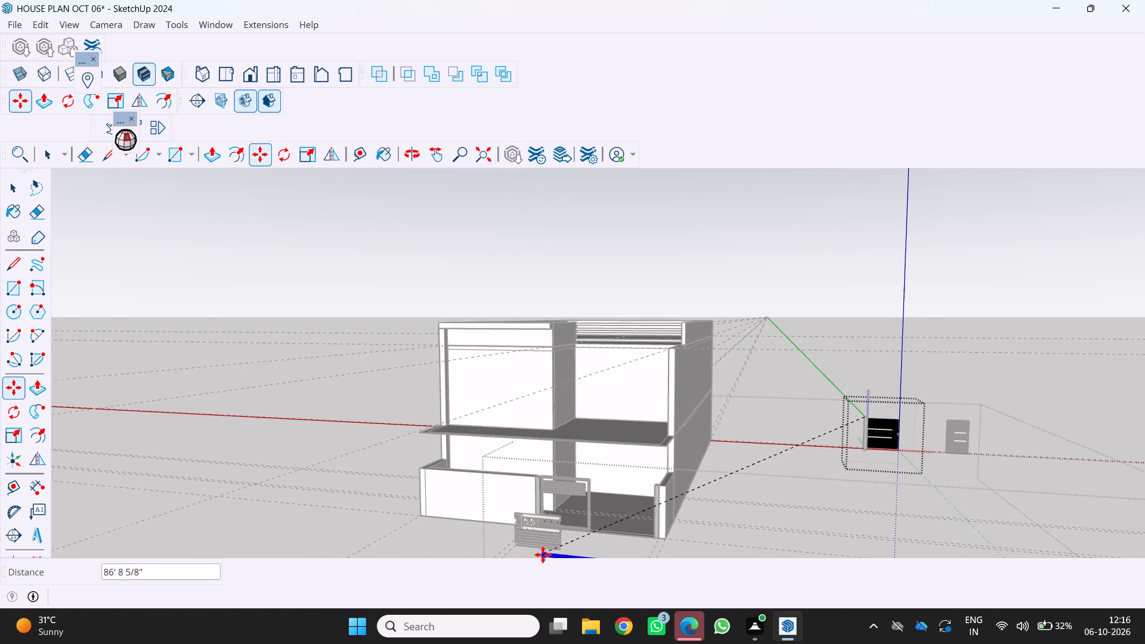
pyautogui.scroll(1, 543, 555)
pyautogui.scroll(3, 595, 507)
pyautogui.moveTo(605, 497); pyautogui.dragTo(688, 453, button='middle')
pyautogui.scroll(3, 723, 442)
pyautogui.scroll(3, 673, 456)
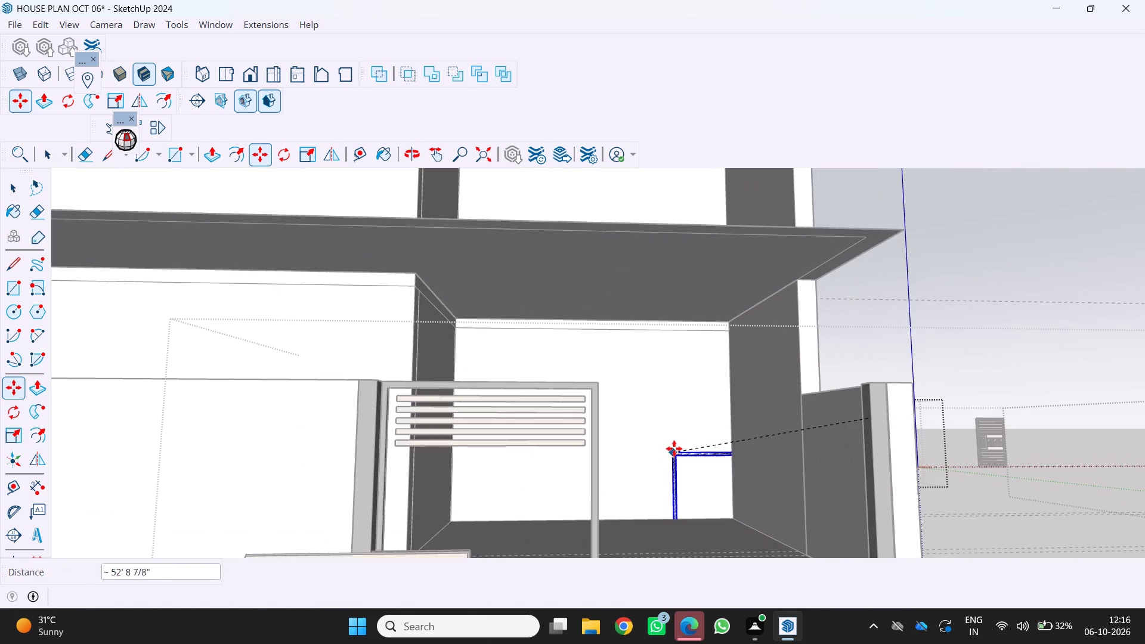
pyautogui.scroll(-8, 685, 432)
pyautogui.scroll(3, 697, 423)
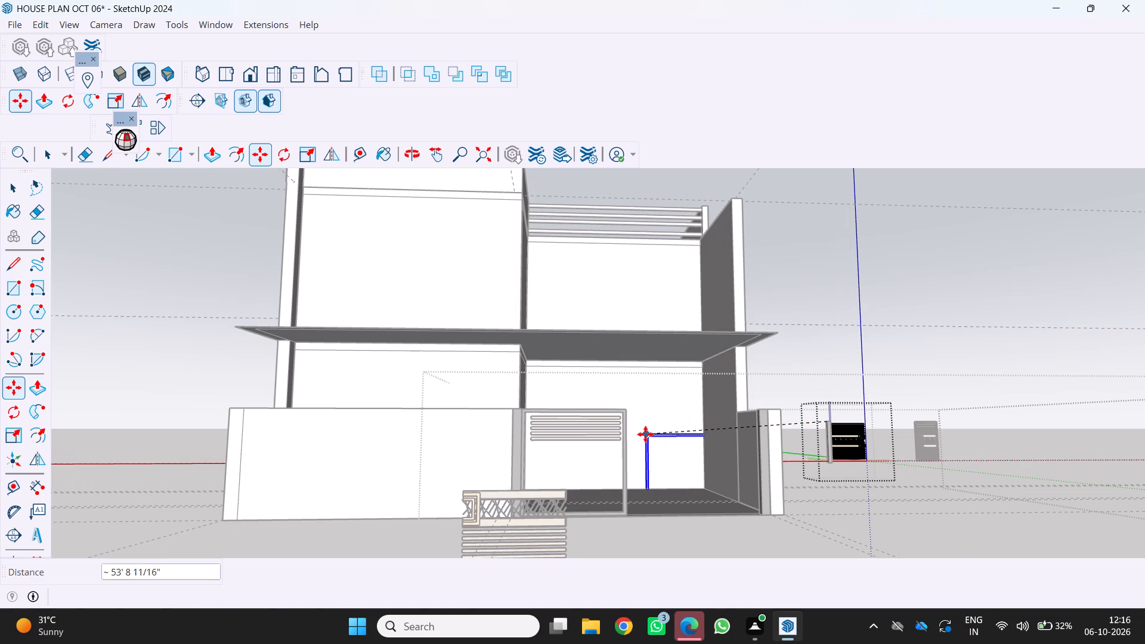
pyautogui.click(757, 413)
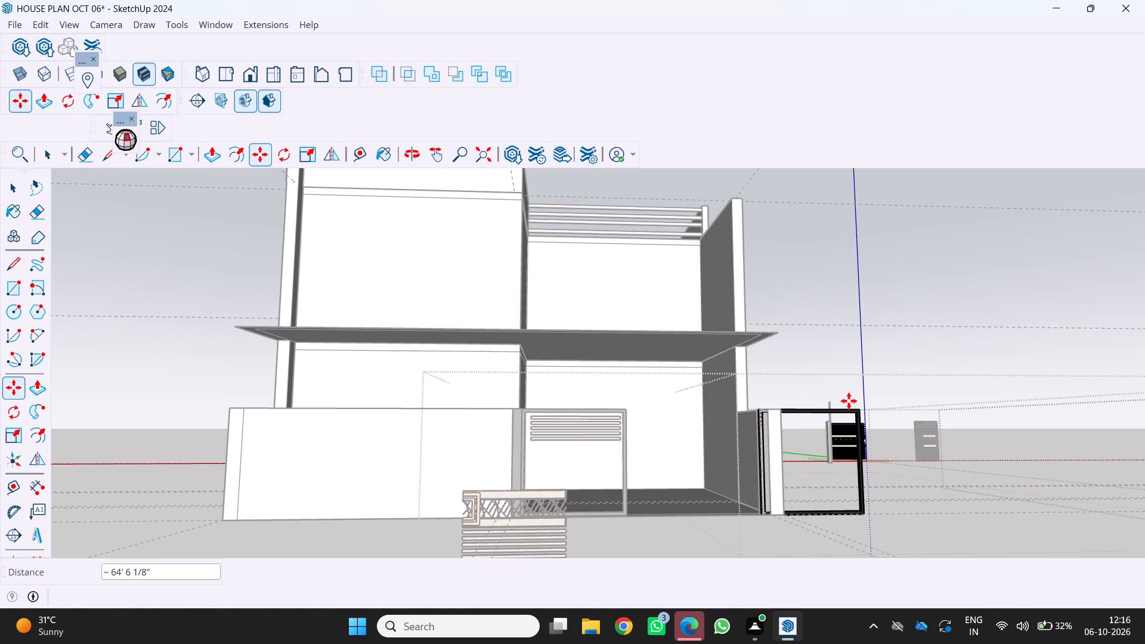
# Move the second leaf's frame about 6' 1/4" by its opposite top corner so it sits inside the opening against the post.
pyautogui.moveTo(857, 410); pyautogui.dragTo(846, 412)
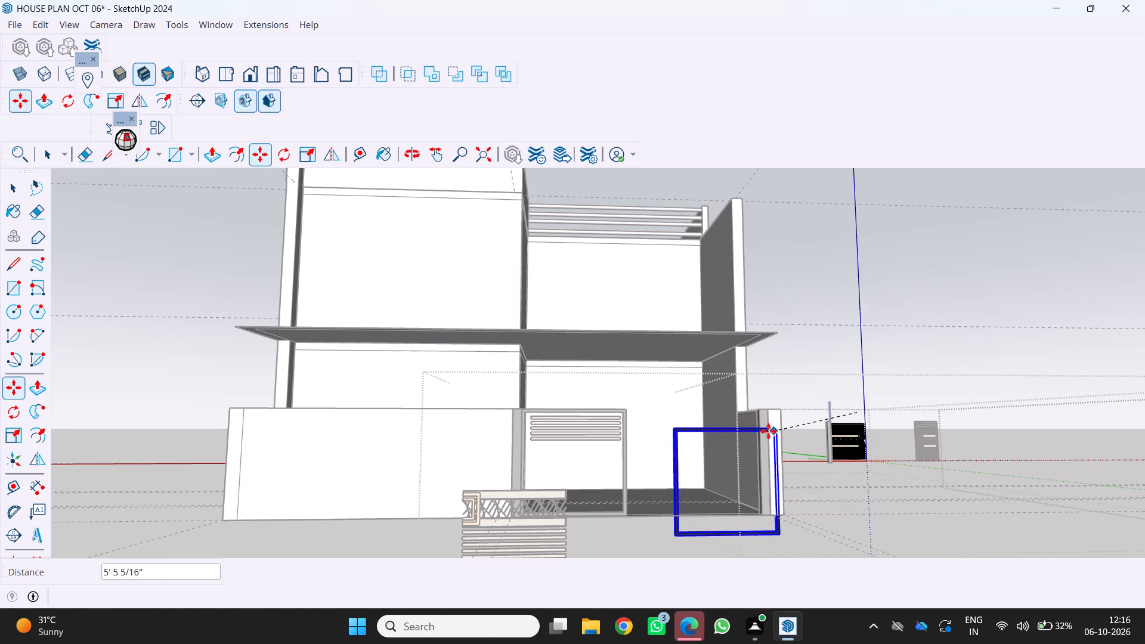
pyautogui.scroll(16, 747, 420)
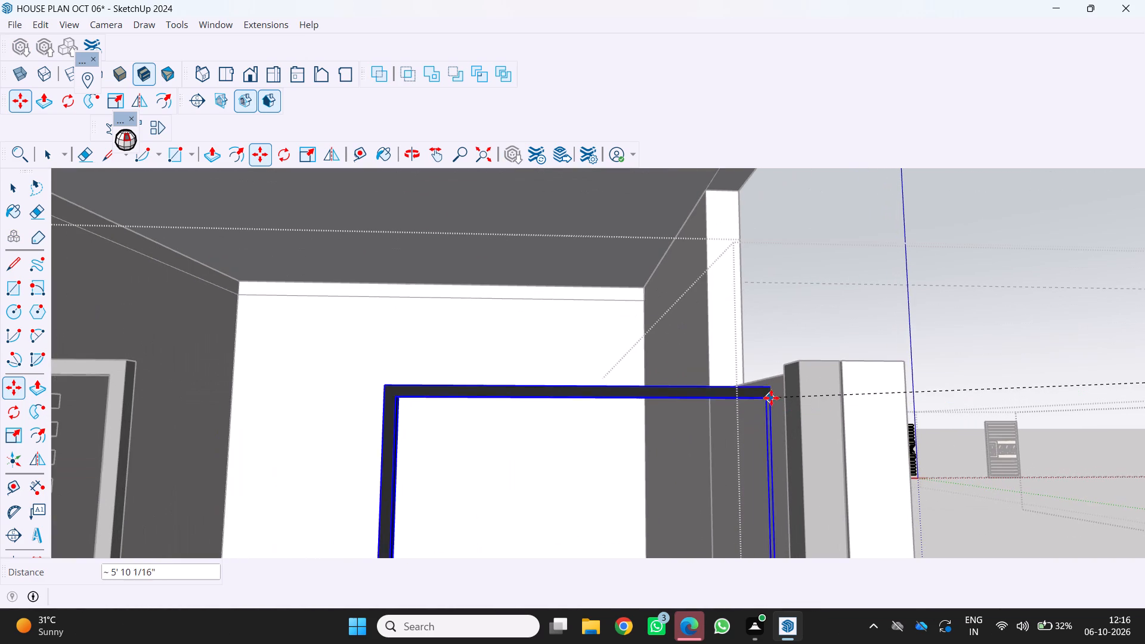
pyautogui.scroll(5, 791, 380)
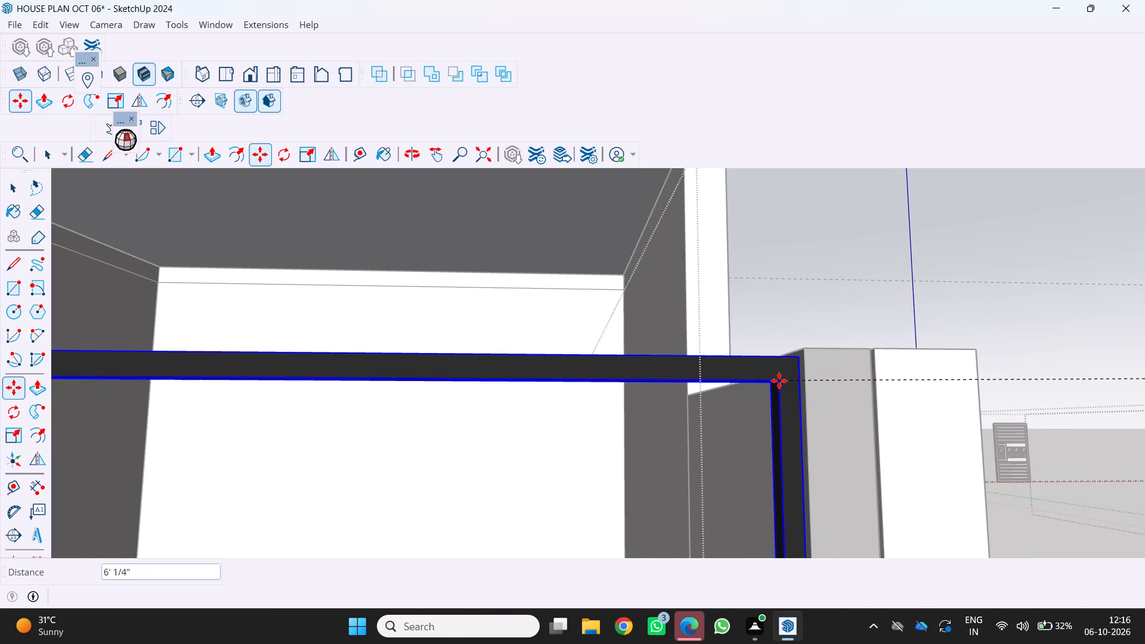
pyautogui.click(778, 380)
# Copy the fitted upper slat group about 7' 4 3/4" along the red axis into the top of the second leaf's frame.
pyautogui.scroll(-10, 778, 380)
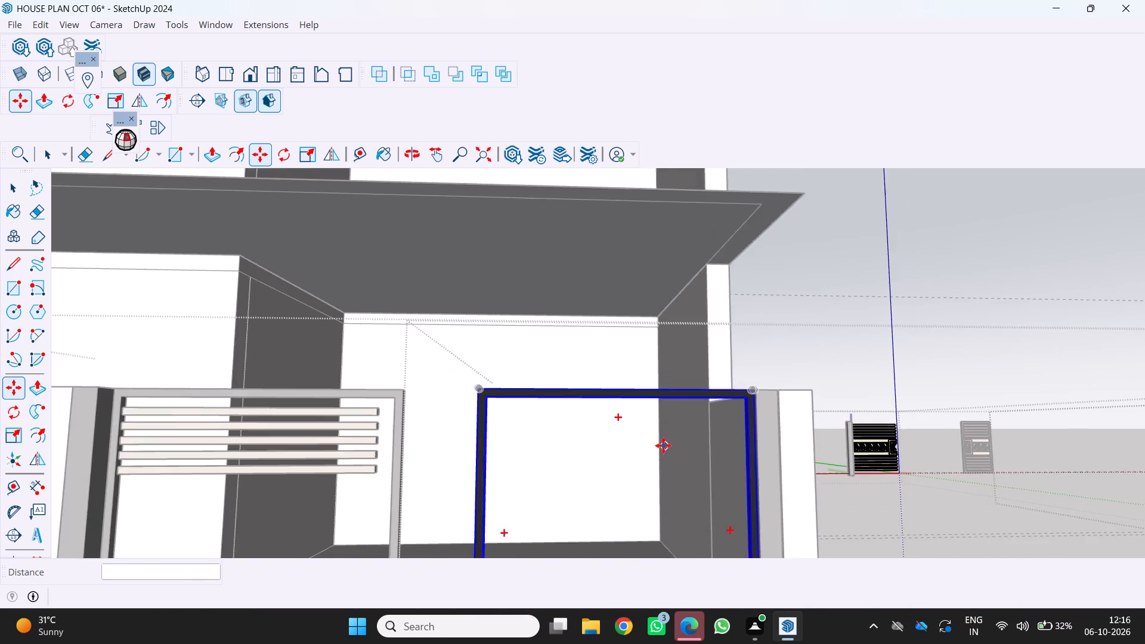
pyautogui.scroll(-10, 663, 445)
pyautogui.moveTo(611, 491); pyautogui.dragTo(570, 521, button='middle')
pyautogui.middleClick(570, 521)
pyautogui.scroll(4, 570, 521)
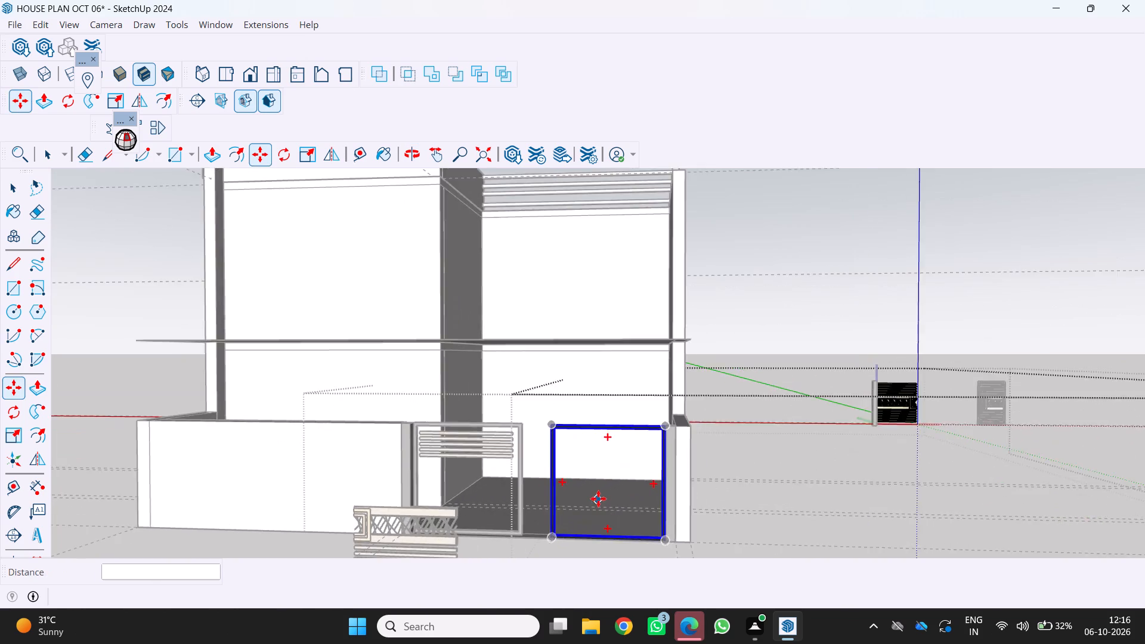
pyautogui.scroll(-7, 598, 499)
pyautogui.scroll(3, 564, 512)
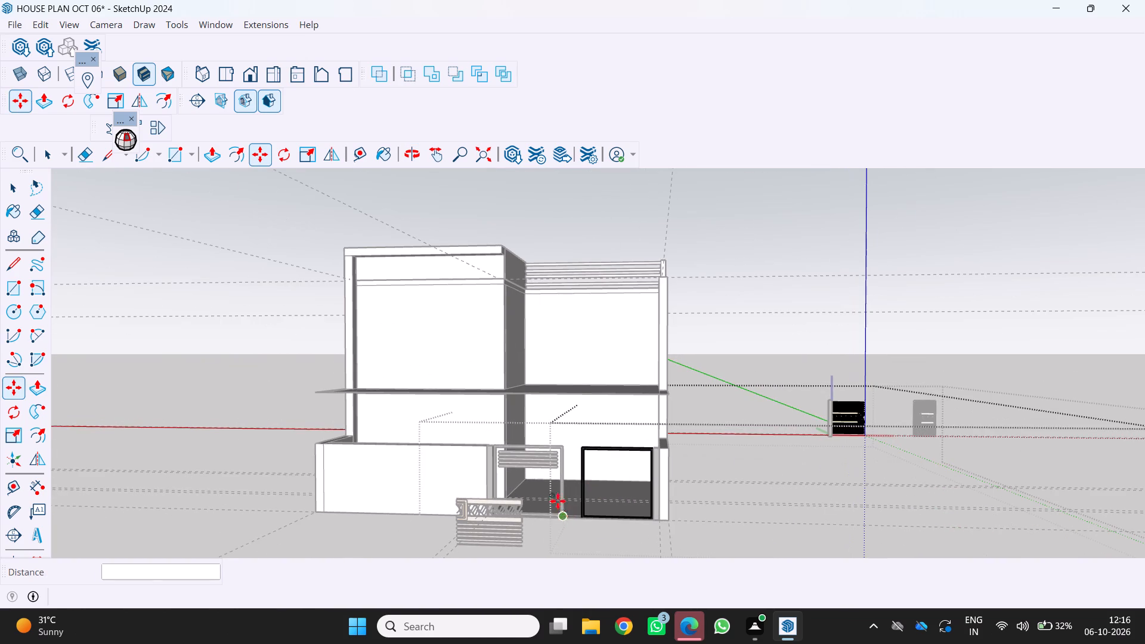
pyautogui.click(521, 459)
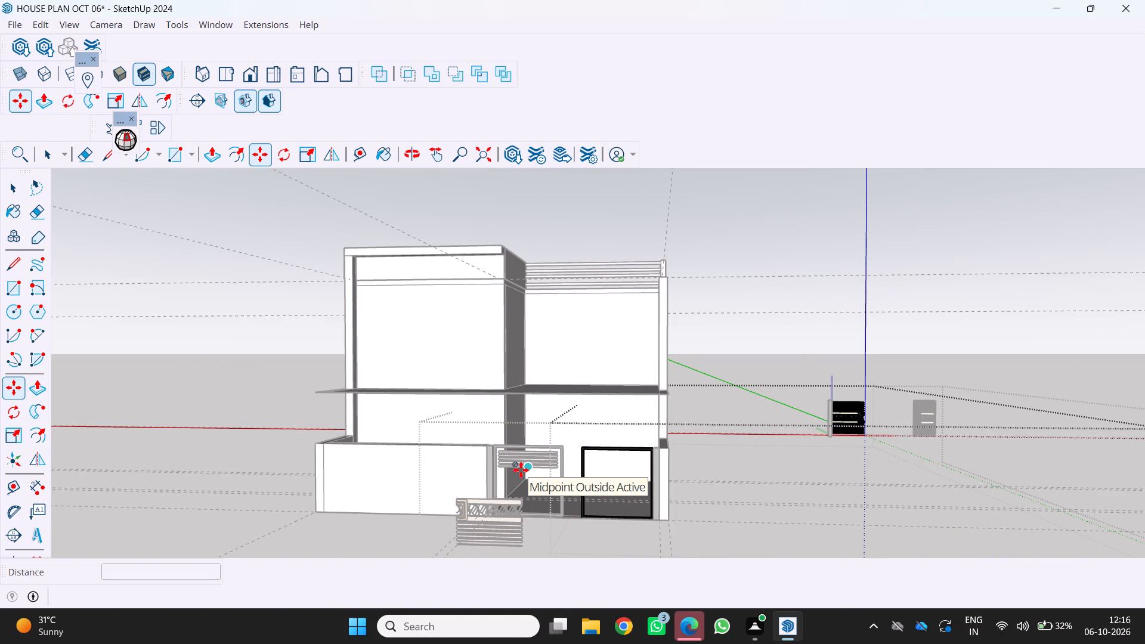
pyautogui.press('`')
pyautogui.press('Escape')
pyautogui.press('Escape')
pyautogui.press('Escape')
pyautogui.press('space')
pyautogui.press('End')
pyautogui.press('End')
pyautogui.press('End')
pyautogui.press('End')
pyautogui.press('End')
pyautogui.press('End')
pyautogui.press('End')
pyautogui.press('End')
pyautogui.press('End')
pyautogui.press('End')
pyautogui.press('End')
pyautogui.press('End')
pyautogui.press('End')
pyautogui.press('End')
pyautogui.press('End')
pyautogui.press('End')
pyautogui.press('End')
pyautogui.press('End')
pyautogui.press('End')
pyautogui.press('End')
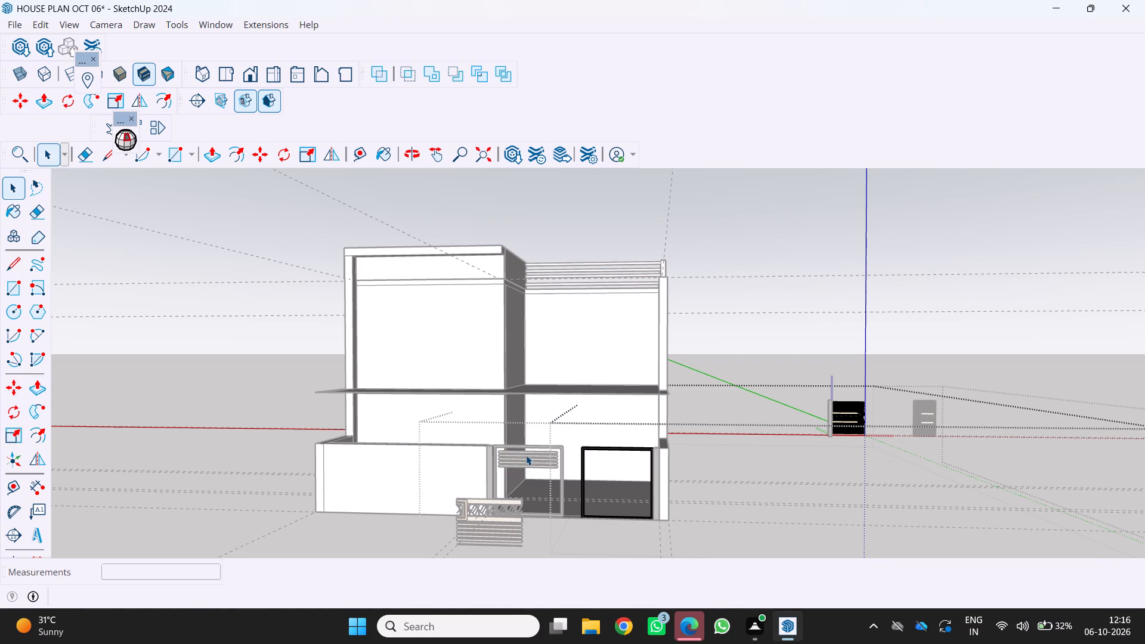
pyautogui.click(526, 455)
pyautogui.doubleClick(526, 455)
pyautogui.click(526, 455)
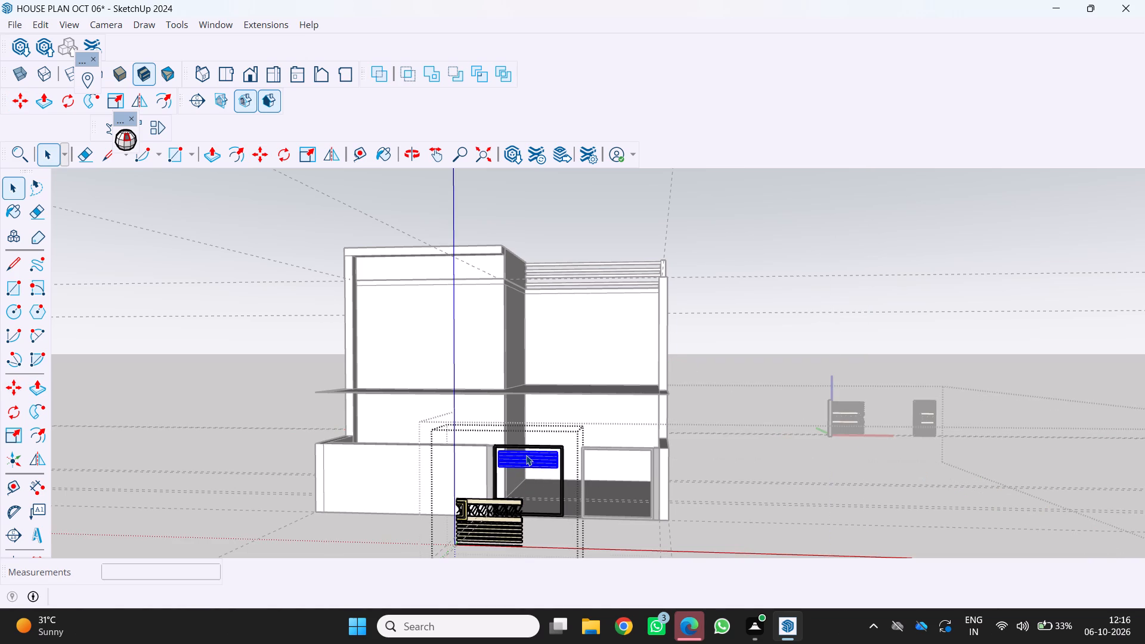
pyautogui.press('m')
pyautogui.press('End')
pyautogui.press('End')
pyautogui.press('End')
pyautogui.press('End')
pyautogui.press('End')
pyautogui.press('End')
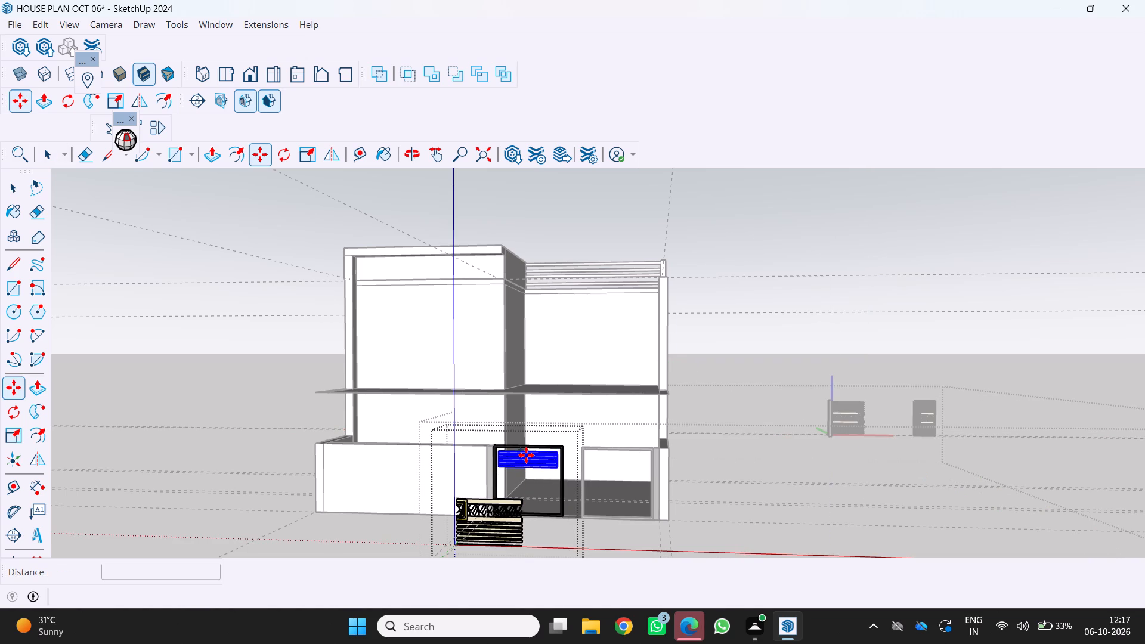
pyautogui.click(526, 455)
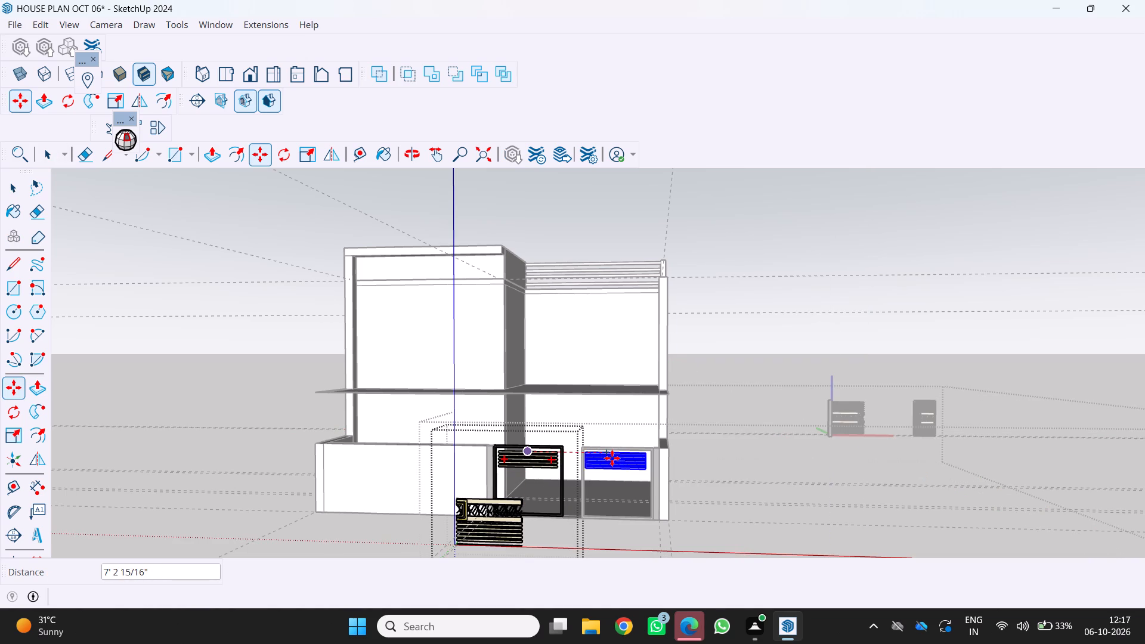
pyautogui.scroll(7, 612, 458)
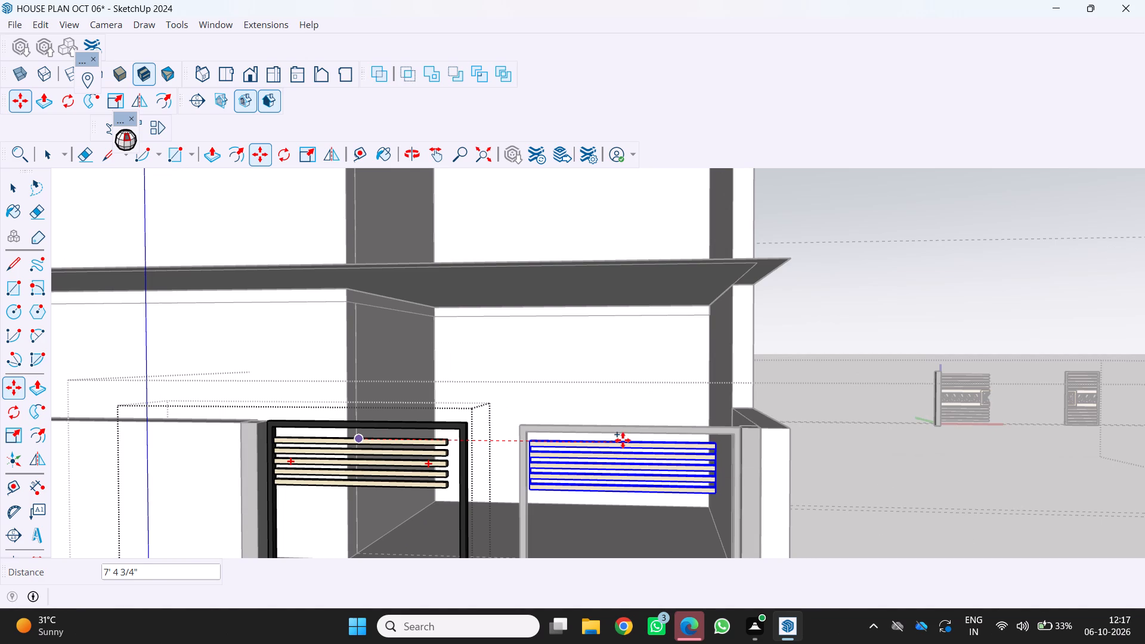
pyautogui.click(623, 437)
pyautogui.scroll(-10, 565, 488)
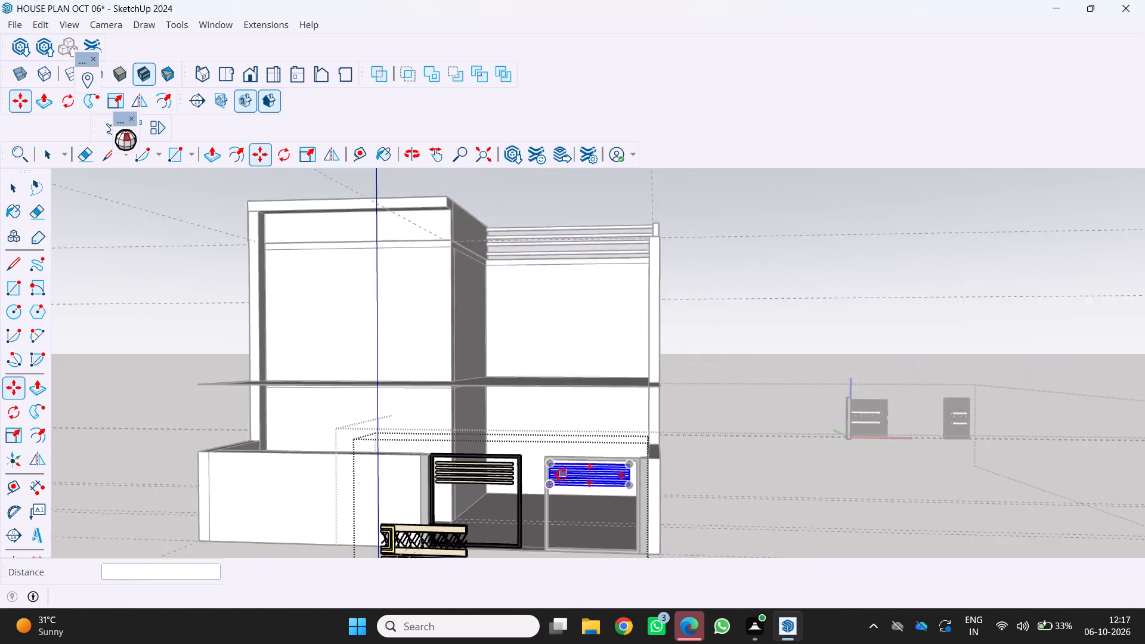
pyautogui.scroll(-2, 558, 520)
pyautogui.moveTo(558, 515); pyautogui.dragTo(583, 453, button='middle')
pyautogui.scroll(1, 576, 472)
pyautogui.scroll(-3, 575, 472)
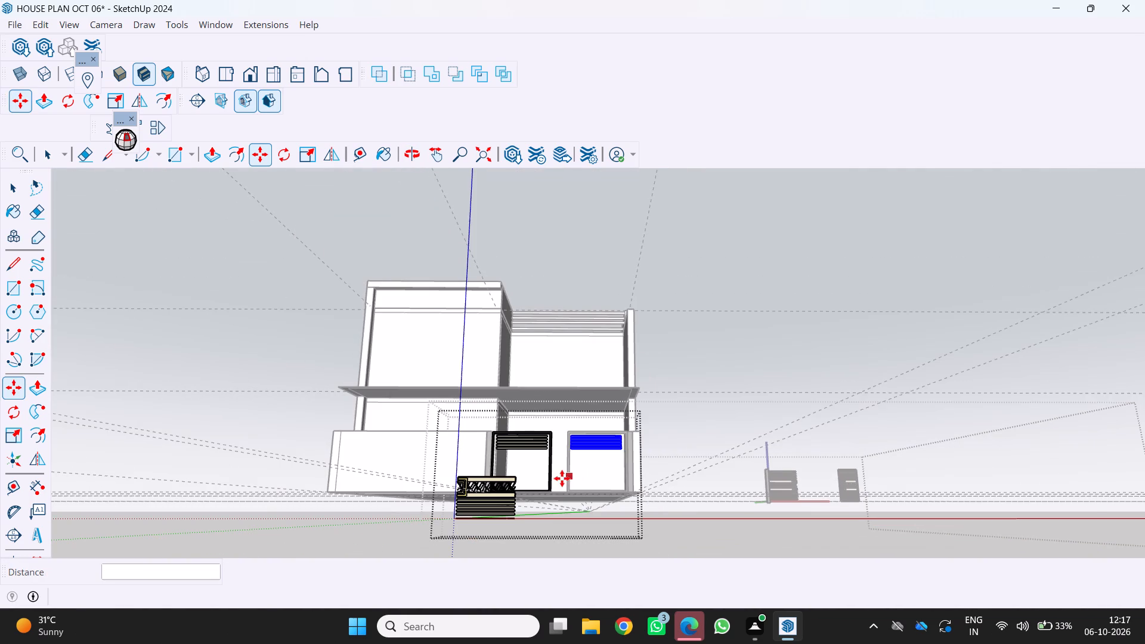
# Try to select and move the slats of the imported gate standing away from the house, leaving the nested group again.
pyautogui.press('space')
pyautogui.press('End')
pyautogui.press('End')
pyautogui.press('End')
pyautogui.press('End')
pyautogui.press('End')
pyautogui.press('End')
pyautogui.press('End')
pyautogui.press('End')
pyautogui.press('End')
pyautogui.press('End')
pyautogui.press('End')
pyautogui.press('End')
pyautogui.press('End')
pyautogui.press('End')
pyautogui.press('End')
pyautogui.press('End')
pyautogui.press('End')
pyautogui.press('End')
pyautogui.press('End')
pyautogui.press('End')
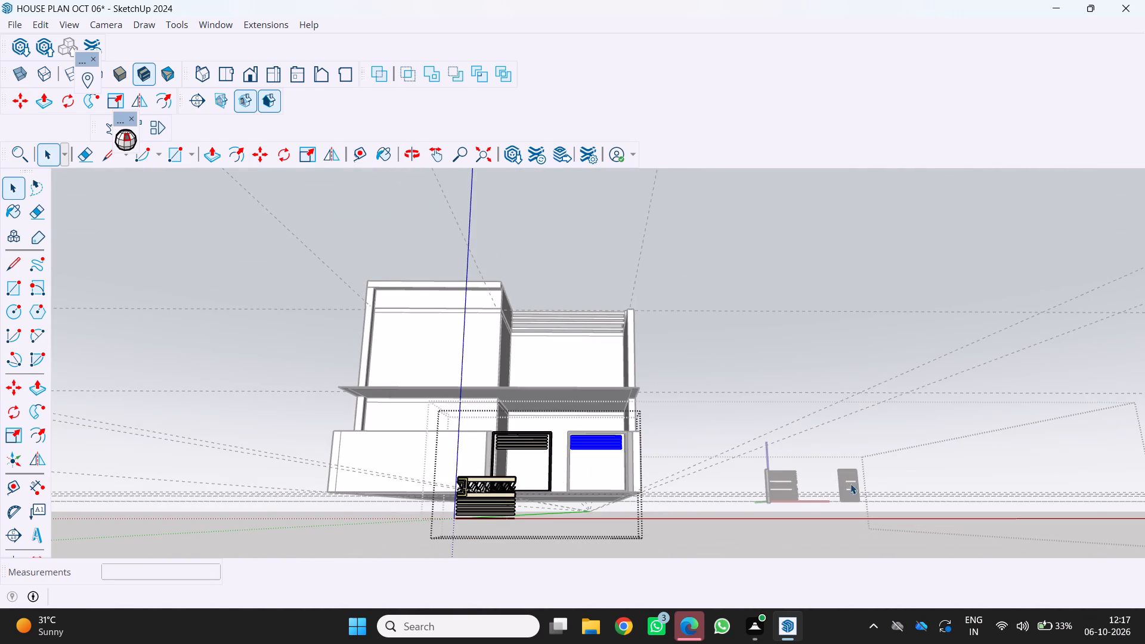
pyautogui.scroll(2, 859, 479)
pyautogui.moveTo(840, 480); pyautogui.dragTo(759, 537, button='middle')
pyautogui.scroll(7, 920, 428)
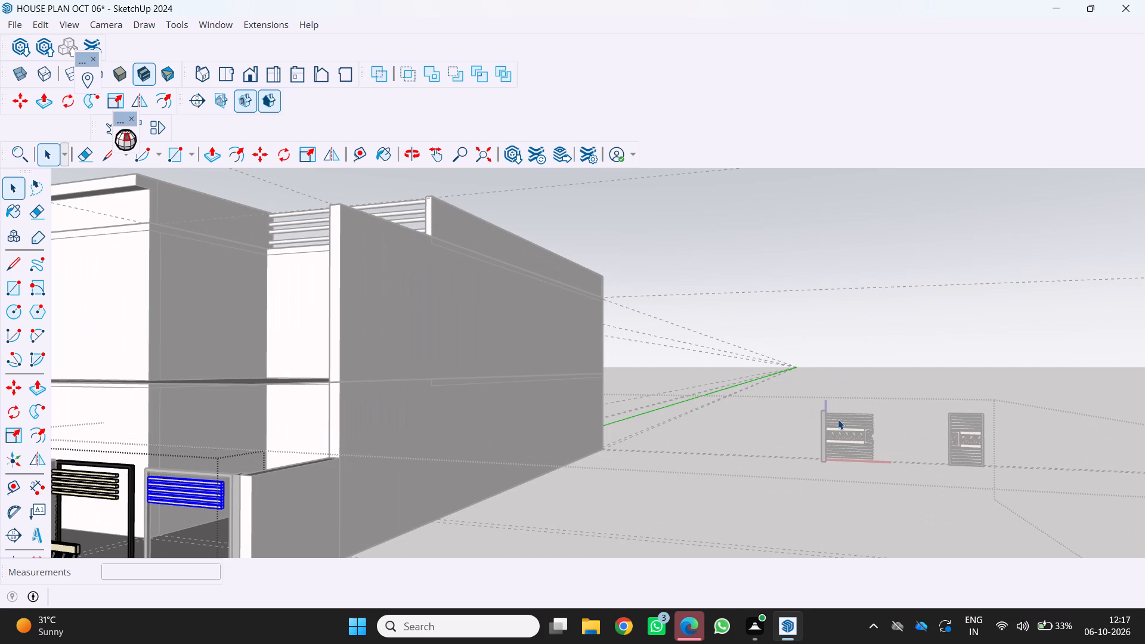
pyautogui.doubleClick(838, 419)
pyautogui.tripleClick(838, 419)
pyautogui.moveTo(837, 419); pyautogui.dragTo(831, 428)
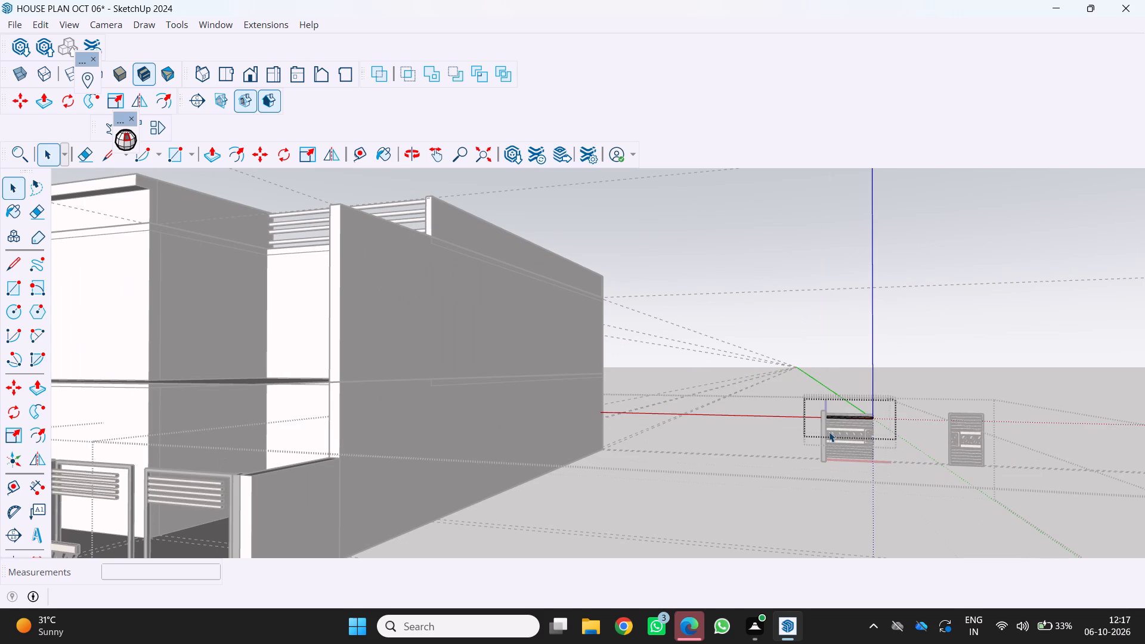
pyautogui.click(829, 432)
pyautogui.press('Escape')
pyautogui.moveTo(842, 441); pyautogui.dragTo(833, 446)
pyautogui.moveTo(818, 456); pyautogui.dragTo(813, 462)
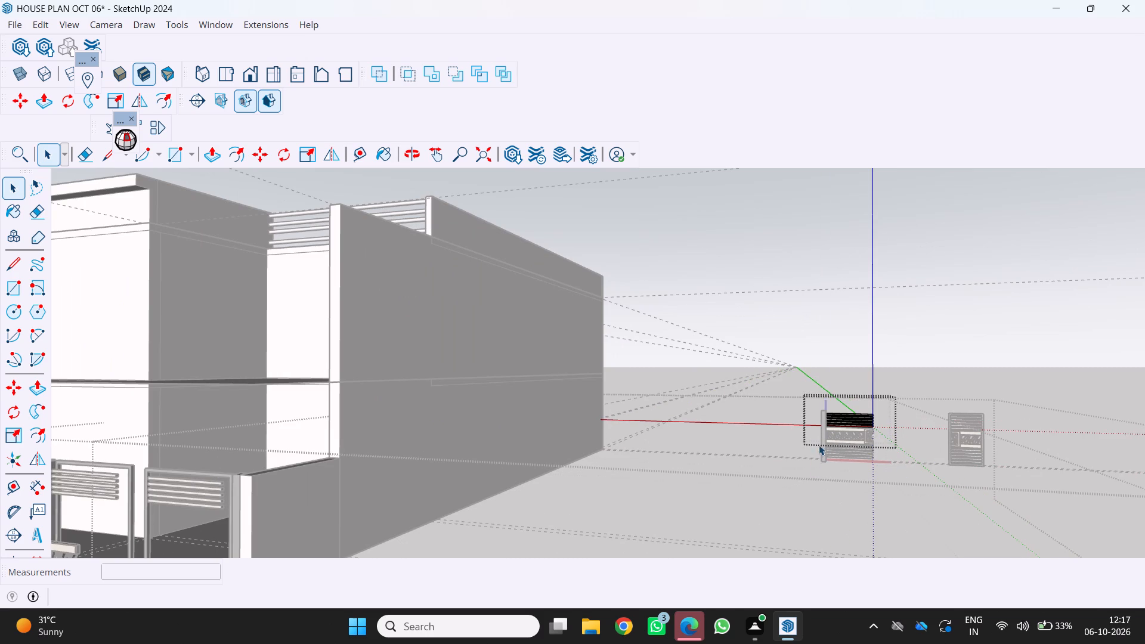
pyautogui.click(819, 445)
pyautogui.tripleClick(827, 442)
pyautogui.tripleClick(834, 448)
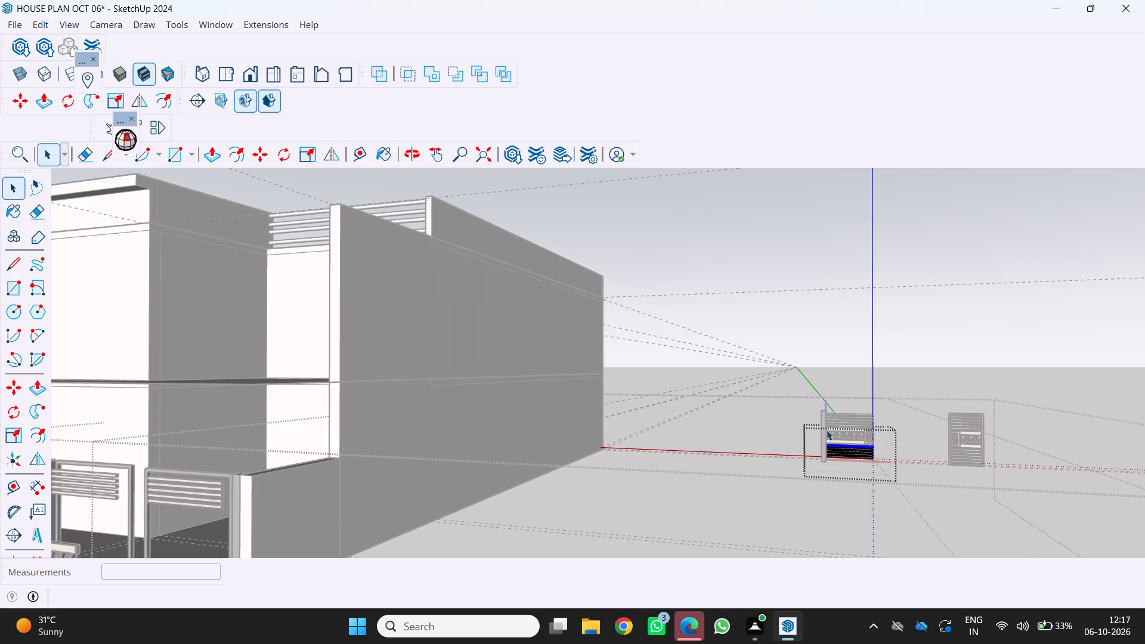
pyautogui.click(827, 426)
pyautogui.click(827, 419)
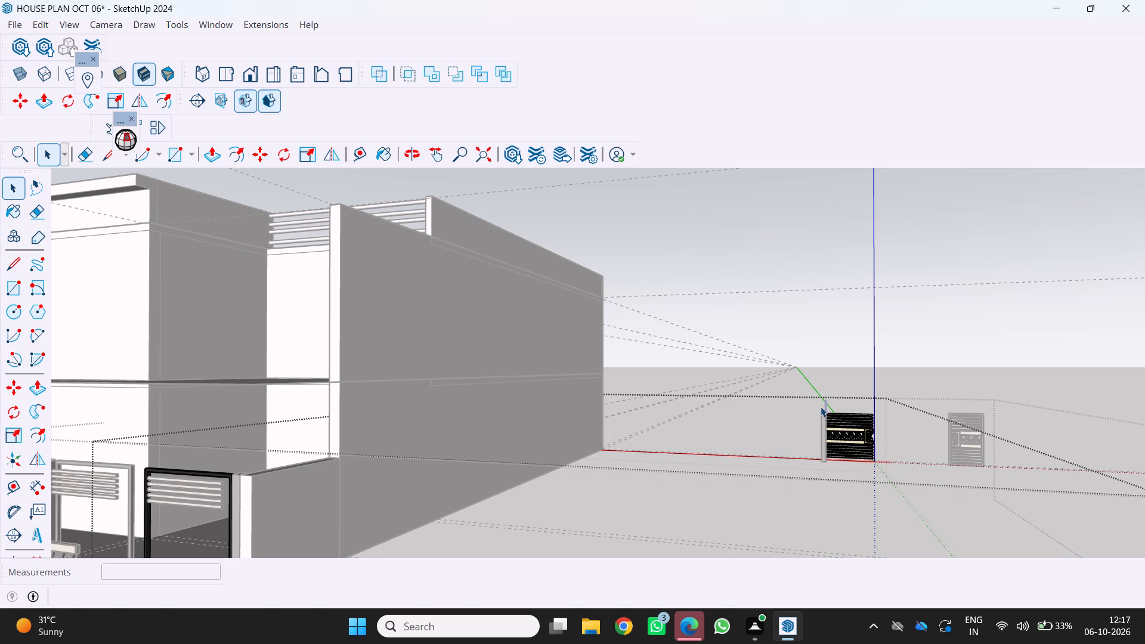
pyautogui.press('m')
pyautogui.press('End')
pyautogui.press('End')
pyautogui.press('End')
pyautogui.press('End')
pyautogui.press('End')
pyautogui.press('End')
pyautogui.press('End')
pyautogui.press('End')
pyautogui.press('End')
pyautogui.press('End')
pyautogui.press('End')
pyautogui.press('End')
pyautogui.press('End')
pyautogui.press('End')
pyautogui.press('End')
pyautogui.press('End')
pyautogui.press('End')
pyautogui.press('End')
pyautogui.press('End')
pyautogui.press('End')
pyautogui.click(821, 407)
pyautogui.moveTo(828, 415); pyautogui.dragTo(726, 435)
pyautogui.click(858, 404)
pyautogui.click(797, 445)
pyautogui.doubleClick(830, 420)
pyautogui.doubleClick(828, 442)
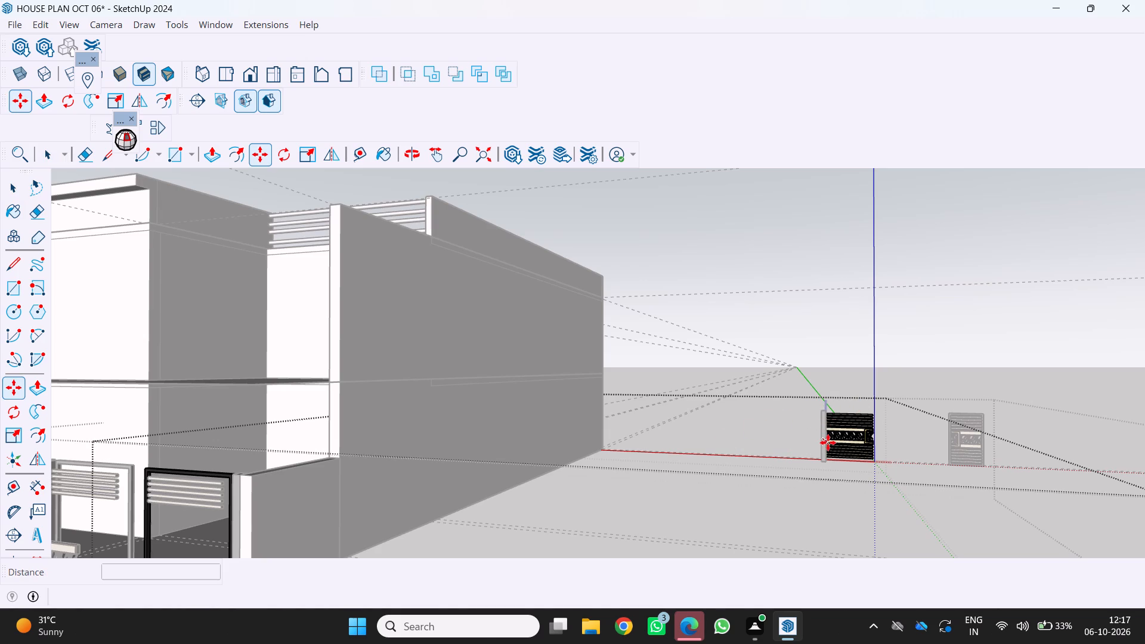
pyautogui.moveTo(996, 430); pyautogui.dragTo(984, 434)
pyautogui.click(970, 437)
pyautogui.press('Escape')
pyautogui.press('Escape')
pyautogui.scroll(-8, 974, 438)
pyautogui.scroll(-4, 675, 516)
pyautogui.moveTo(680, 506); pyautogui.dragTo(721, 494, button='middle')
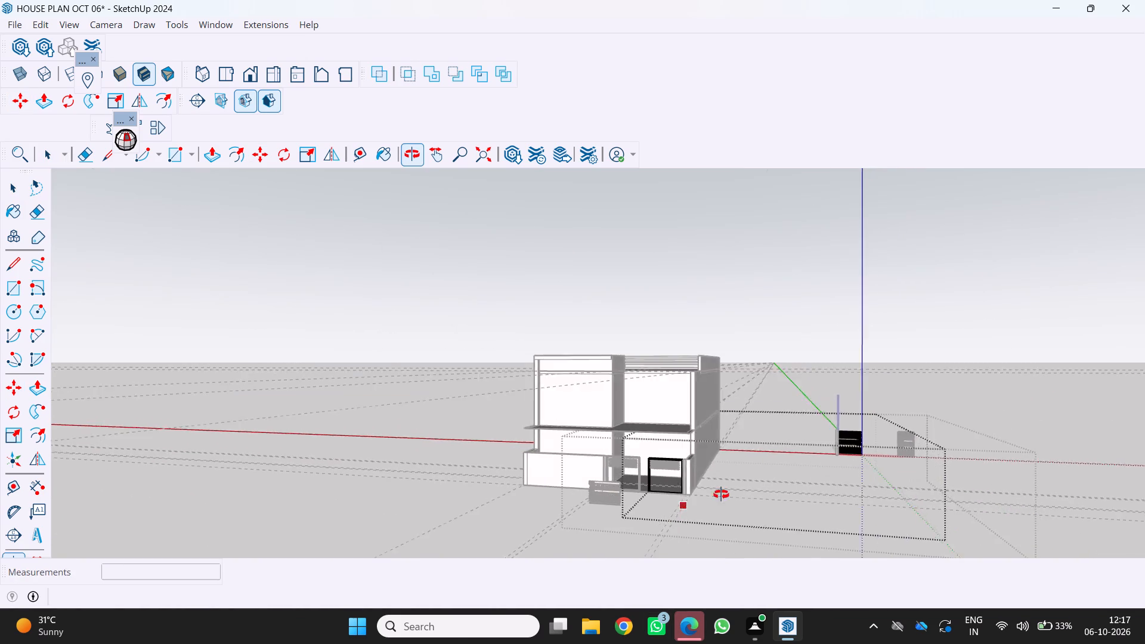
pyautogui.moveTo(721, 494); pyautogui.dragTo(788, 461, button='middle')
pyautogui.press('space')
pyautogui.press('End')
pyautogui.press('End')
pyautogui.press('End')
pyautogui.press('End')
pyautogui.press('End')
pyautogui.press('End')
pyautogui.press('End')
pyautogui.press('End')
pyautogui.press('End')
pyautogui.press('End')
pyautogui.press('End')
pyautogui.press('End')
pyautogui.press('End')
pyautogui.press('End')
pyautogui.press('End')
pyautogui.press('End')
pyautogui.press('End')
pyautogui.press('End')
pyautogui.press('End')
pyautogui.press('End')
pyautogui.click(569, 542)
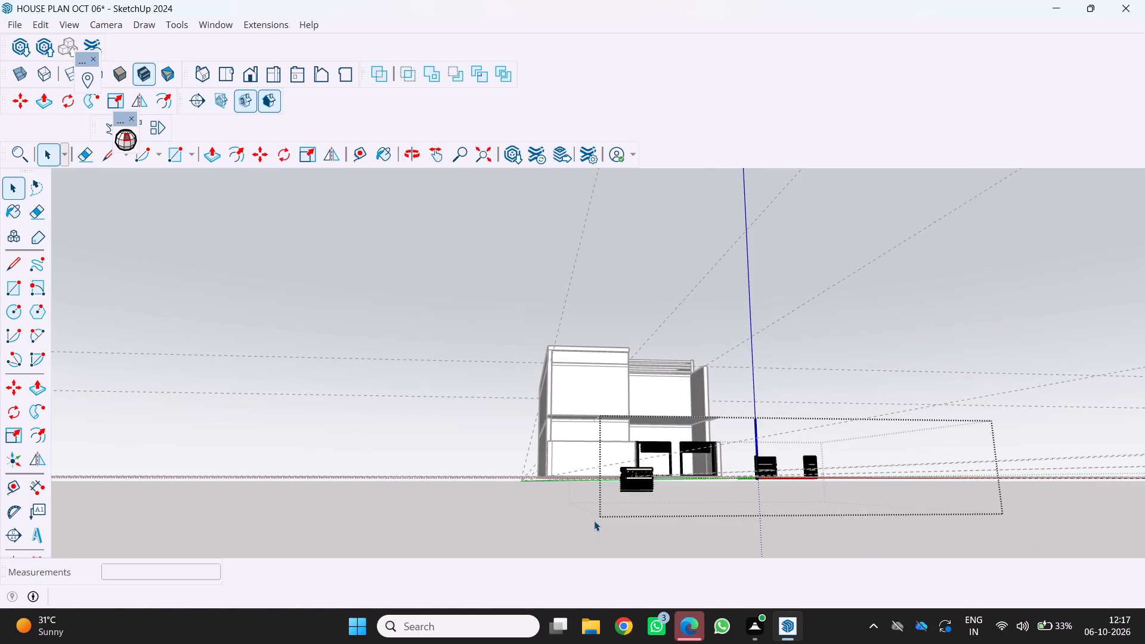
# Scale the group with the first leaf and both upper slat sets uniformly by about 1.03 towards the second frame's post side.
pyautogui.scroll(-6, 628, 490)
pyautogui.moveTo(628, 490); pyautogui.dragTo(568, 575, button='middle')
pyautogui.scroll(6, 669, 493)
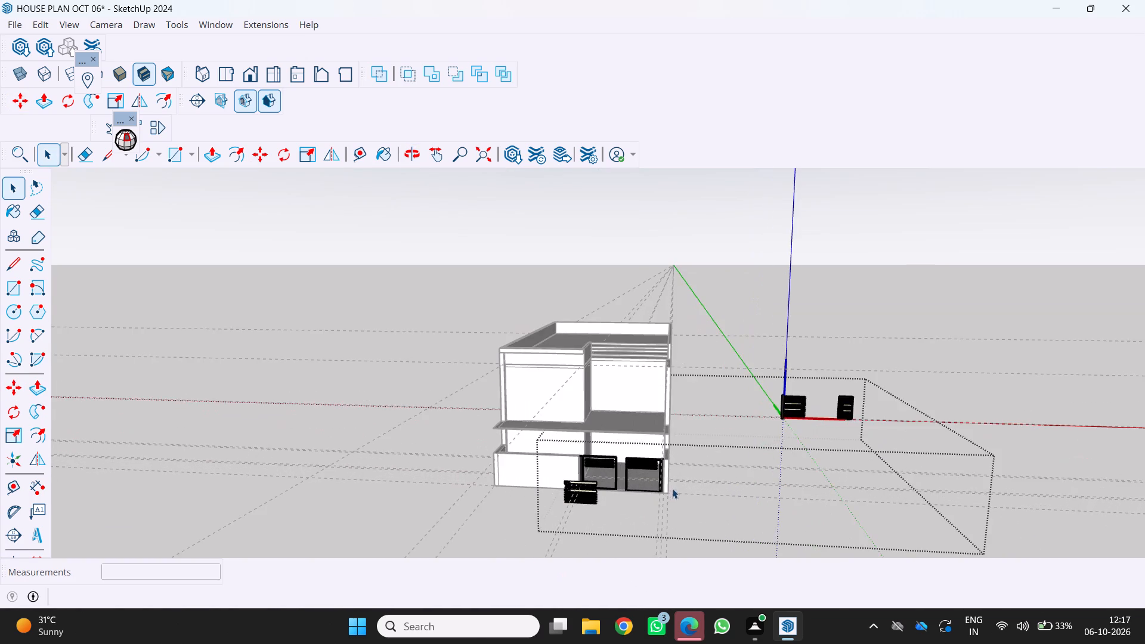
pyautogui.moveTo(672, 488); pyautogui.dragTo(607, 553, button='middle')
pyautogui.scroll(14, 607, 553)
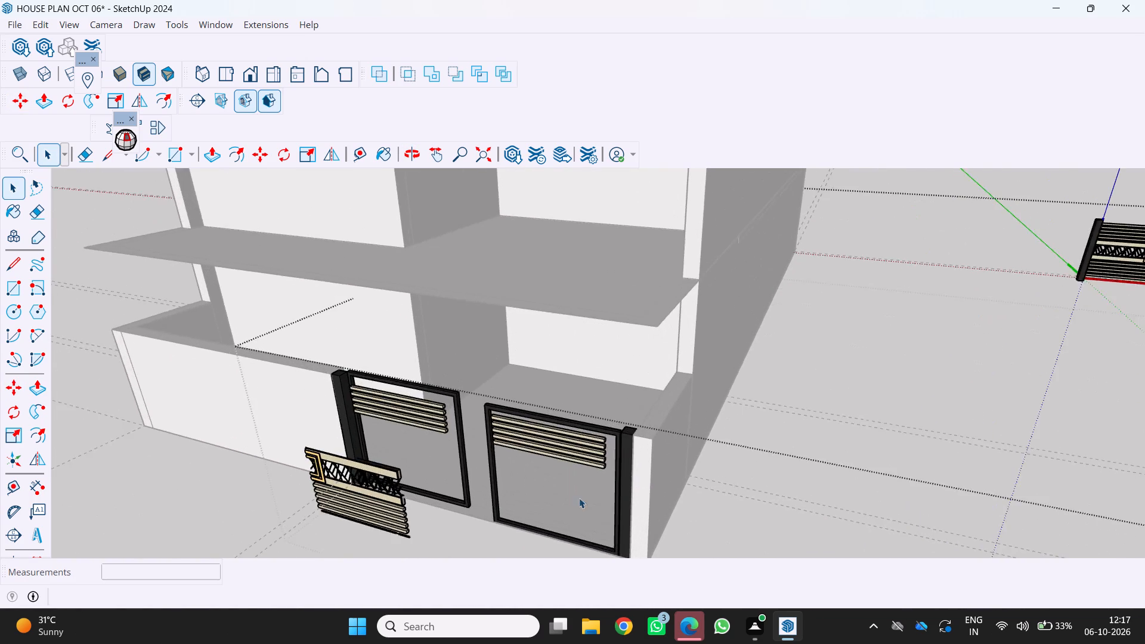
pyautogui.scroll(4, 579, 498)
pyautogui.moveTo(564, 496); pyautogui.dragTo(581, 468, button='middle')
pyautogui.scroll(5, 661, 428)
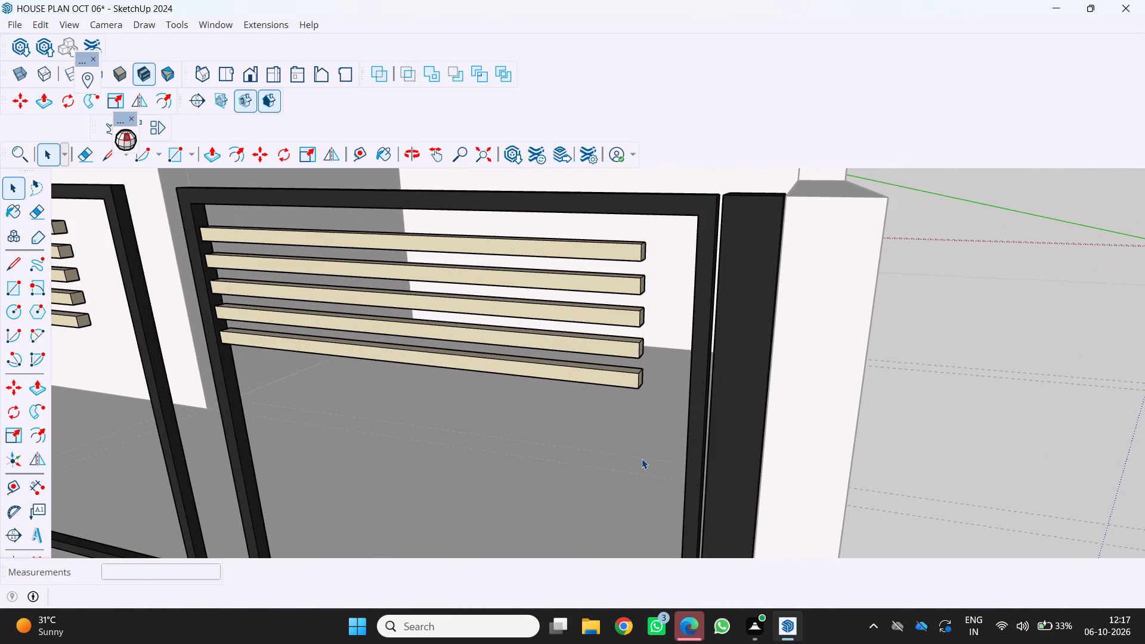
pyautogui.press('s')
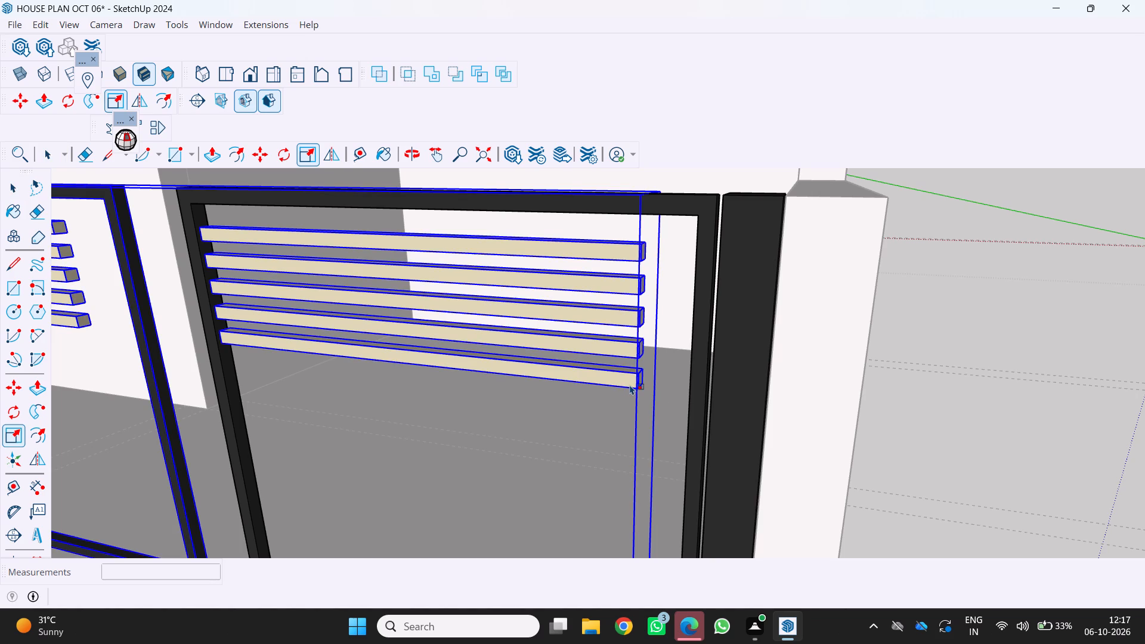
pyautogui.click(633, 389)
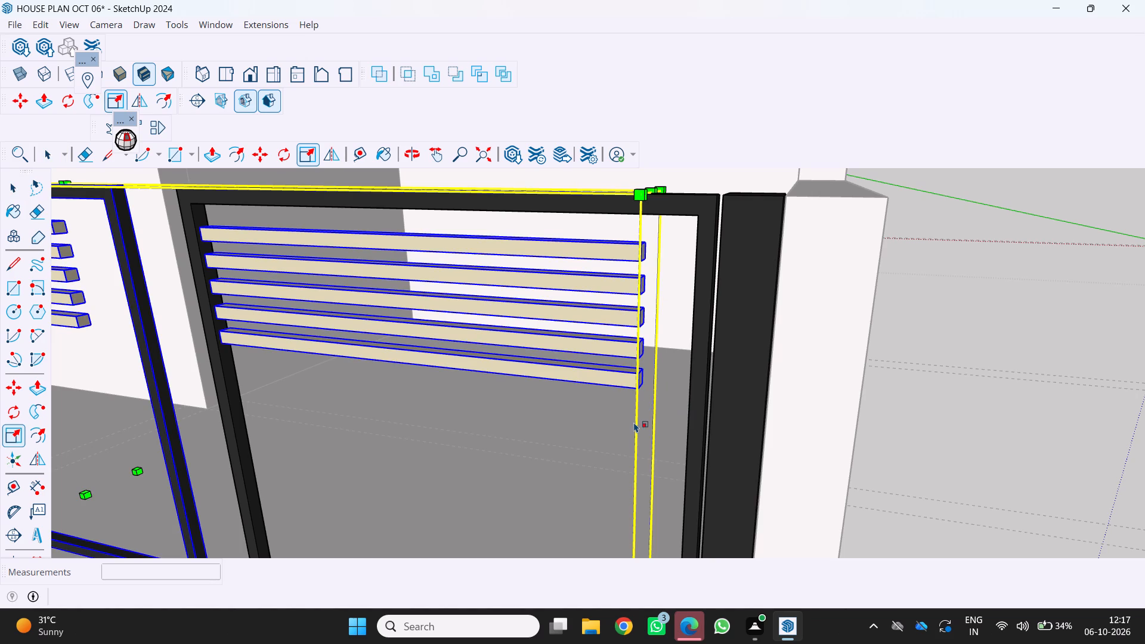
pyautogui.moveTo(633, 420); pyautogui.dragTo(685, 425)
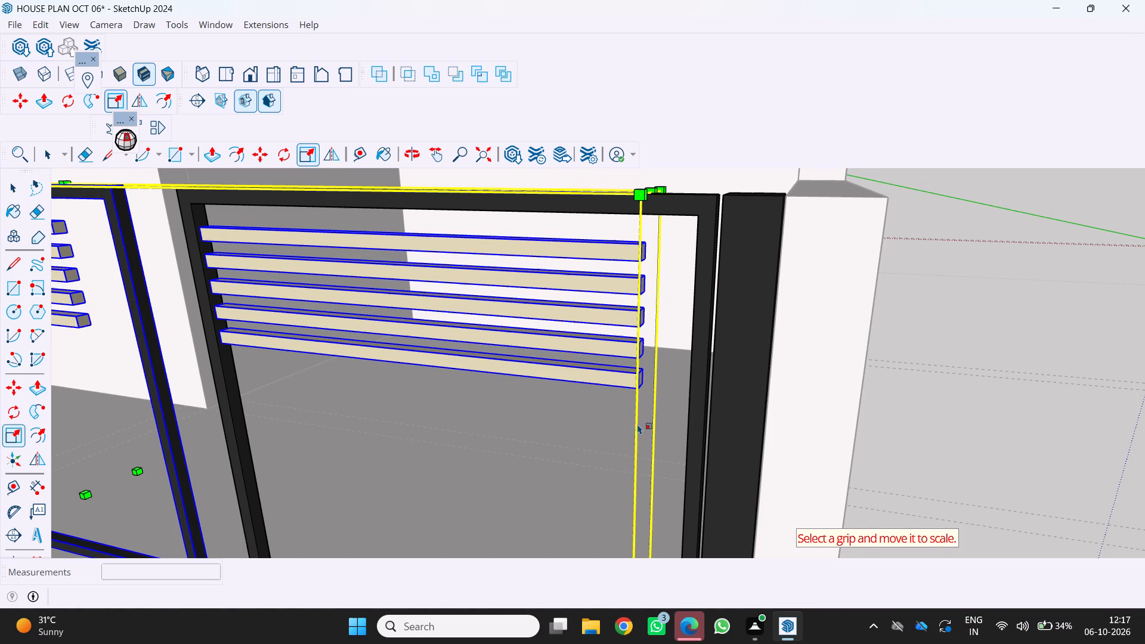
pyautogui.click(638, 424)
pyautogui.moveTo(637, 424); pyautogui.dragTo(742, 430)
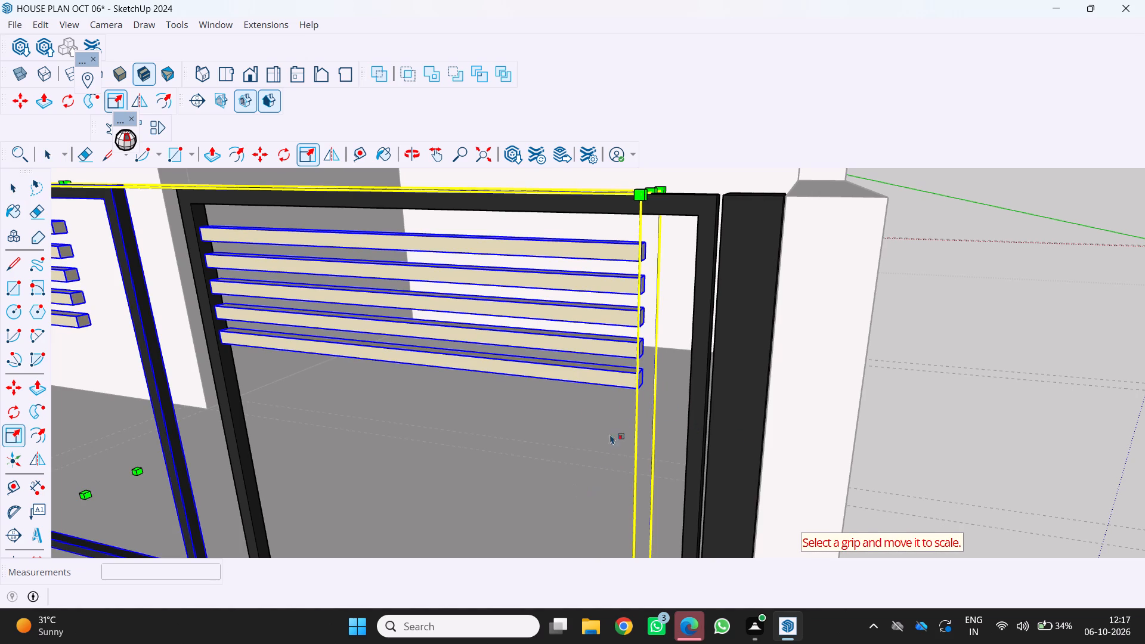
pyautogui.scroll(-3, 609, 406)
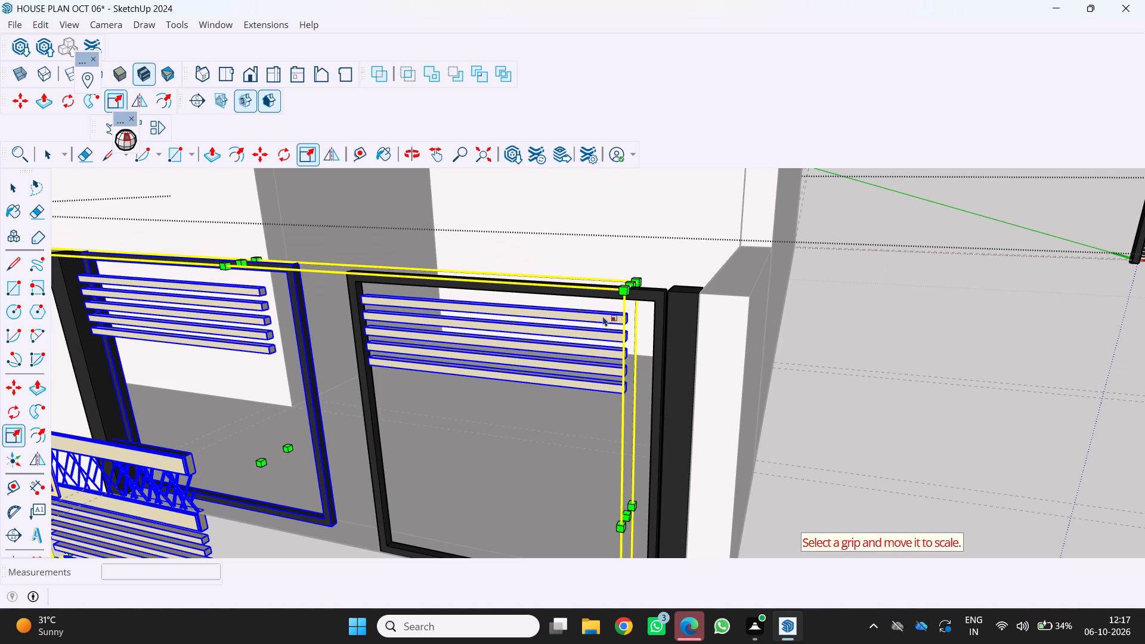
pyautogui.scroll(4, 604, 330)
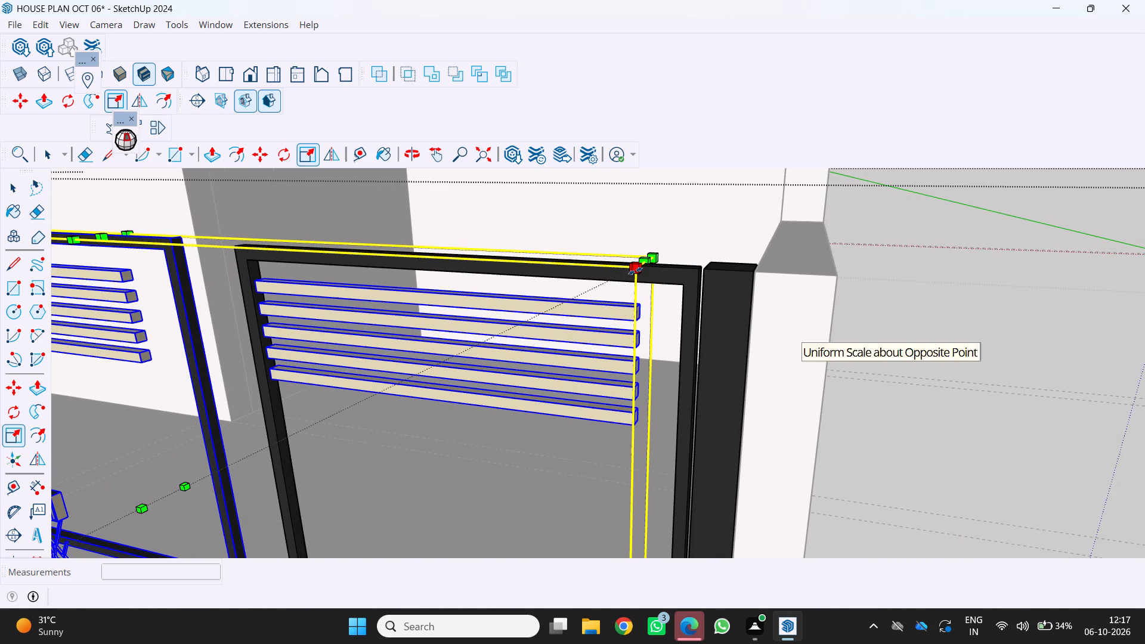
pyautogui.click(635, 271)
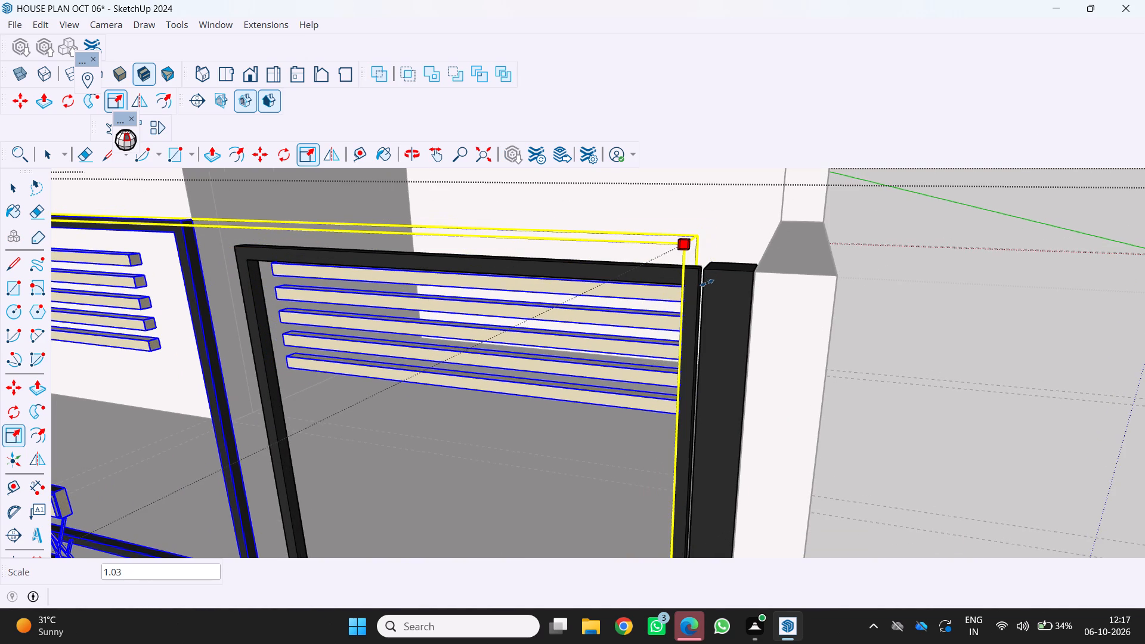
pyautogui.click(707, 283)
# Examine how the scaled upper slats fit inside both gate frames, from close up and from the front.
pyautogui.scroll(-8, 519, 413)
pyautogui.moveTo(502, 430); pyautogui.dragTo(660, 360, button='middle')
pyautogui.scroll(1, 660, 360)
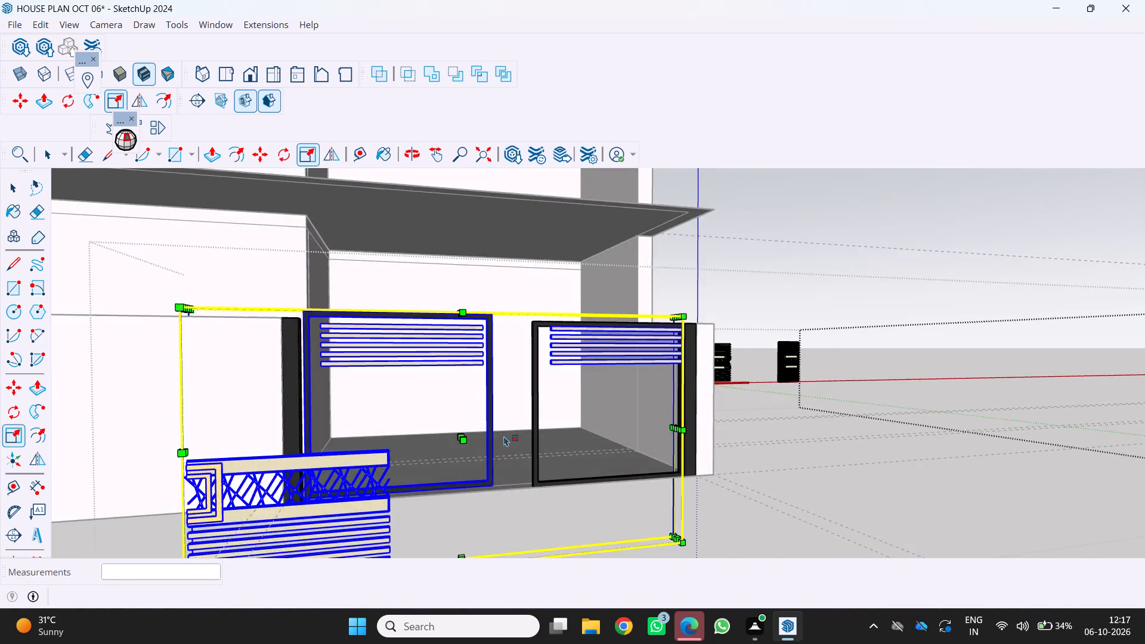
pyautogui.scroll(4, 501, 435)
pyautogui.scroll(4, 586, 325)
pyautogui.scroll(-7, 612, 295)
pyautogui.scroll(2, 600, 299)
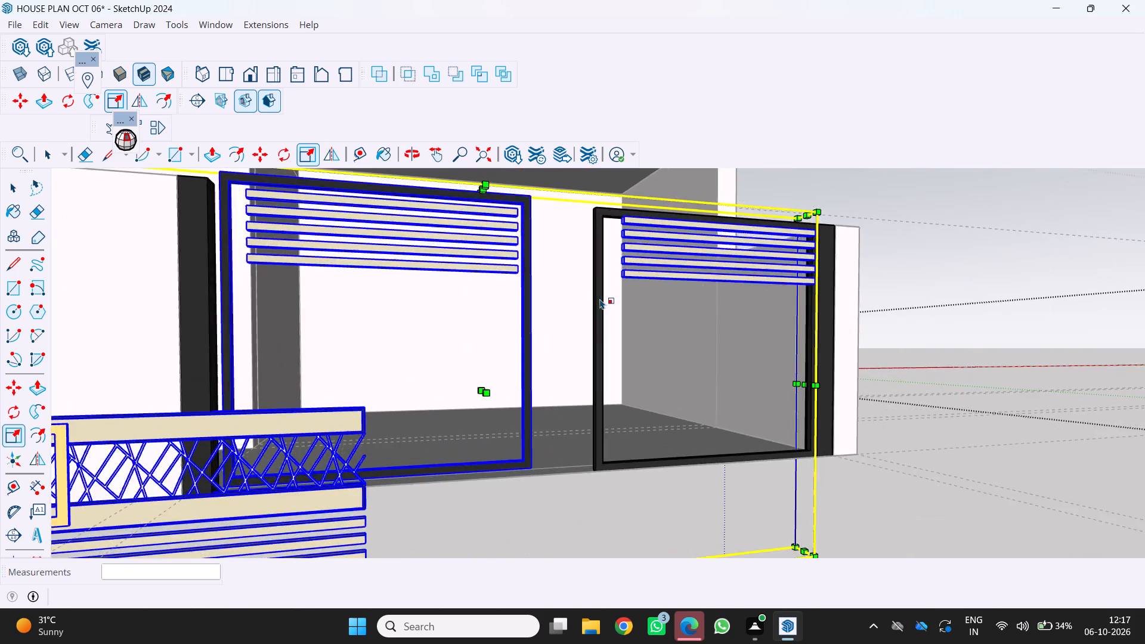
pyautogui.scroll(1, 600, 299)
pyautogui.scroll(-2, 600, 299)
pyautogui.moveTo(602, 298); pyautogui.dragTo(601, 335, button='middle')
pyautogui.scroll(-1, 601, 334)
pyautogui.scroll(4, 603, 312)
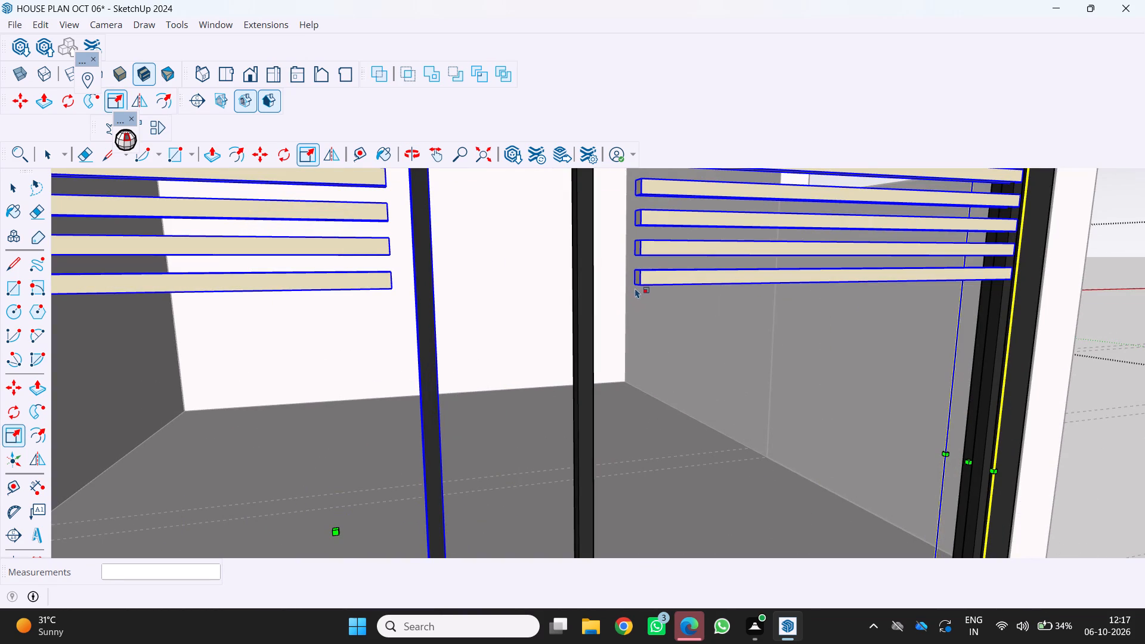
pyautogui.press('p')
pyautogui.scroll(3, 618, 289)
pyautogui.scroll(-4, 648, 288)
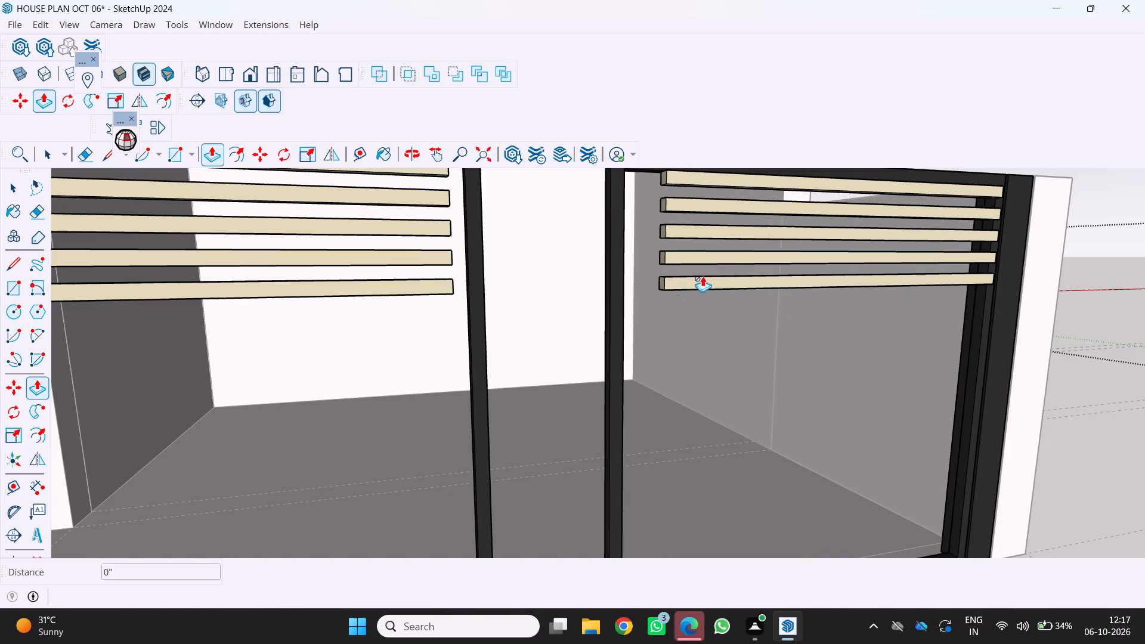
pyautogui.scroll(3, 676, 271)
pyautogui.scroll(-20, 623, 309)
pyautogui.scroll(-16, 623, 309)
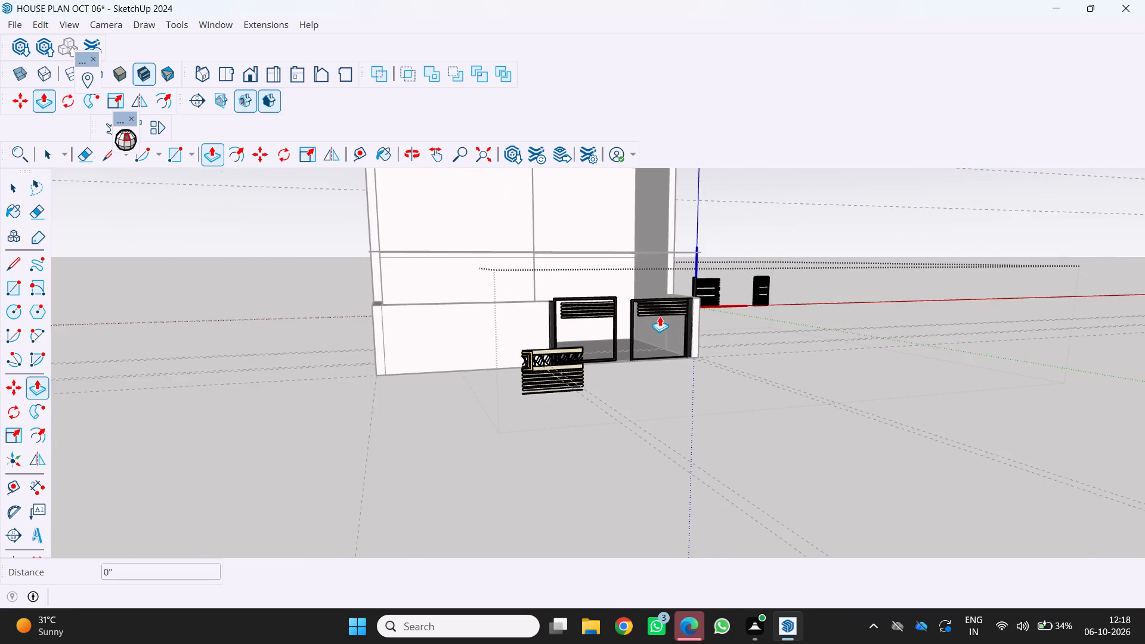
pyautogui.moveTo(660, 316); pyautogui.dragTo(614, 355, button='middle')
pyautogui.scroll(-8, 615, 355)
pyautogui.middleClick(550, 385)
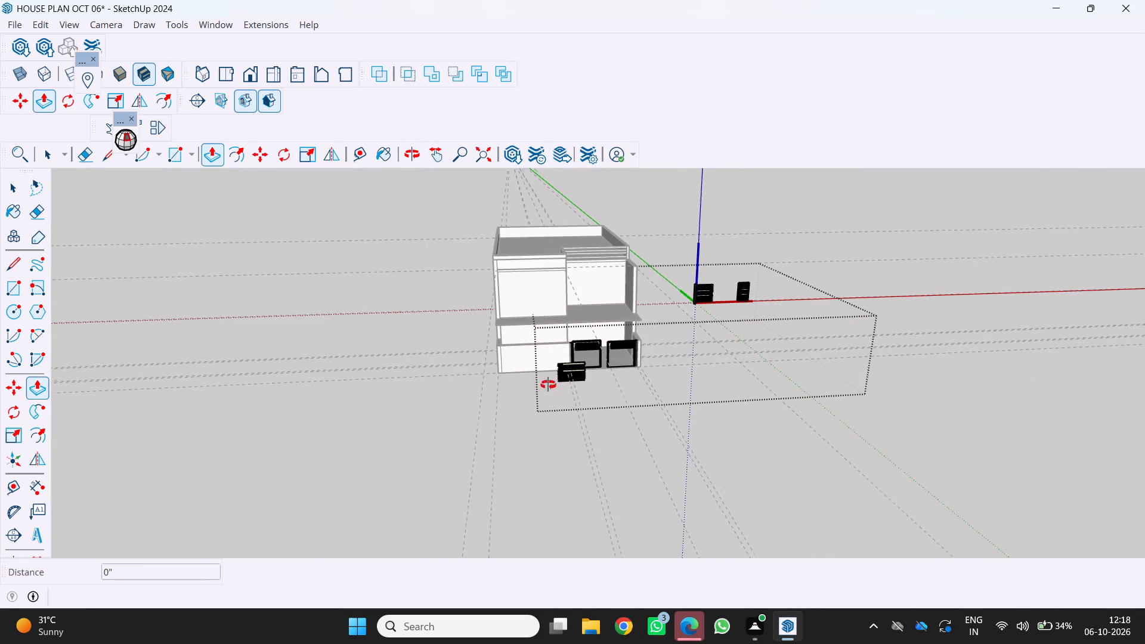
pyautogui.scroll(1, 548, 385)
pyautogui.scroll(5, 599, 376)
pyautogui.moveTo(594, 369); pyautogui.dragTo(567, 349, button='middle')
pyautogui.middleClick(565, 349)
pyautogui.middleClick(565, 350)
pyautogui.scroll(3, 589, 345)
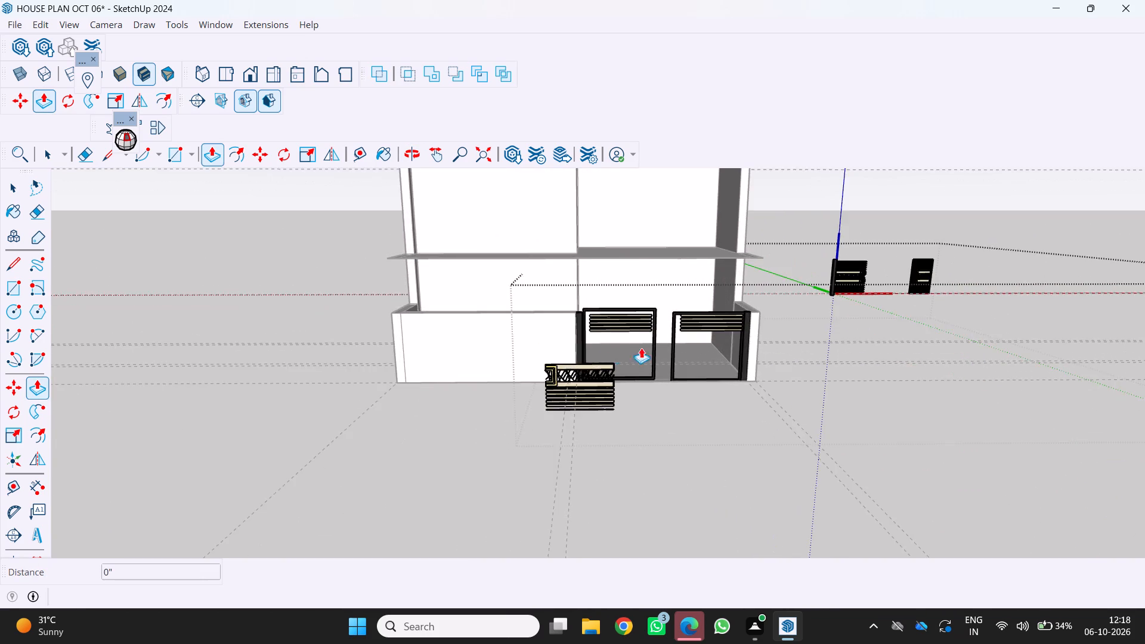
pyautogui.scroll(7, 641, 348)
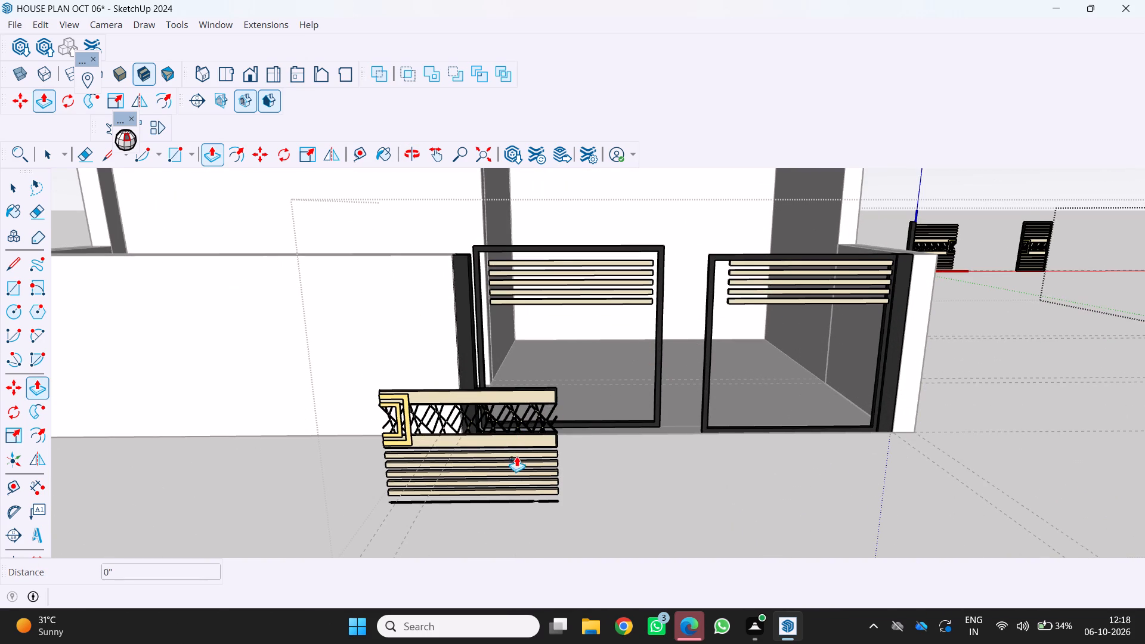
# Move the loose lower slat group from in front of the gate into the bottom inner corner of the first leaf's frame.
pyautogui.press('space')
pyautogui.press('End')
pyautogui.press('End')
pyautogui.press('End')
pyautogui.press('End')
pyautogui.press('End')
pyautogui.press('End')
pyautogui.press('End')
pyautogui.press('End')
pyautogui.press('End')
pyautogui.press('End')
pyautogui.press('End')
pyautogui.press('End')
pyautogui.press('End')
pyautogui.press('End')
pyautogui.press('End')
pyautogui.press('End')
pyautogui.press('End')
pyautogui.press('End')
pyautogui.press('End')
pyautogui.press('End')
pyautogui.doubleClick(502, 476)
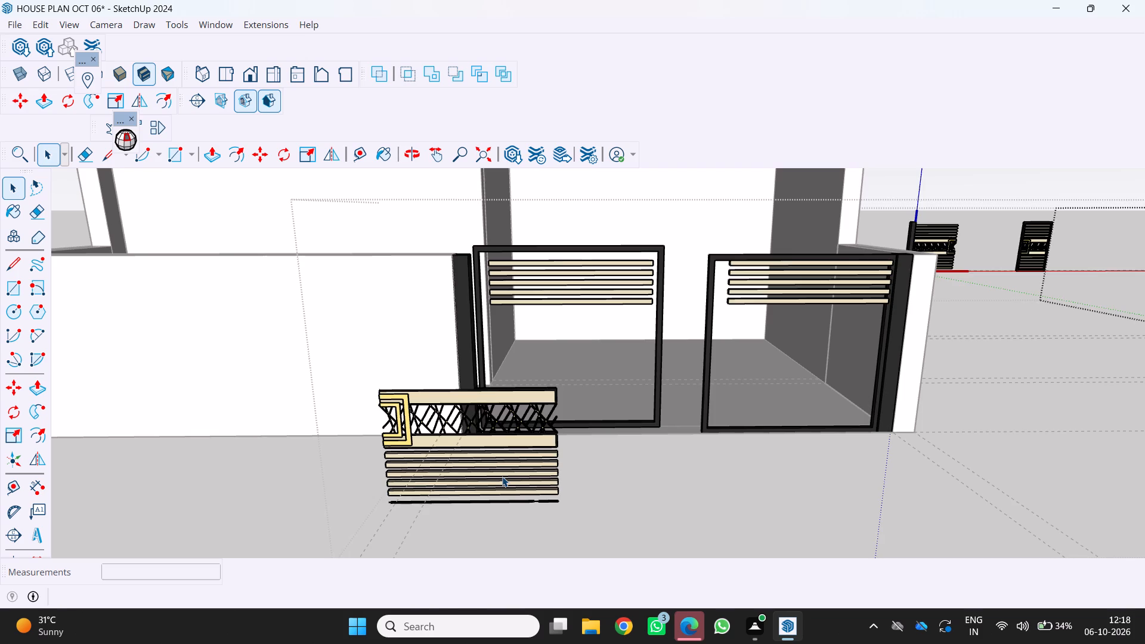
pyautogui.click(502, 476)
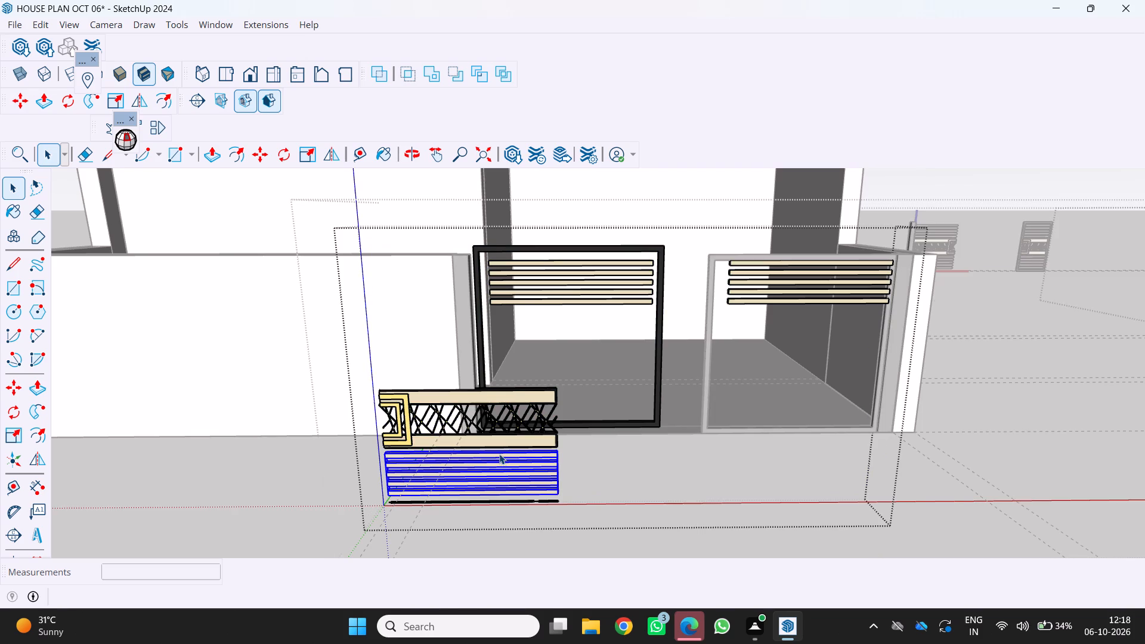
pyautogui.press('m')
pyautogui.press('End')
pyautogui.press('End')
pyautogui.press('End')
pyautogui.press('End')
pyautogui.press('End')
pyautogui.press('End')
pyautogui.press('End')
pyautogui.press('End')
pyautogui.press('End')
pyautogui.press('End')
pyautogui.press('End')
pyautogui.press('End')
pyautogui.press('End')
pyautogui.press('End')
pyautogui.press('End')
pyautogui.press('End')
pyautogui.press('End')
pyautogui.press('End')
pyautogui.press('End')
pyautogui.press('End')
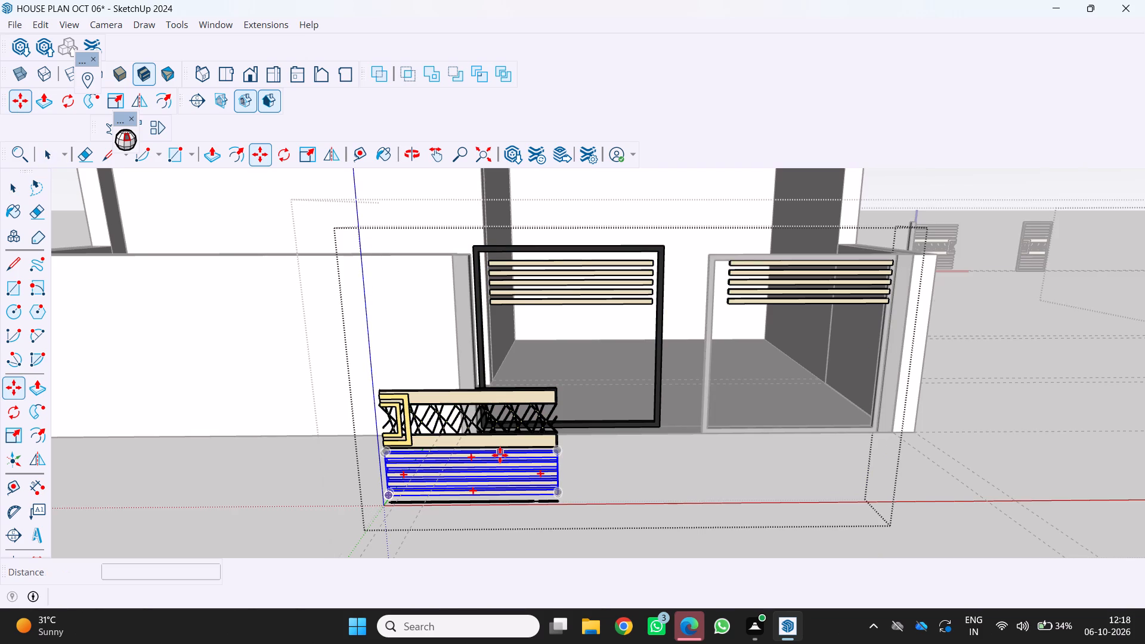
pyautogui.scroll(-2, 480, 489)
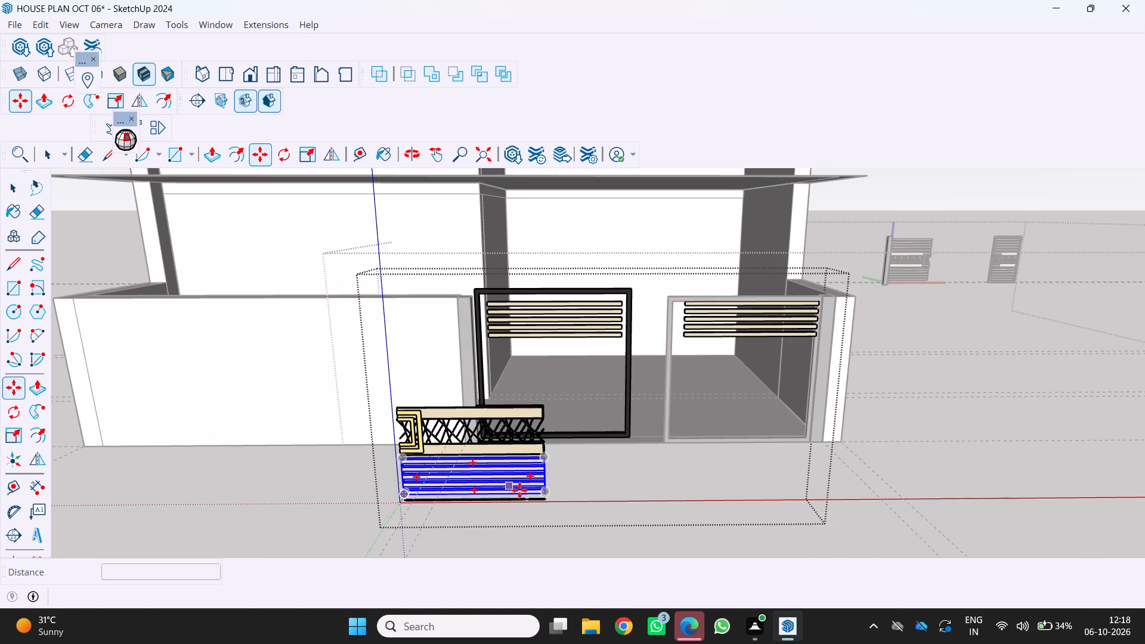
pyautogui.moveTo(544, 492); pyautogui.dragTo(552, 490)
pyautogui.scroll(6, 613, 414)
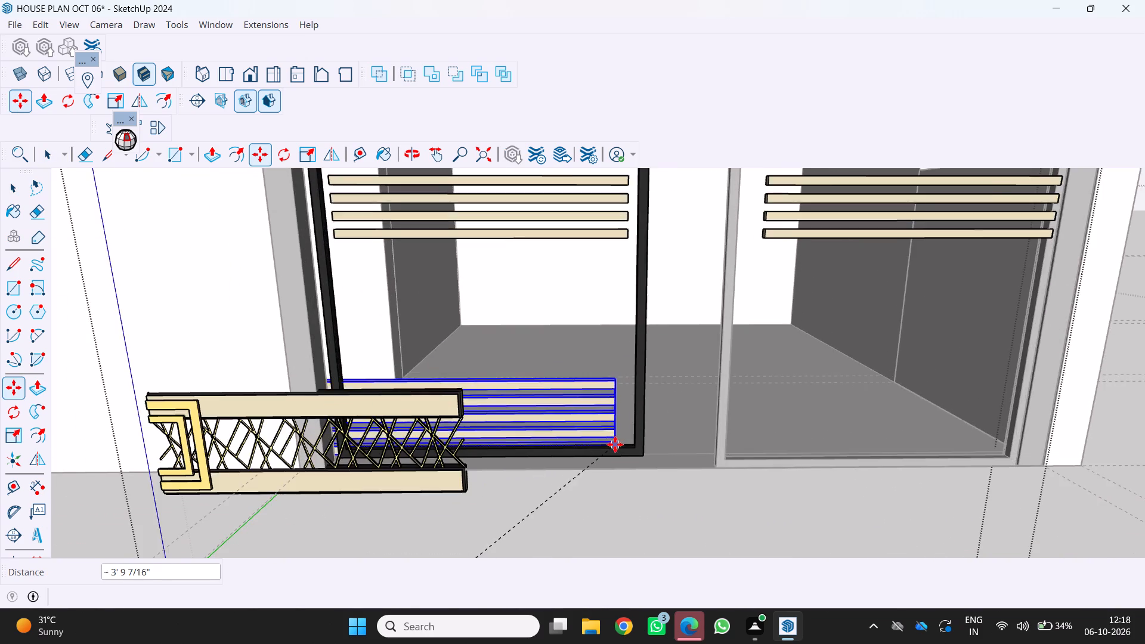
pyautogui.scroll(16, 615, 444)
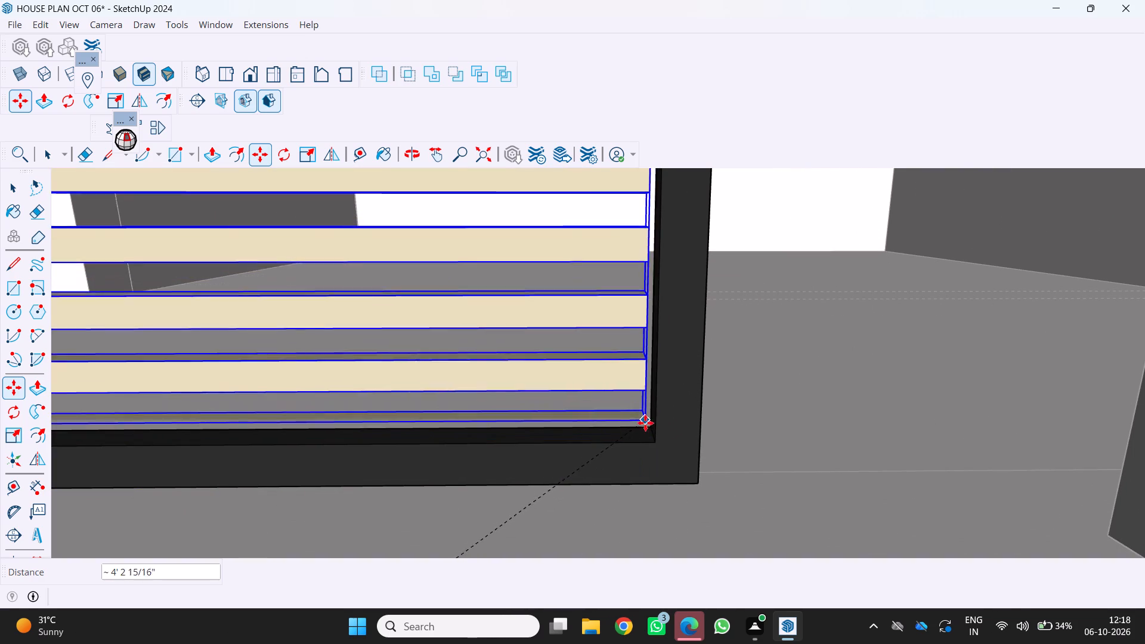
pyautogui.scroll(8, 654, 429)
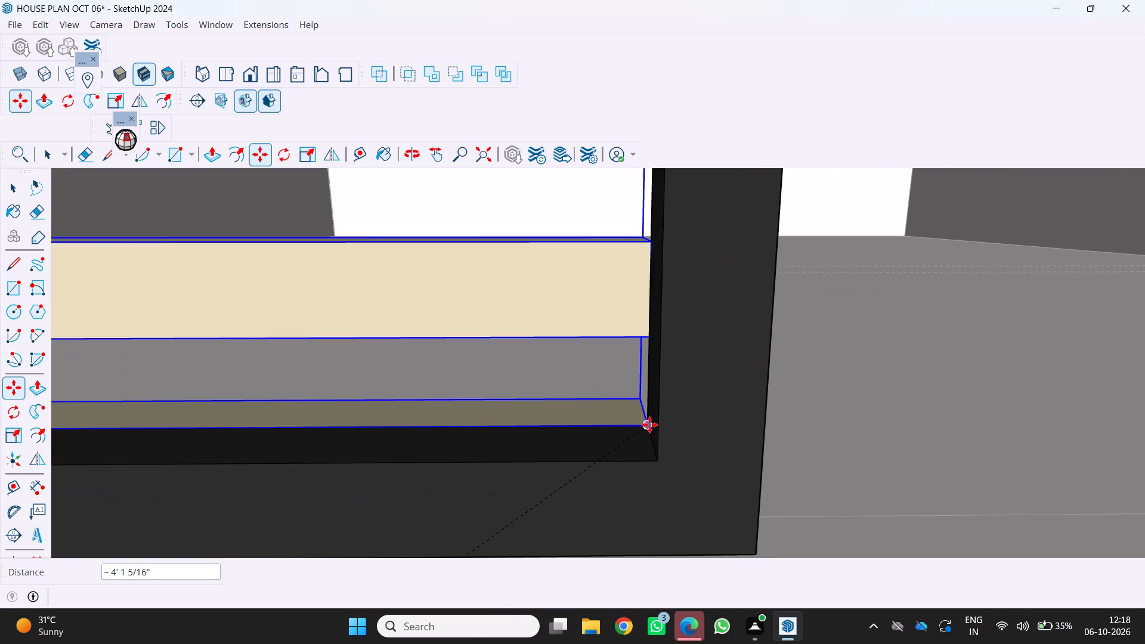
pyautogui.click(649, 436)
pyautogui.scroll(-12, 649, 436)
pyautogui.scroll(-7, 596, 501)
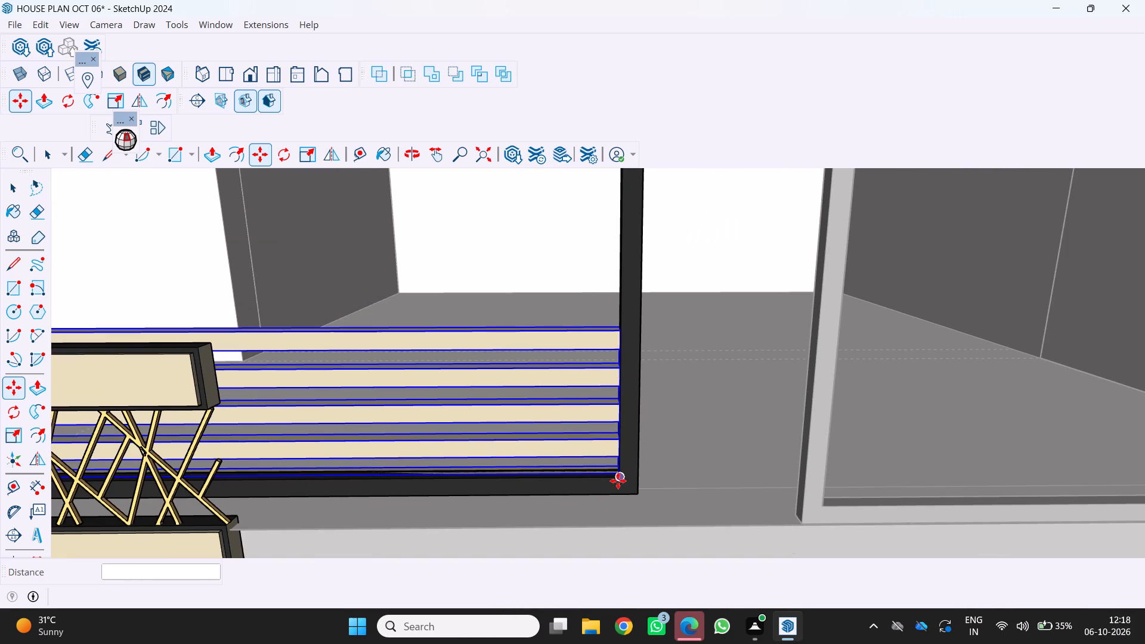
# Copy the lower slat group from the first leaf across to the bottom inner corner of the second leaf's frame.
pyautogui.click(618, 470)
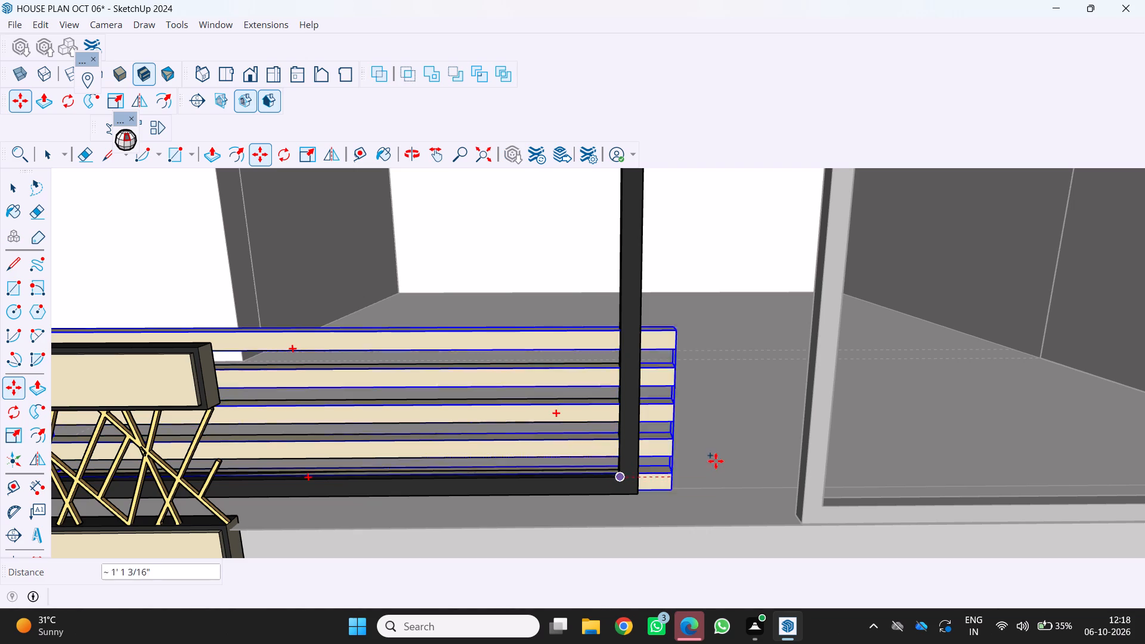
pyautogui.scroll(-14, 716, 461)
pyautogui.scroll(6, 803, 429)
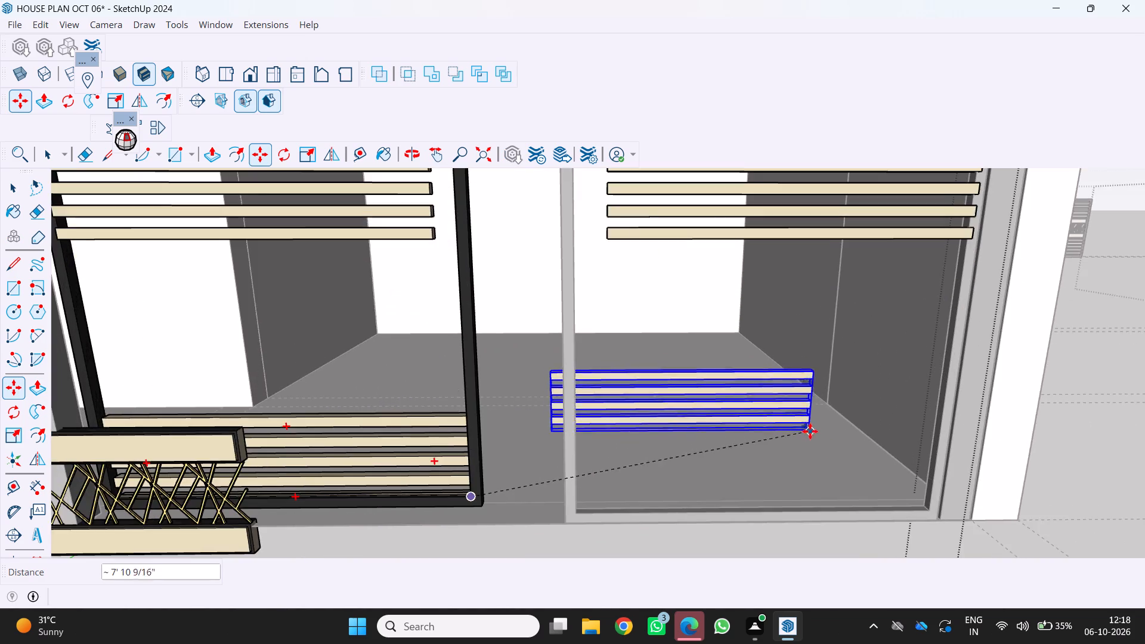
pyautogui.scroll(4, 810, 431)
pyautogui.scroll(2, 887, 490)
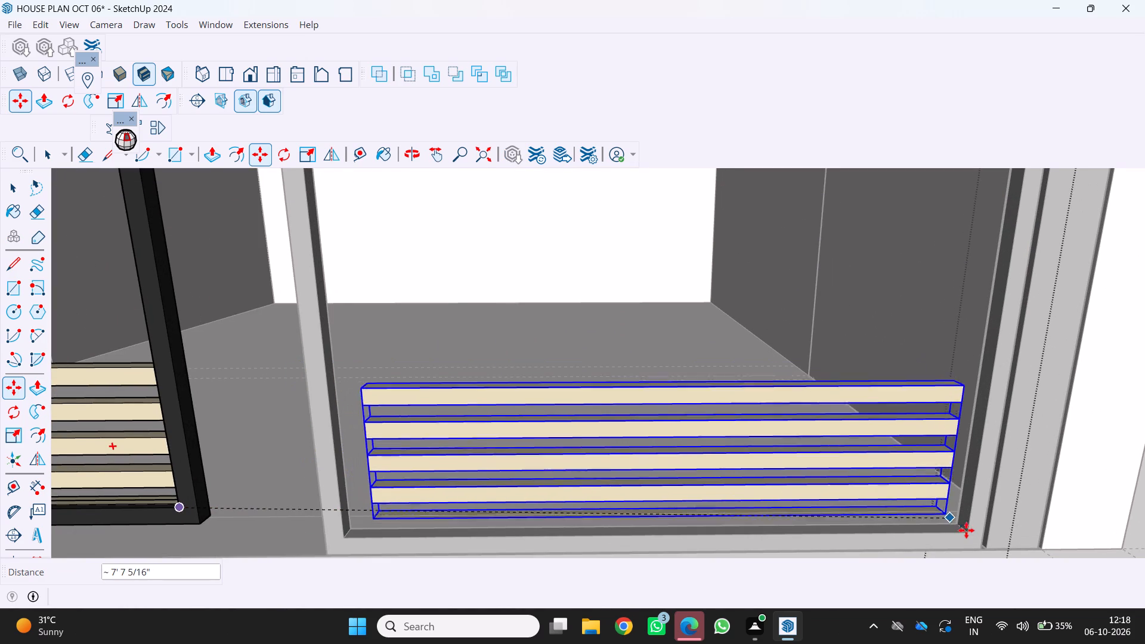
pyautogui.click(969, 530)
pyautogui.scroll(-10, 808, 513)
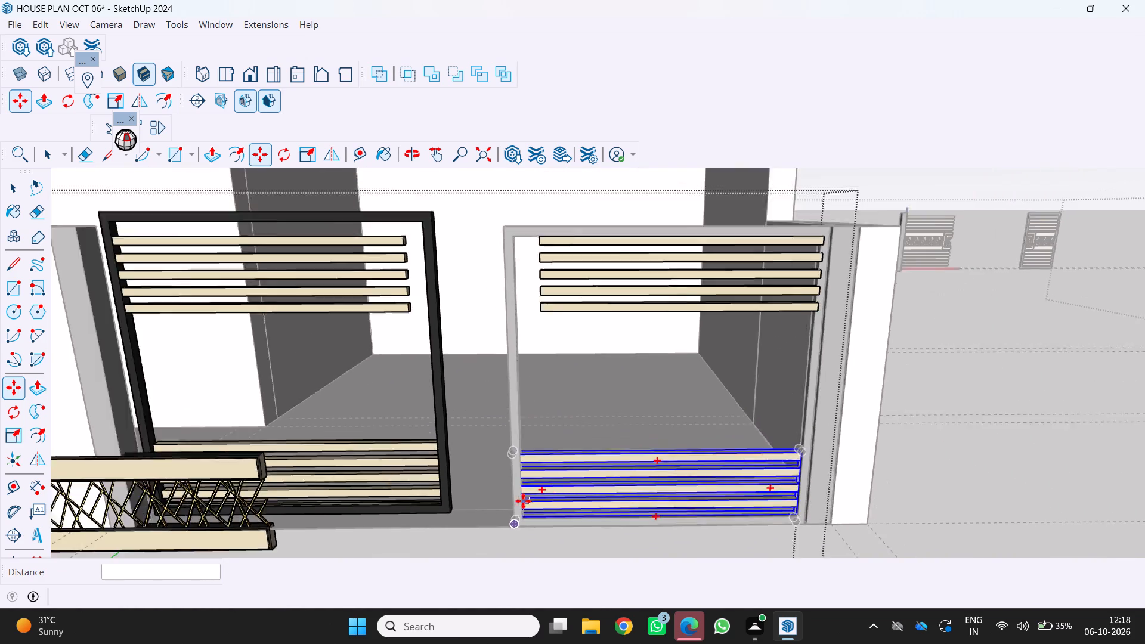
pyautogui.scroll(-5, 510, 501)
pyautogui.scroll(2, 366, 521)
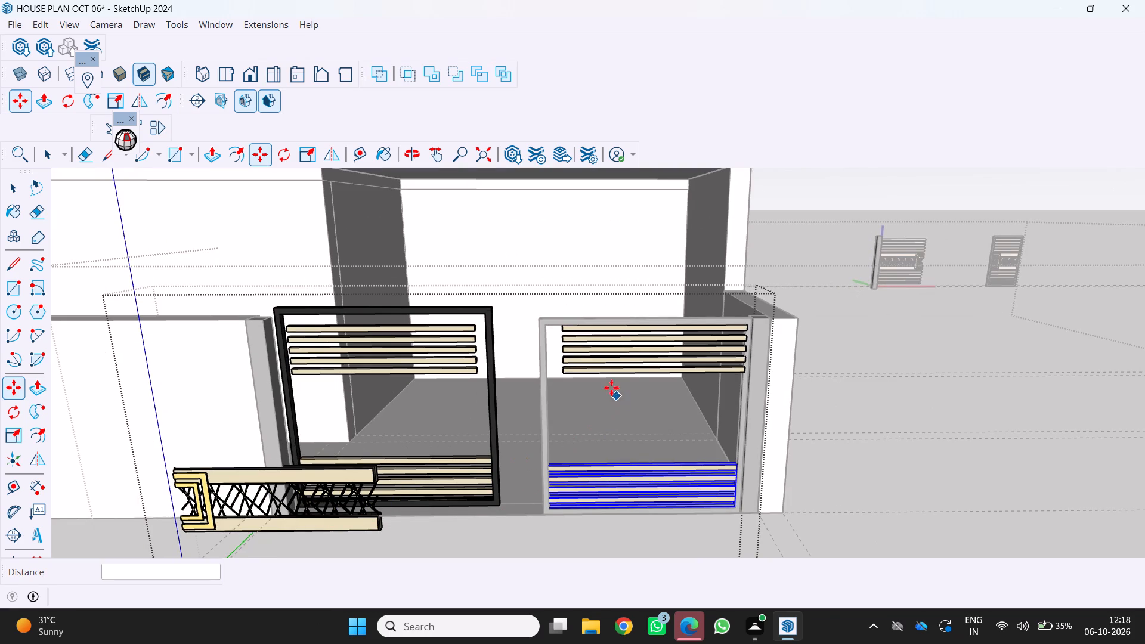
# Delete the upper slat group inside the second leaf's frame.
pyautogui.press('Escape')
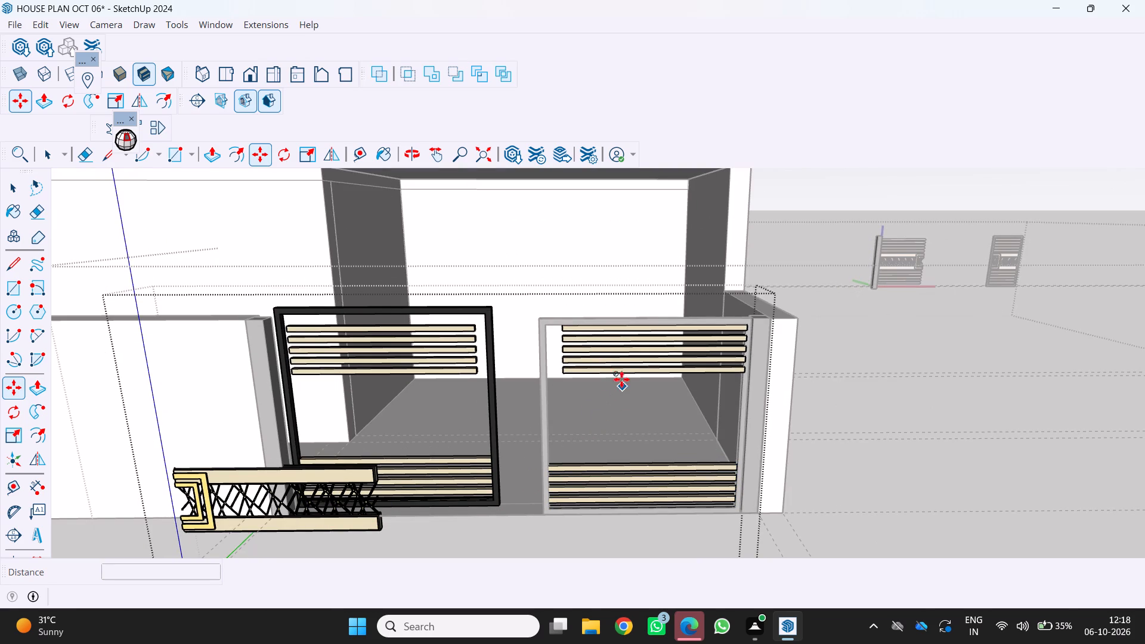
pyautogui.click(620, 372)
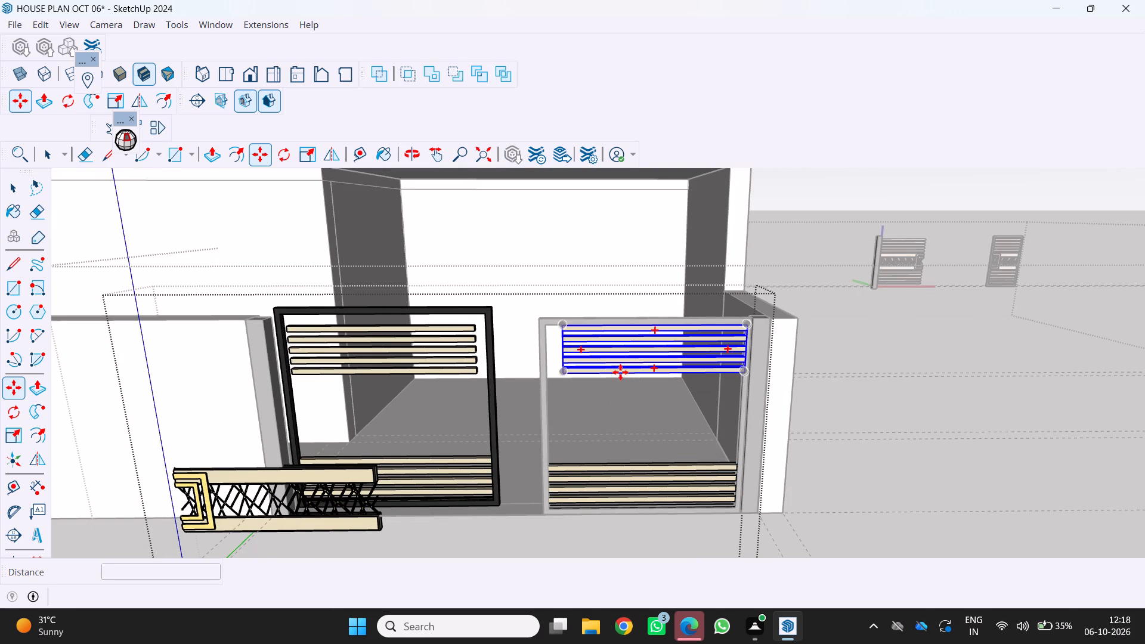
pyautogui.press('Delete')
pyautogui.press('Delete')
pyautogui.click(620, 371)
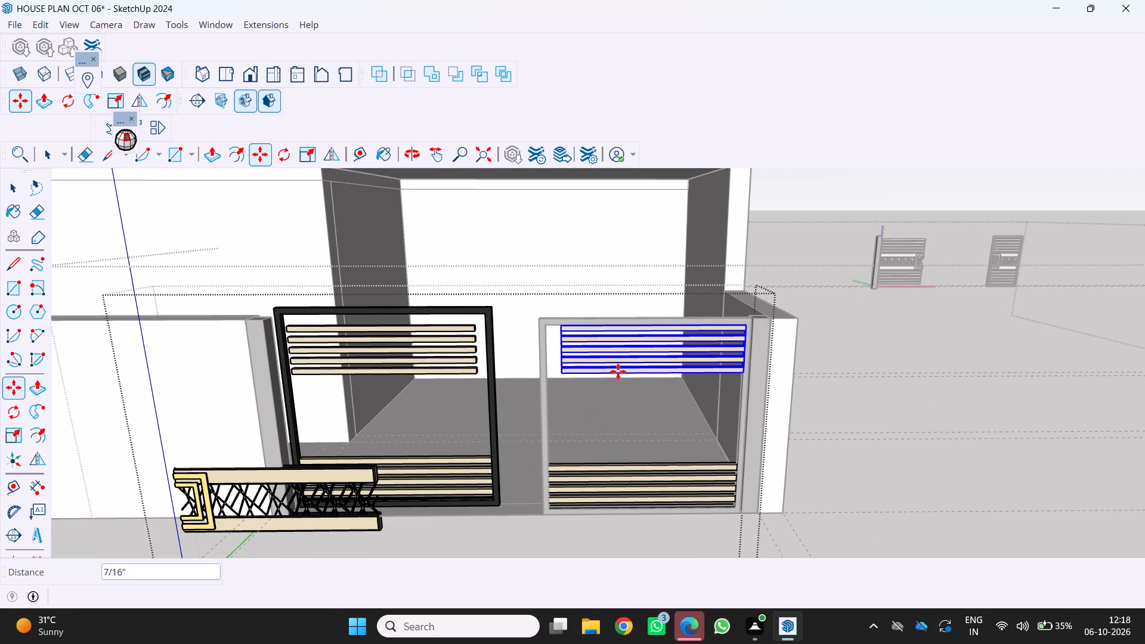
pyautogui.press('Delete')
pyautogui.press('Delete')
pyautogui.click(618, 371)
pyautogui.press('Delete')
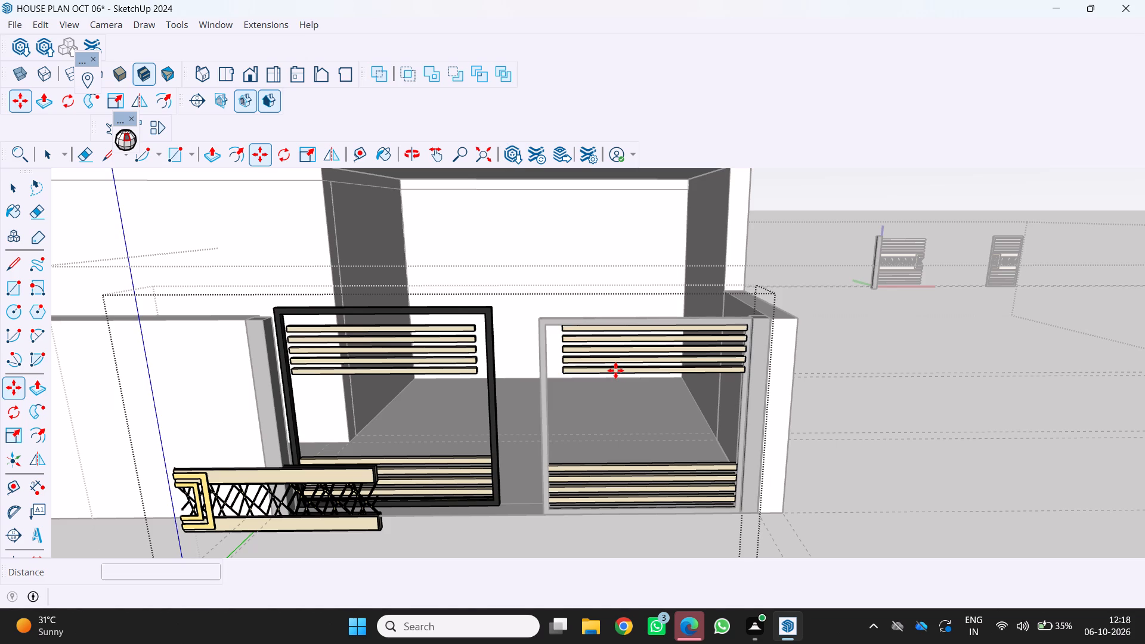
pyautogui.press('Delete')
pyautogui.press('Delete')
pyautogui.press('space')
pyautogui.press('End')
pyautogui.press('End')
pyautogui.press('End')
pyautogui.press('End')
pyautogui.press('End')
pyautogui.press('End')
pyautogui.press('End')
pyautogui.press('End')
pyautogui.press('End')
pyautogui.press('End')
pyautogui.press('End')
pyautogui.press('End')
pyautogui.press('End')
pyautogui.press('End')
pyautogui.press('End')
pyautogui.press('End')
pyautogui.press('End')
pyautogui.press('End')
pyautogui.press('End')
pyautogui.press('End')
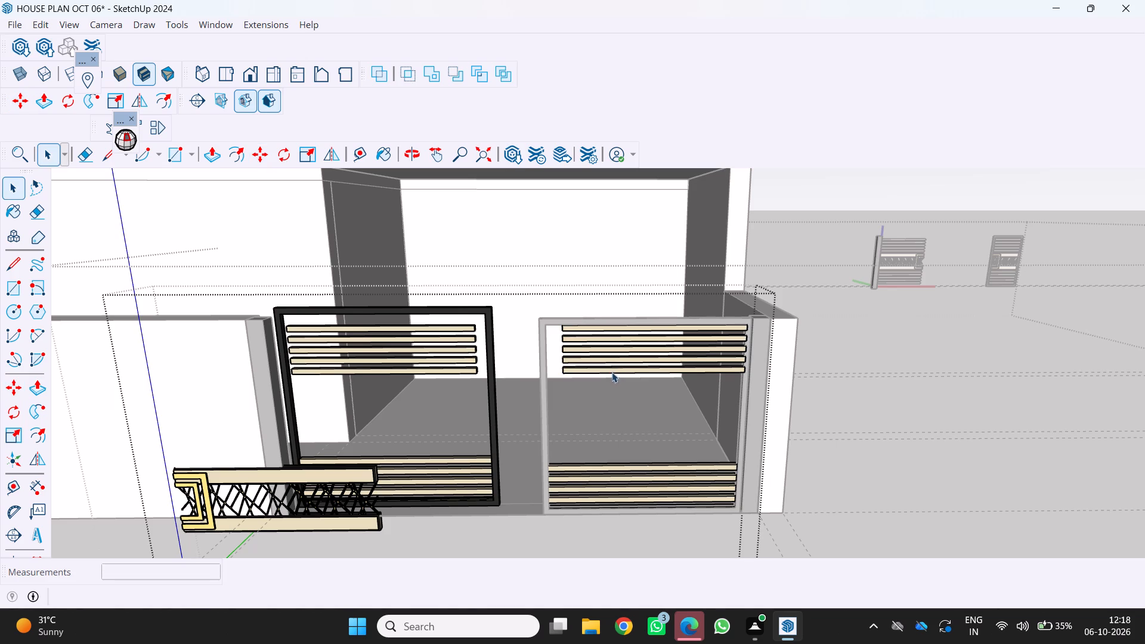
pyautogui.click(612, 367)
pyautogui.press('Delete')
# Copy the second leaf's lower slat group straight up by about 1' 4 1/4" inside its frame.
pyautogui.scroll(2, 528, 499)
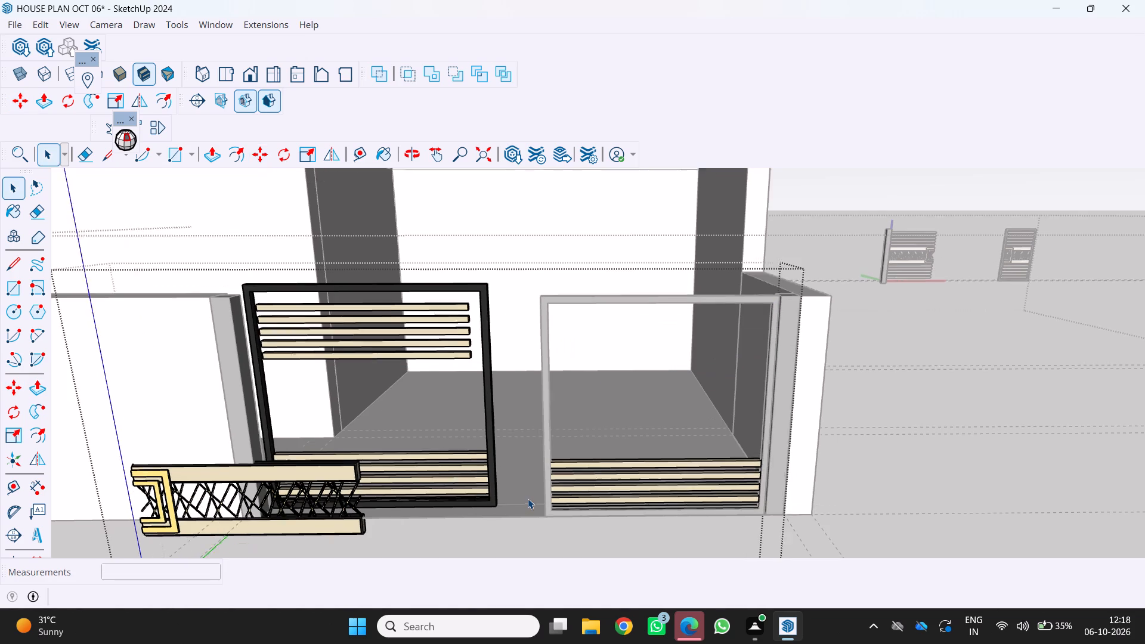
pyautogui.click(572, 487)
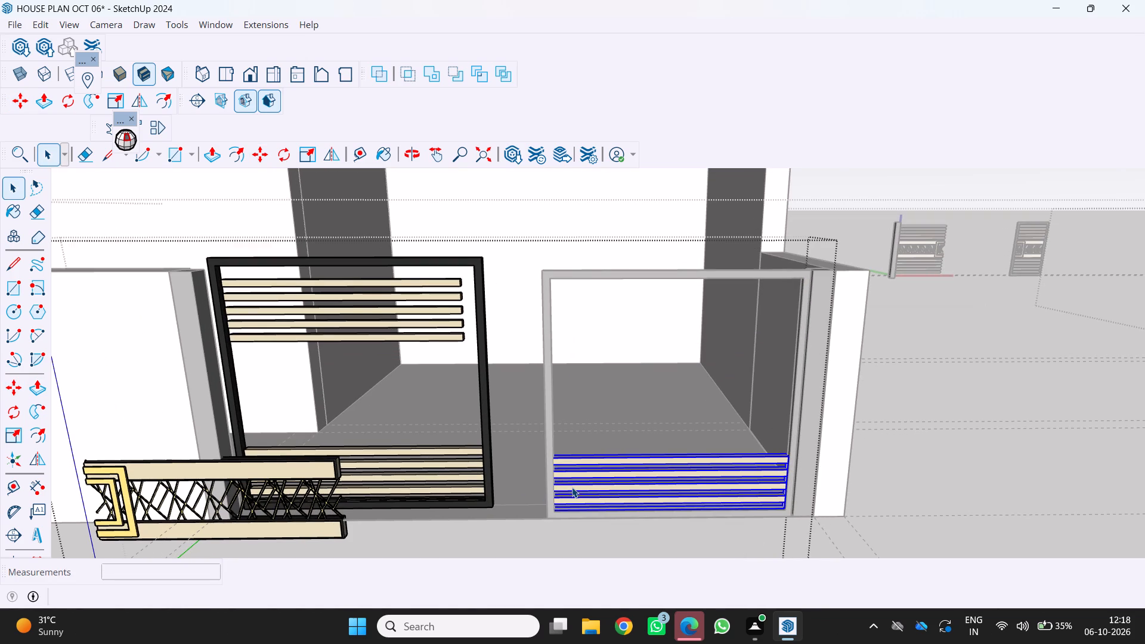
pyautogui.press('m')
pyautogui.press('End')
pyautogui.press('End')
pyautogui.press('End')
pyautogui.press('End')
pyautogui.press('End')
pyautogui.press('End')
pyautogui.press('End')
pyautogui.press('End')
pyautogui.press('End')
pyautogui.press('End')
pyautogui.press('End')
pyautogui.press('End')
pyautogui.press('End')
pyautogui.press('End')
pyautogui.press('End')
pyautogui.press('End')
pyautogui.press('End')
pyautogui.press('End')
pyautogui.press('End')
pyautogui.press('End')
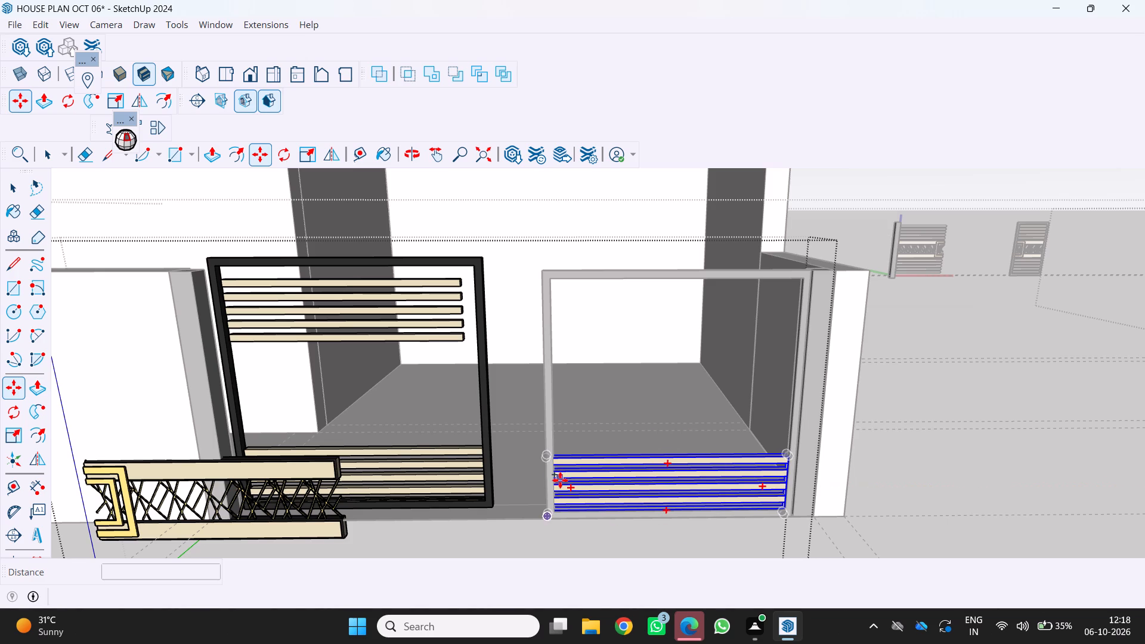
pyautogui.click(557, 462)
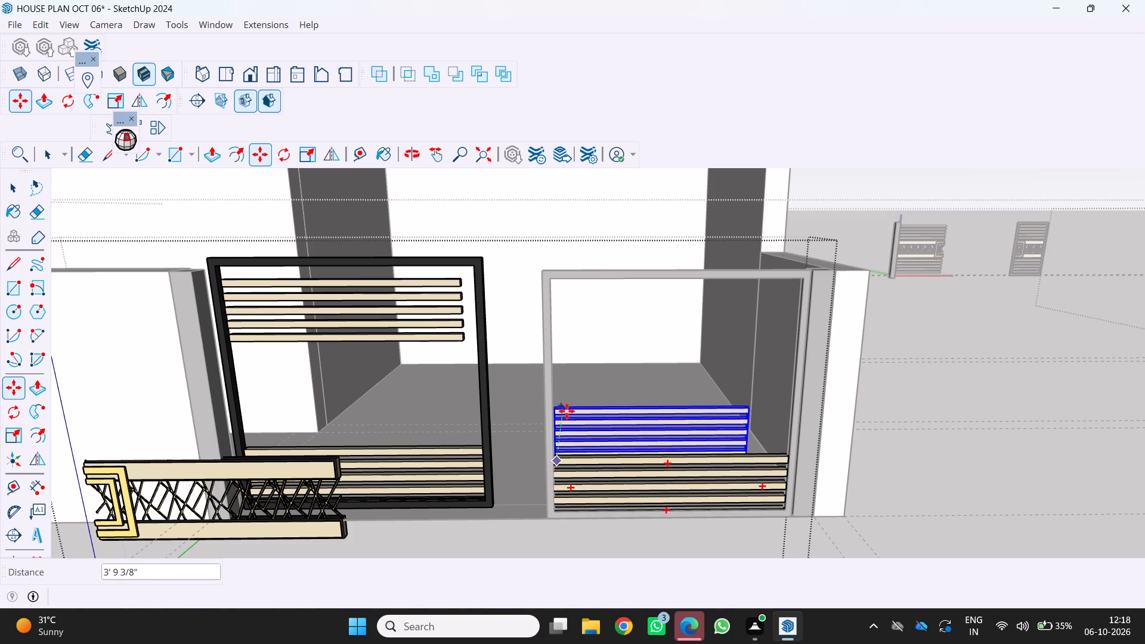
pyautogui.scroll(6, 567, 410)
pyautogui.scroll(-7, 518, 457)
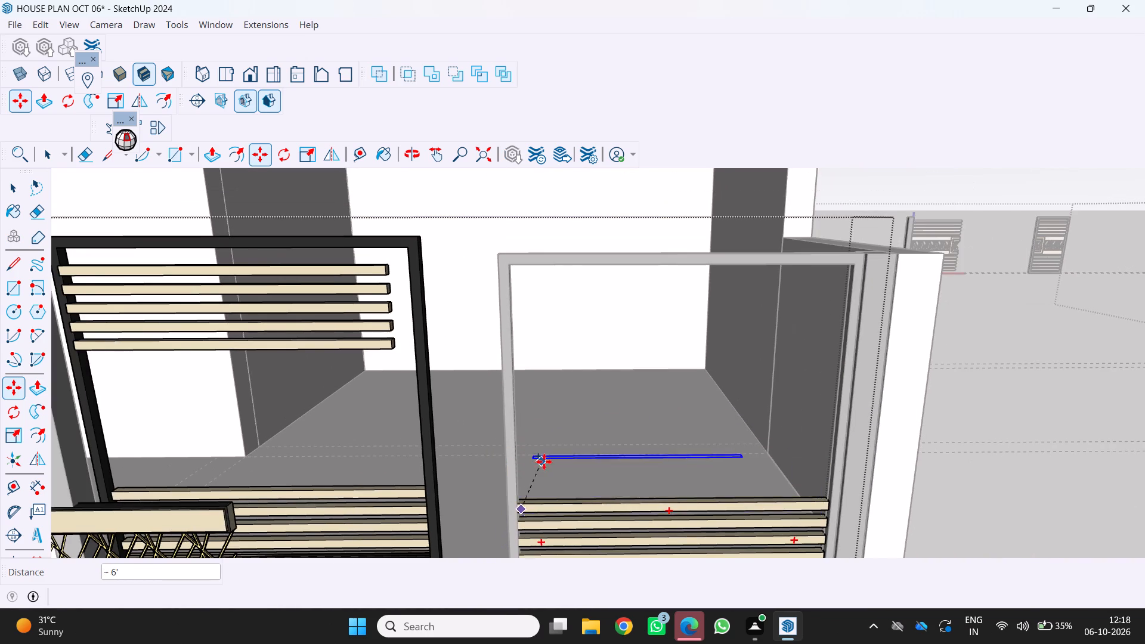
pyautogui.scroll(3, 548, 461)
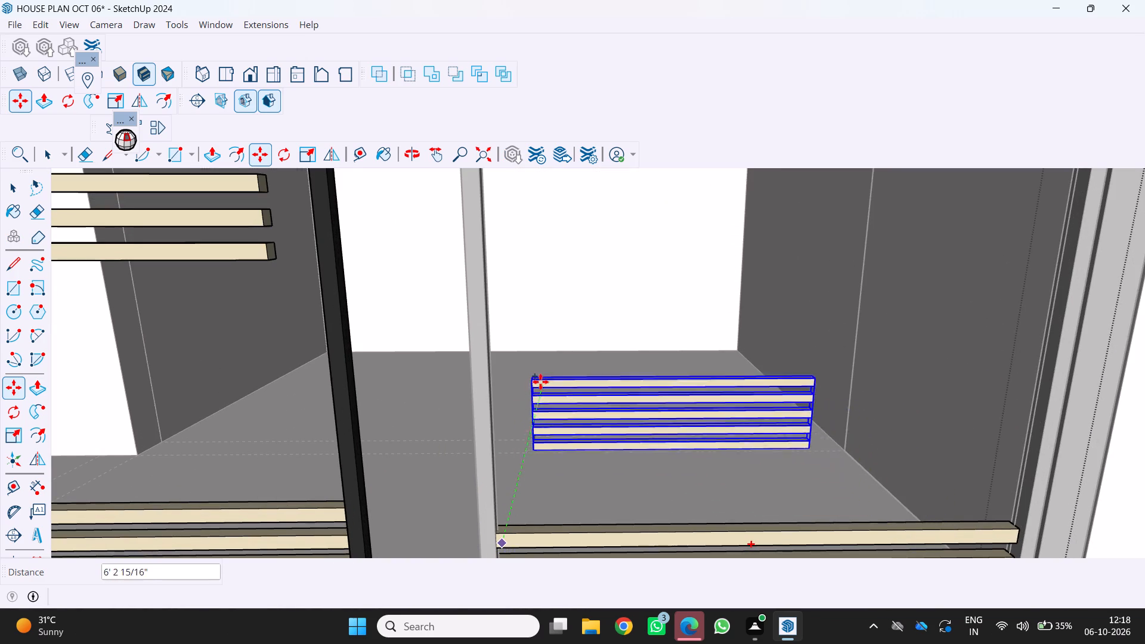
pyautogui.scroll(-6, 540, 382)
pyautogui.scroll(5, 561, 345)
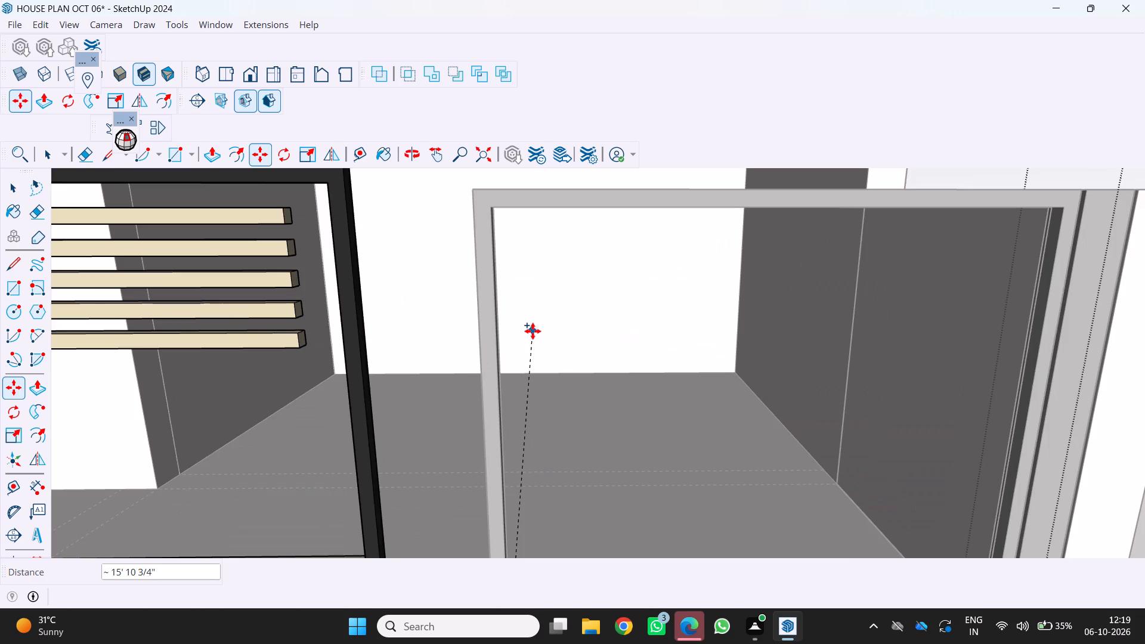
pyautogui.scroll(-4, 540, 332)
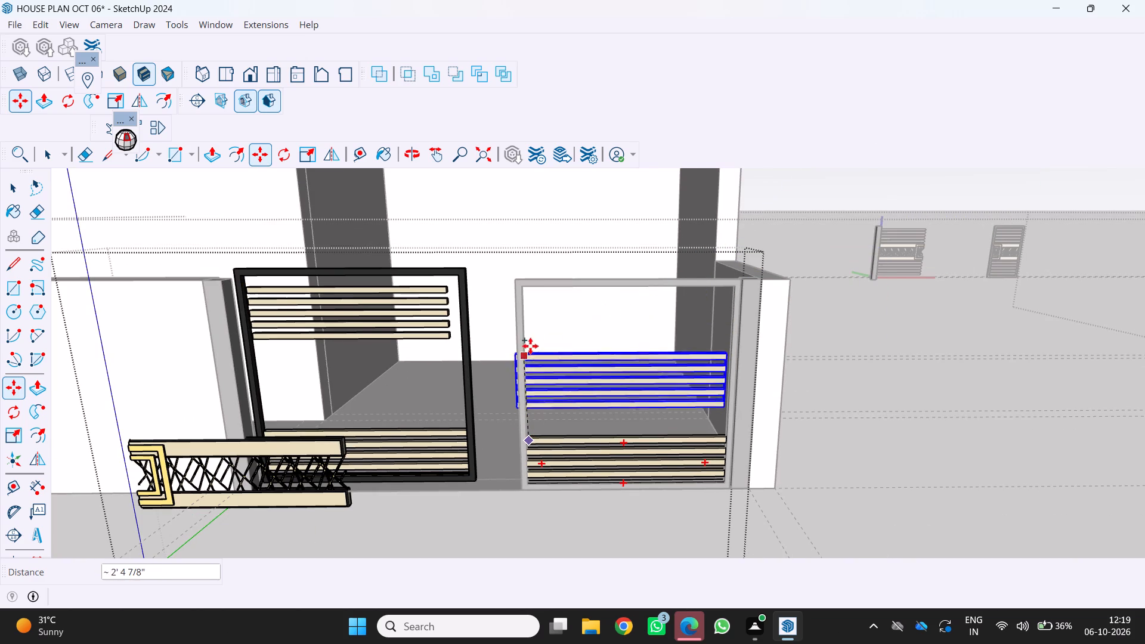
pyautogui.scroll(5, 539, 332)
pyautogui.scroll(-6, 531, 383)
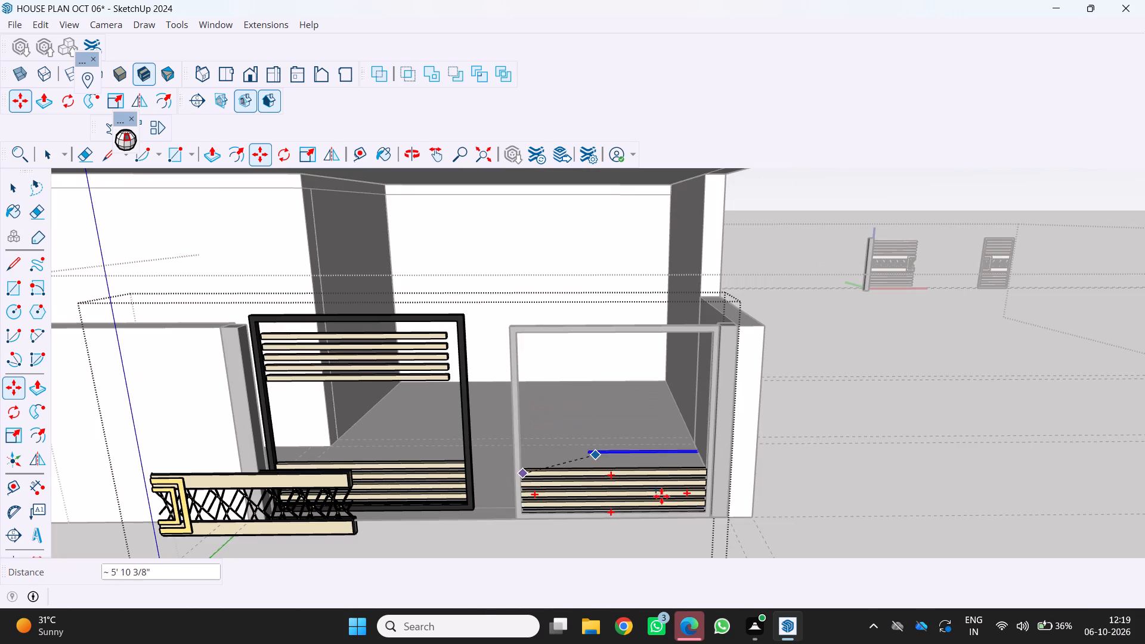
pyautogui.scroll(3, 555, 451)
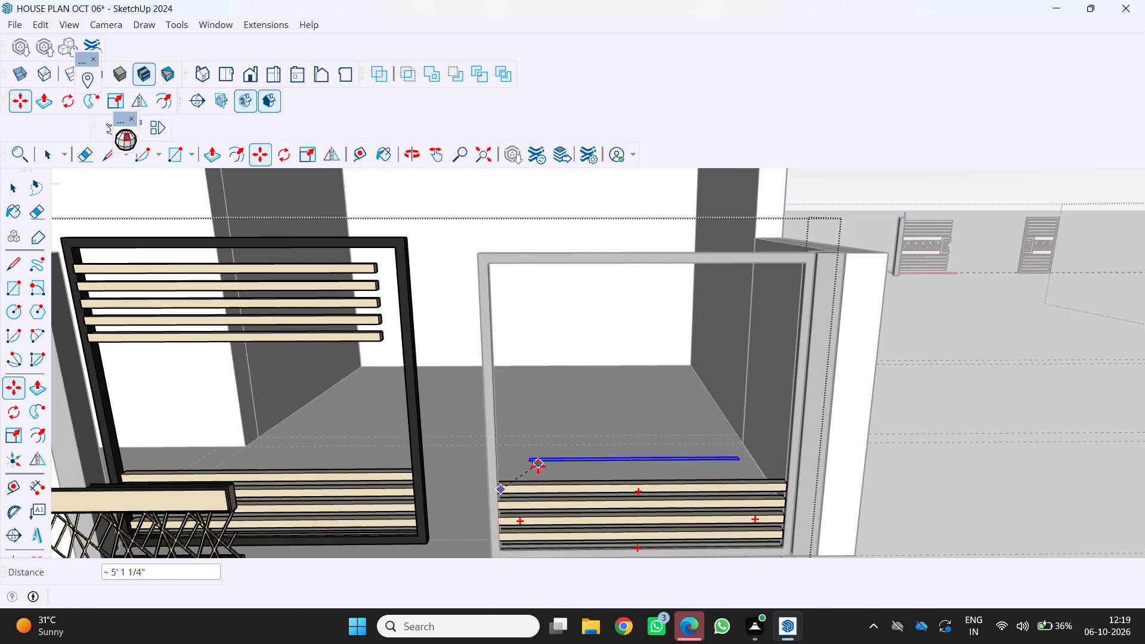
pyautogui.scroll(2, 507, 482)
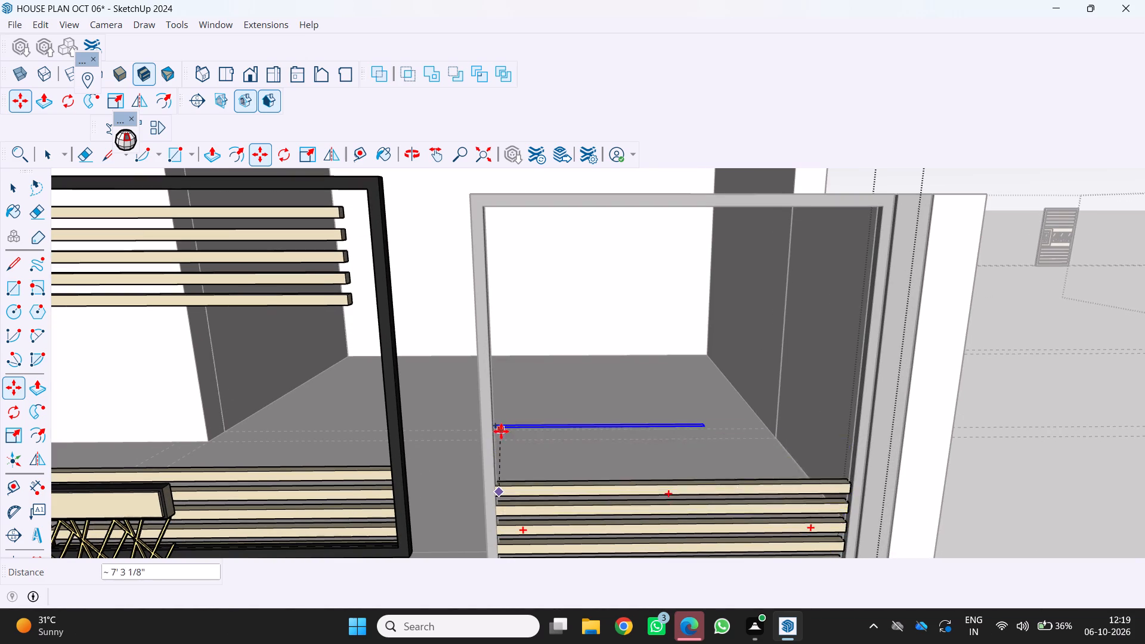
pyautogui.click(499, 409)
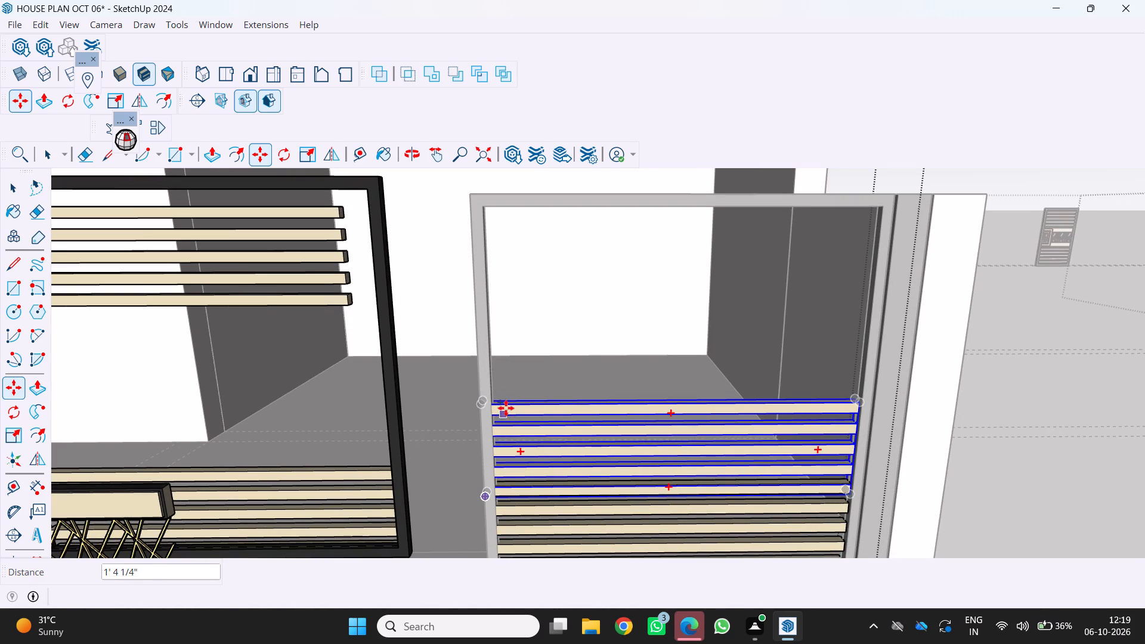
# Copy the second leaf's slat group upward three times, by about 1' 2 3/8", 10 7/16" and 10 13/16", to fill the frame to its top.
pyautogui.click(506, 406)
pyautogui.scroll(-3, 509, 410)
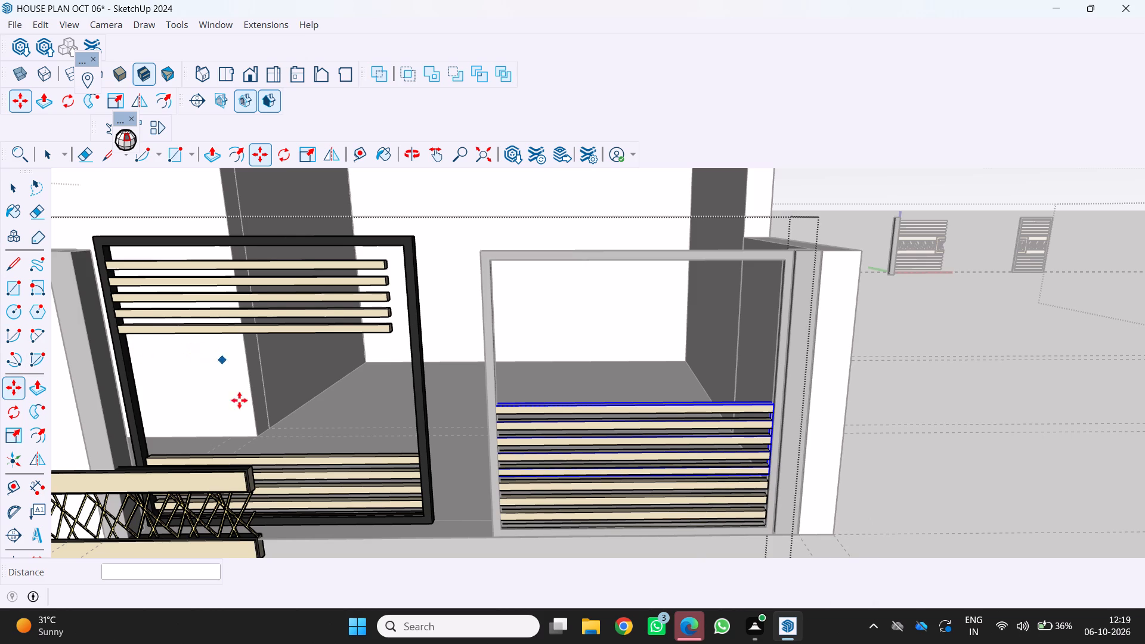
pyautogui.click(494, 399)
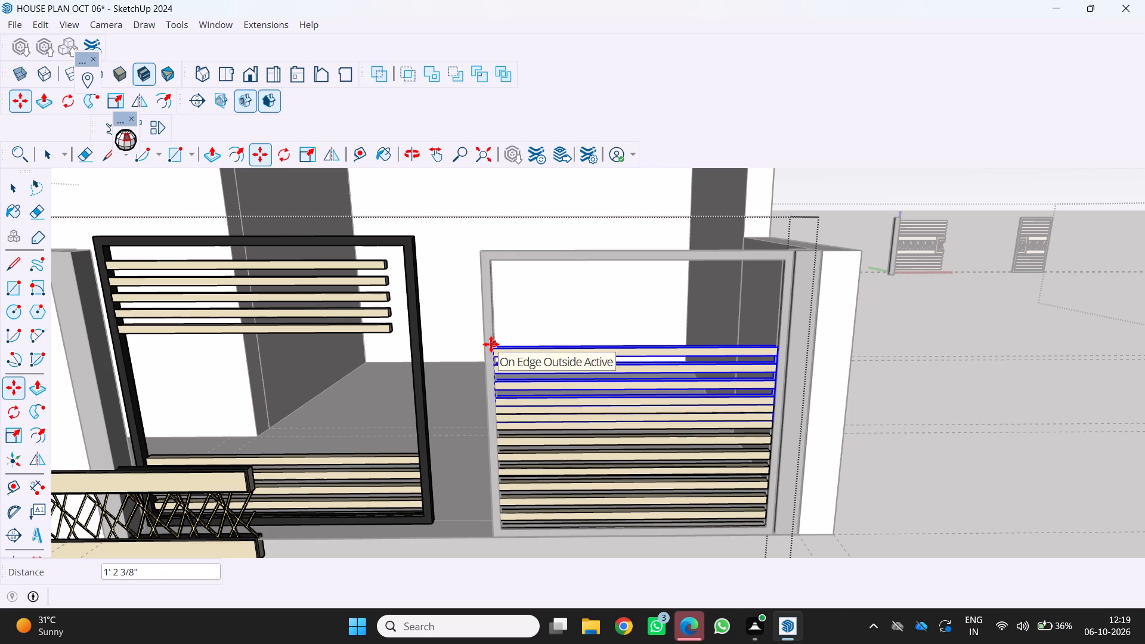
pyautogui.click(491, 344)
pyautogui.click(495, 349)
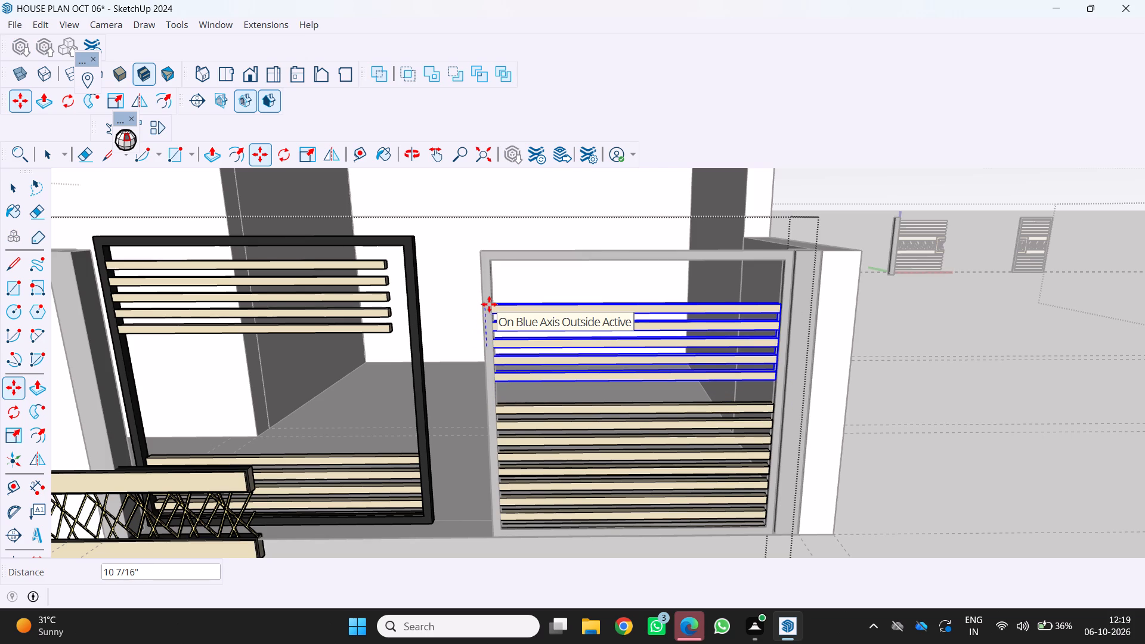
pyautogui.click(489, 304)
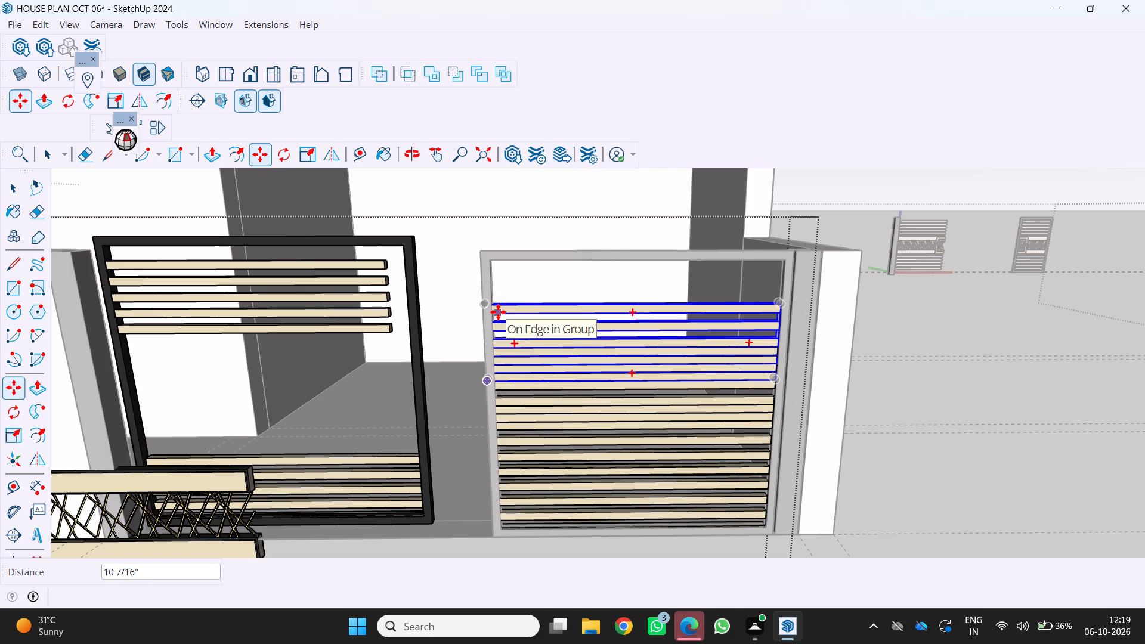
pyautogui.click(498, 312)
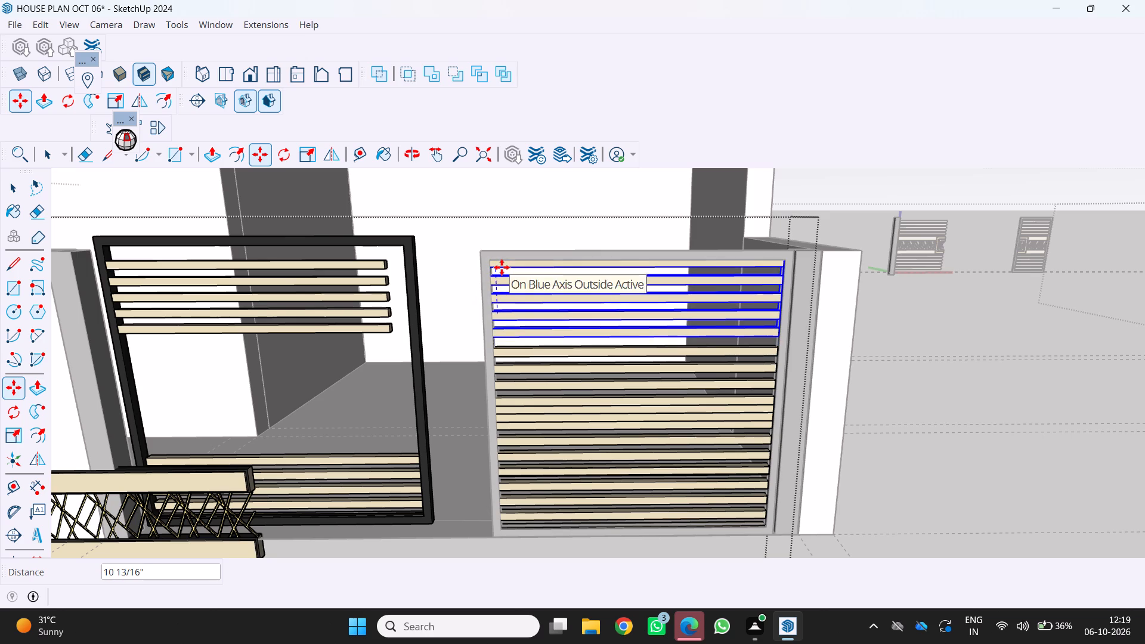
pyautogui.click(502, 267)
# Delete the upper slat group inside the first leaf's frame.
pyautogui.scroll(-4, 489, 354)
pyautogui.press('space')
pyautogui.press('End')
pyautogui.press('End')
pyautogui.press('End')
pyautogui.press('End')
pyautogui.press('End')
pyautogui.press('End')
pyautogui.press('End')
pyautogui.press('End')
pyautogui.press('End')
pyautogui.press('End')
pyautogui.press('End')
pyautogui.press('End')
pyautogui.press('End')
pyautogui.press('End')
pyautogui.press('End')
pyautogui.press('End')
pyautogui.press('End')
pyautogui.press('End')
pyautogui.press('End')
pyautogui.press('End')
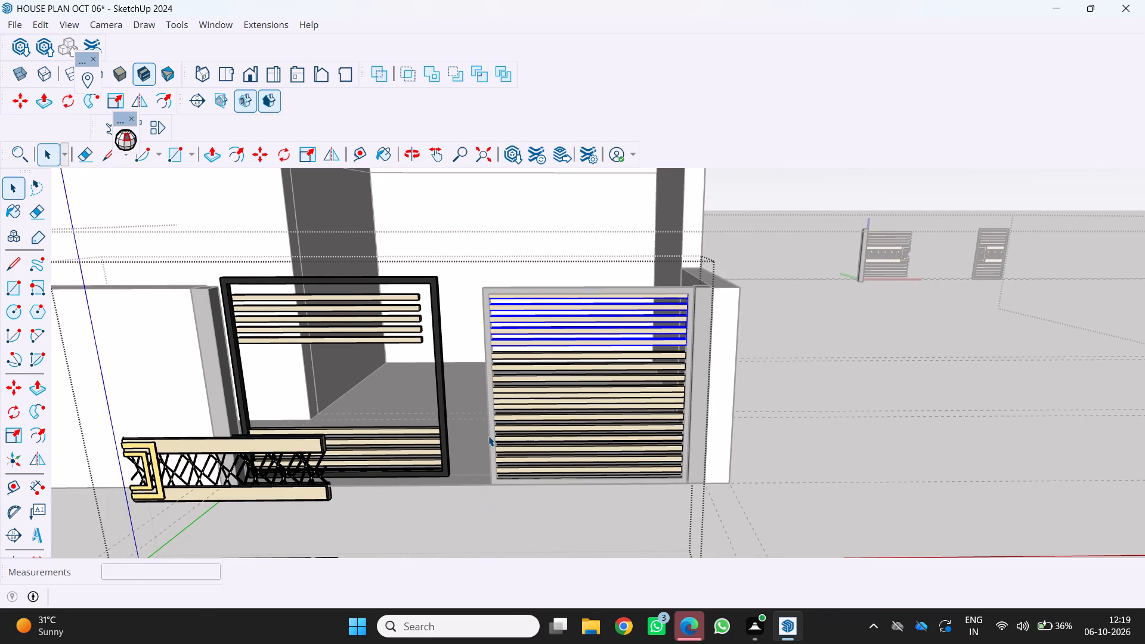
pyautogui.click(344, 329)
pyautogui.press('Delete')
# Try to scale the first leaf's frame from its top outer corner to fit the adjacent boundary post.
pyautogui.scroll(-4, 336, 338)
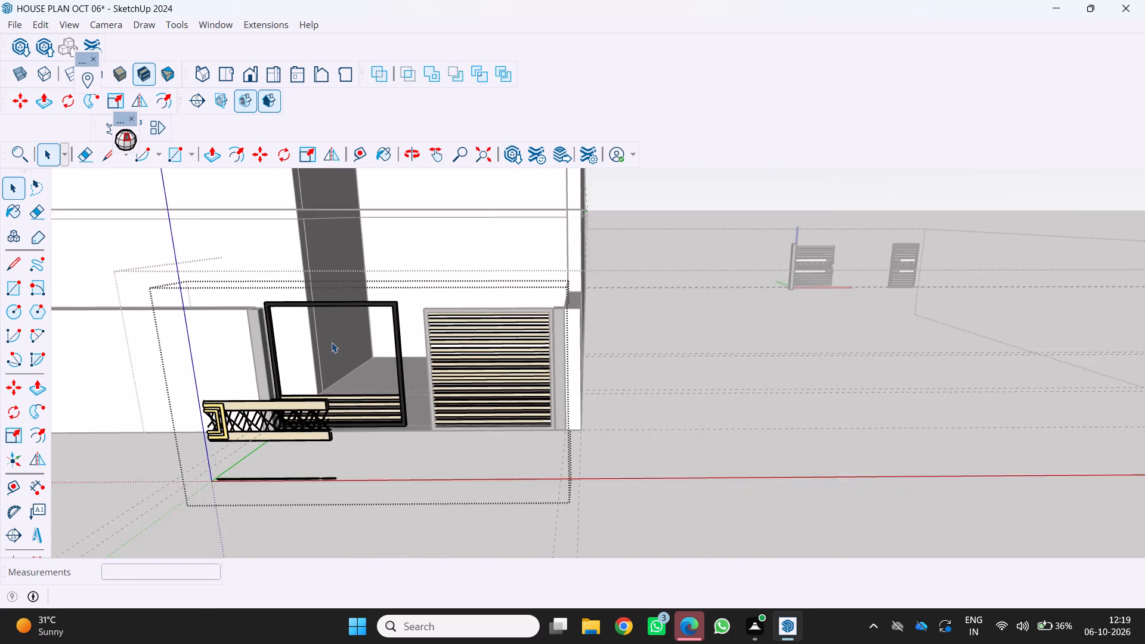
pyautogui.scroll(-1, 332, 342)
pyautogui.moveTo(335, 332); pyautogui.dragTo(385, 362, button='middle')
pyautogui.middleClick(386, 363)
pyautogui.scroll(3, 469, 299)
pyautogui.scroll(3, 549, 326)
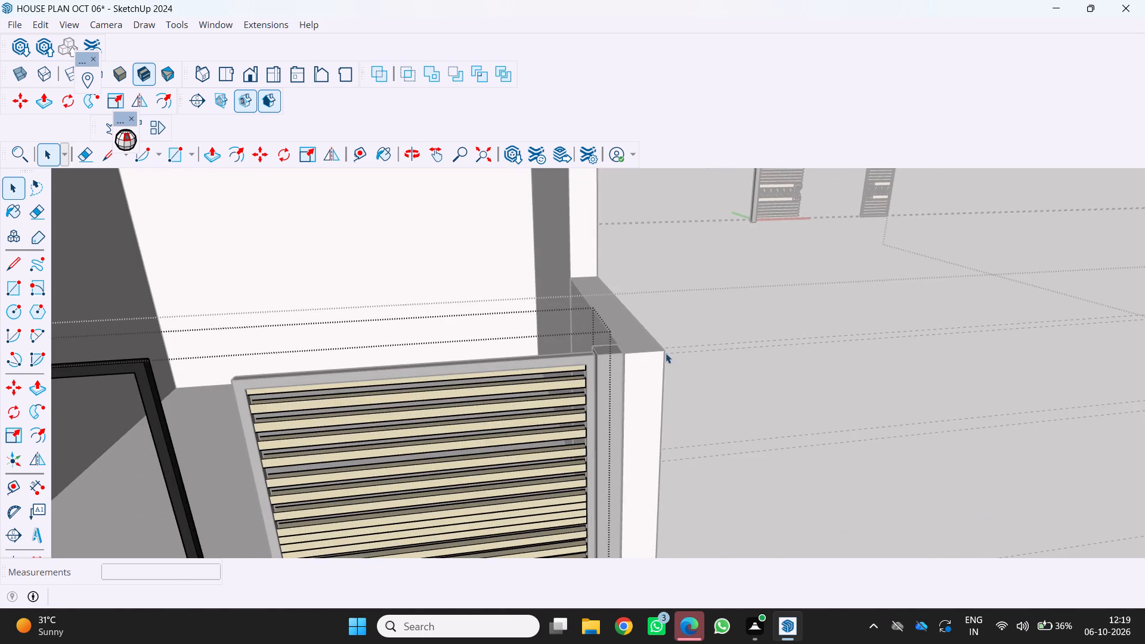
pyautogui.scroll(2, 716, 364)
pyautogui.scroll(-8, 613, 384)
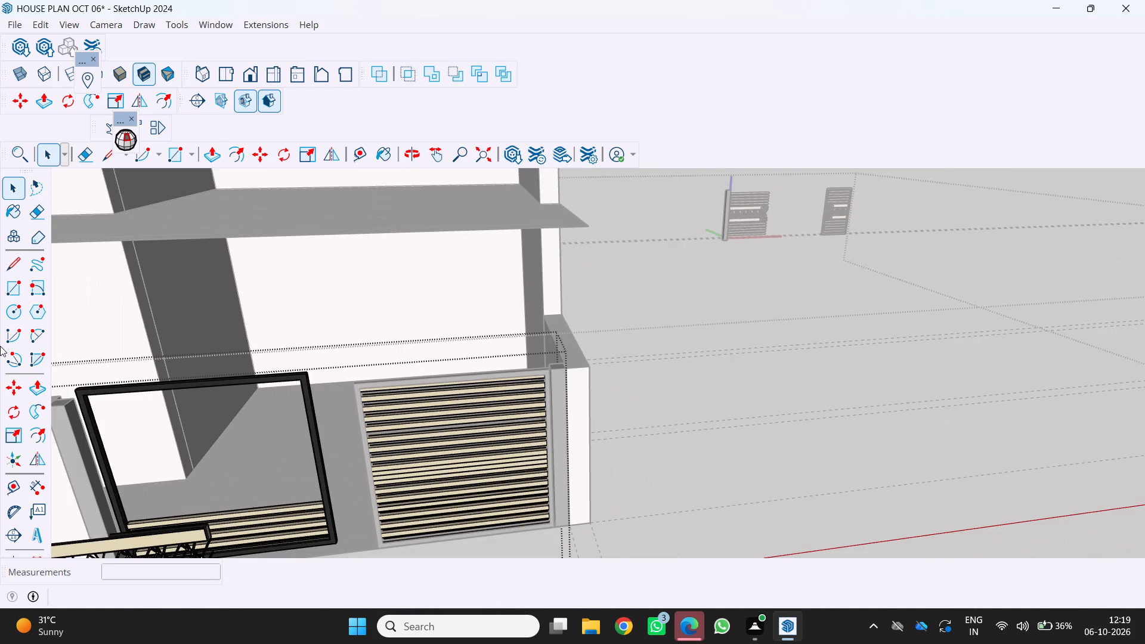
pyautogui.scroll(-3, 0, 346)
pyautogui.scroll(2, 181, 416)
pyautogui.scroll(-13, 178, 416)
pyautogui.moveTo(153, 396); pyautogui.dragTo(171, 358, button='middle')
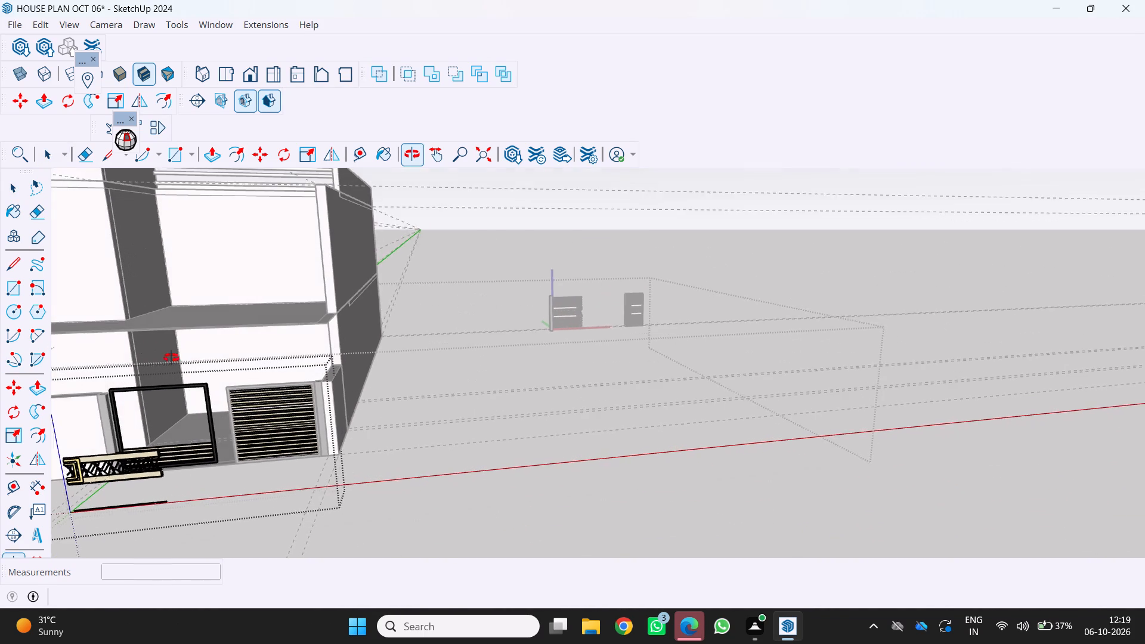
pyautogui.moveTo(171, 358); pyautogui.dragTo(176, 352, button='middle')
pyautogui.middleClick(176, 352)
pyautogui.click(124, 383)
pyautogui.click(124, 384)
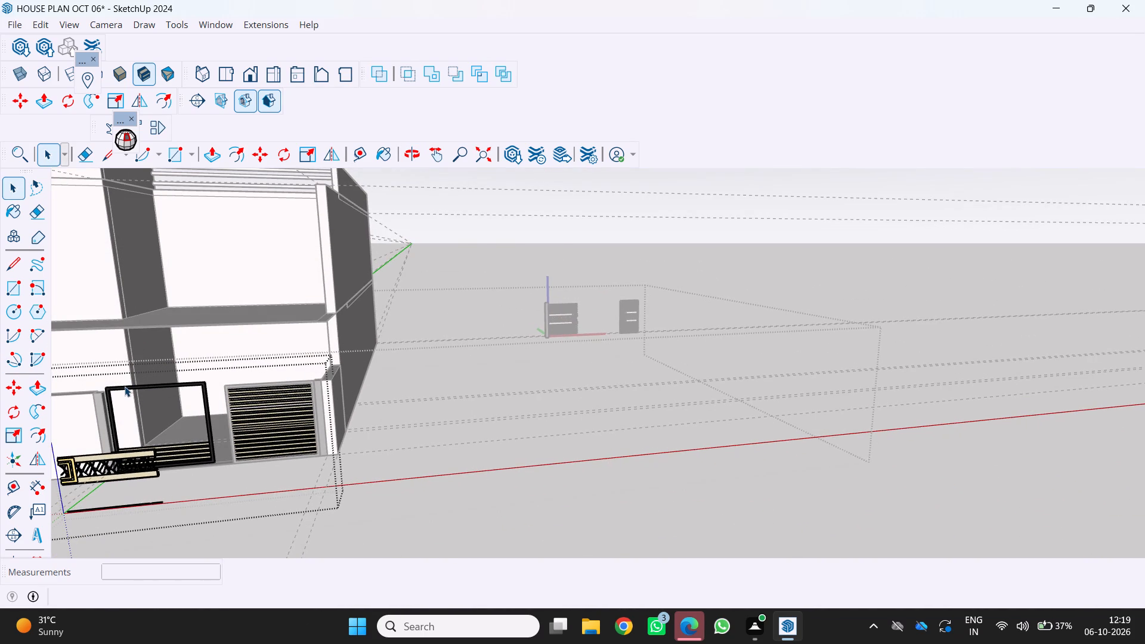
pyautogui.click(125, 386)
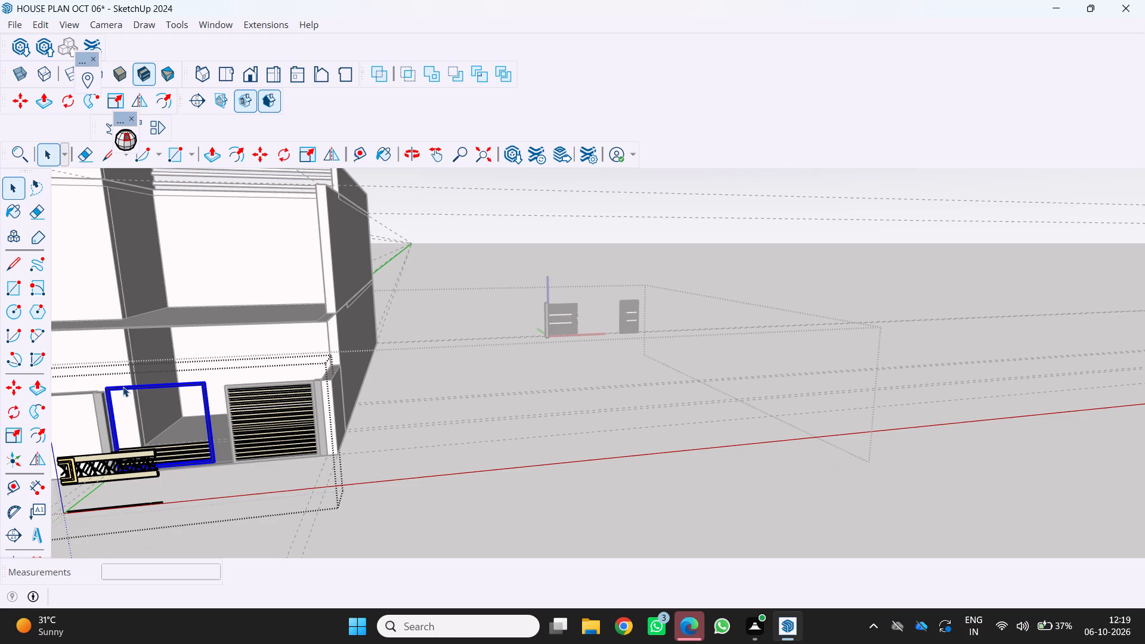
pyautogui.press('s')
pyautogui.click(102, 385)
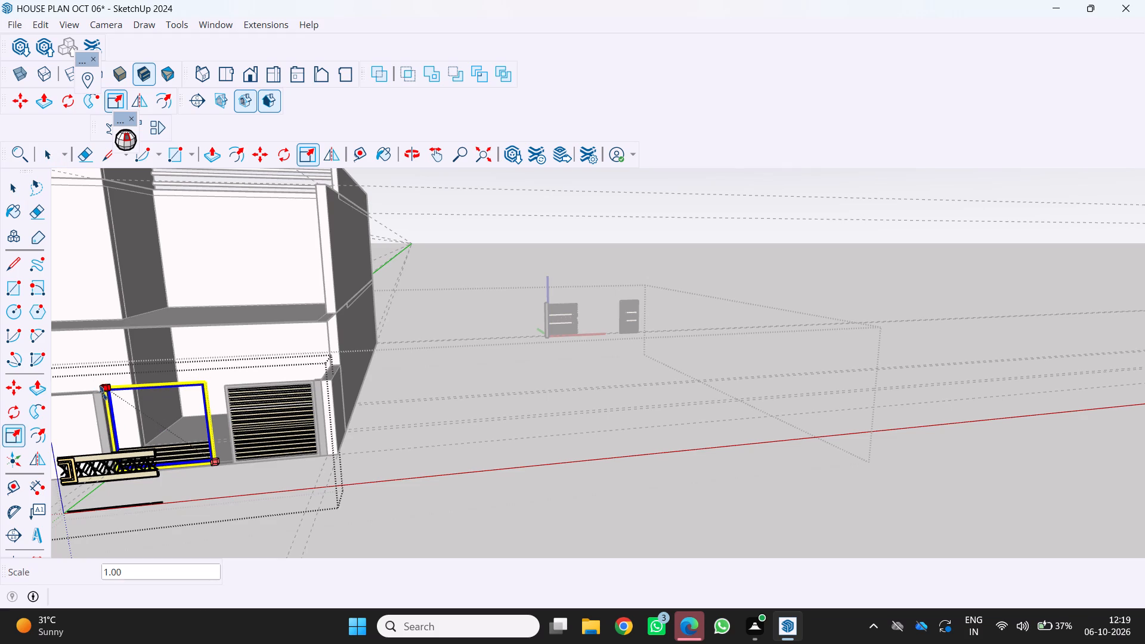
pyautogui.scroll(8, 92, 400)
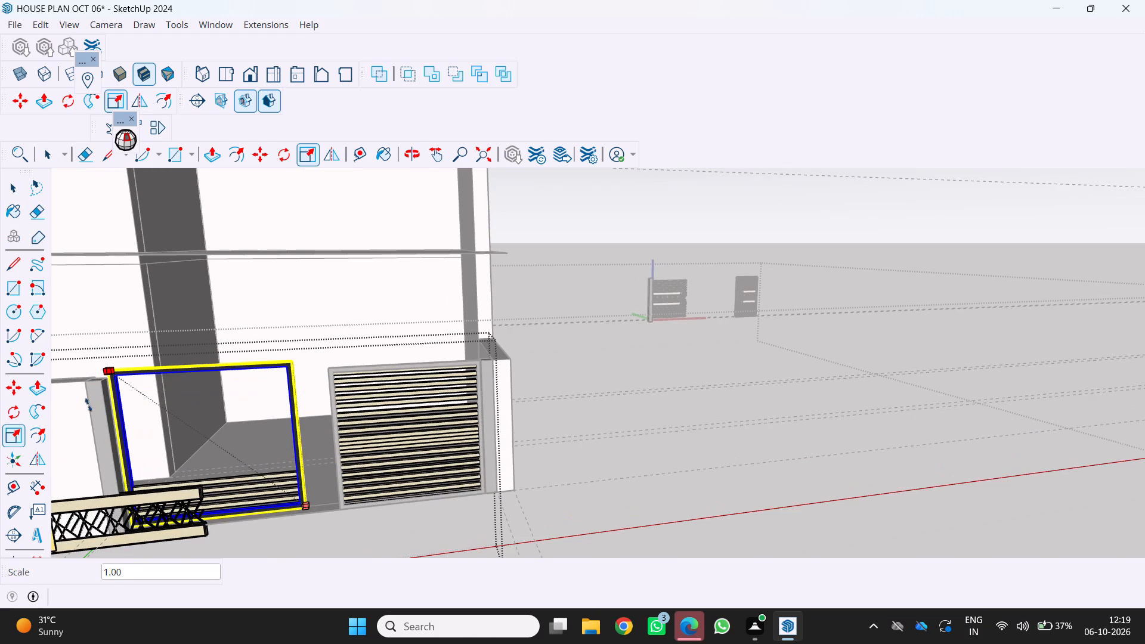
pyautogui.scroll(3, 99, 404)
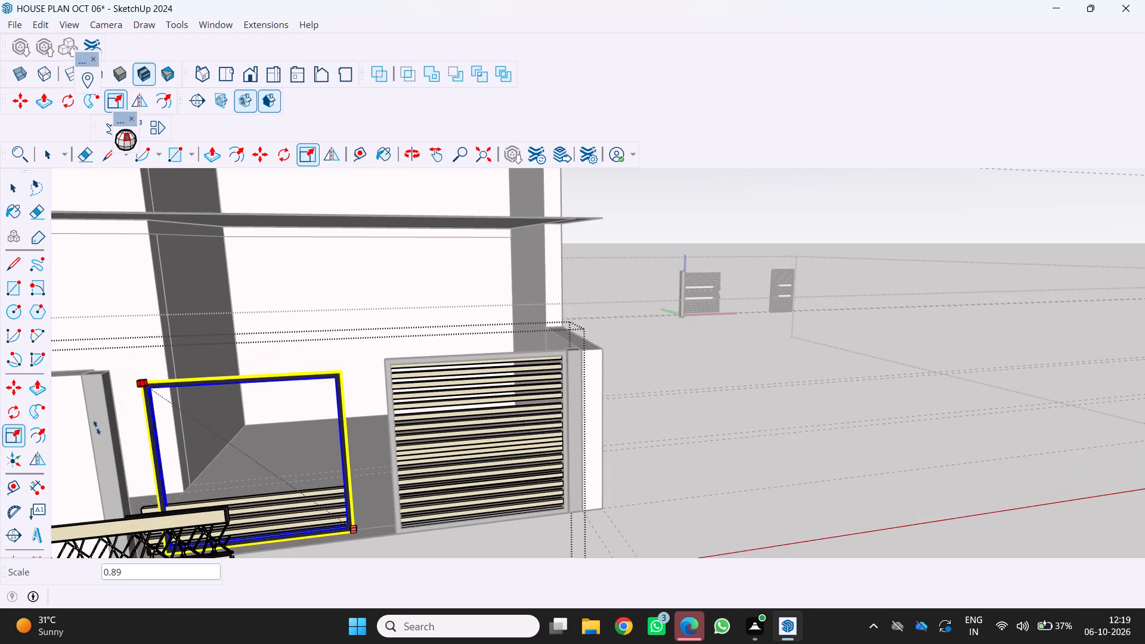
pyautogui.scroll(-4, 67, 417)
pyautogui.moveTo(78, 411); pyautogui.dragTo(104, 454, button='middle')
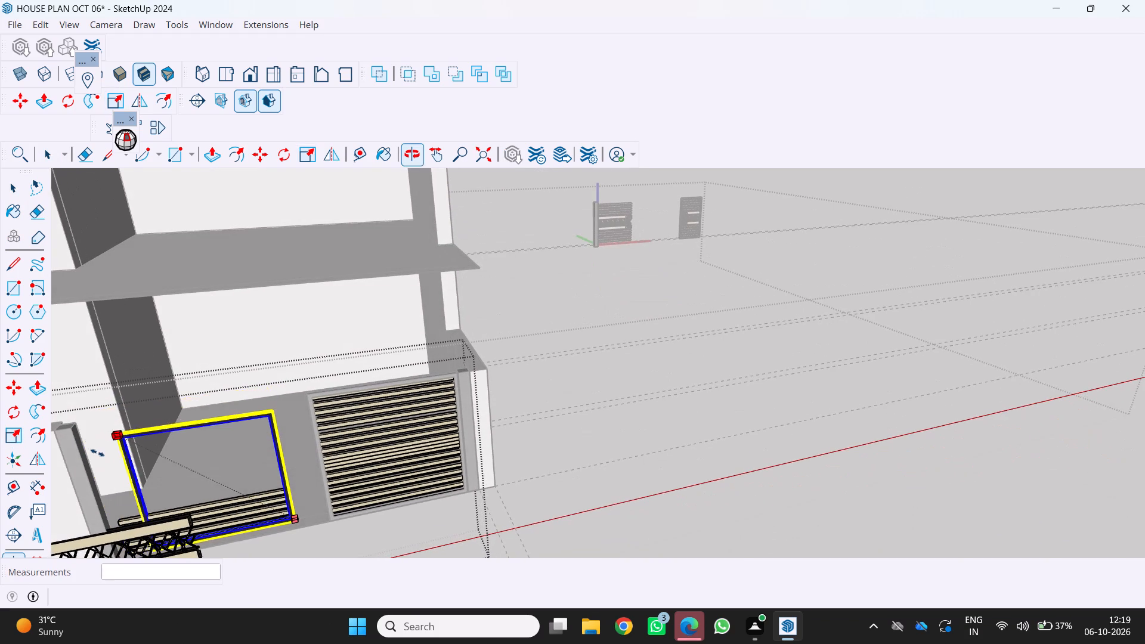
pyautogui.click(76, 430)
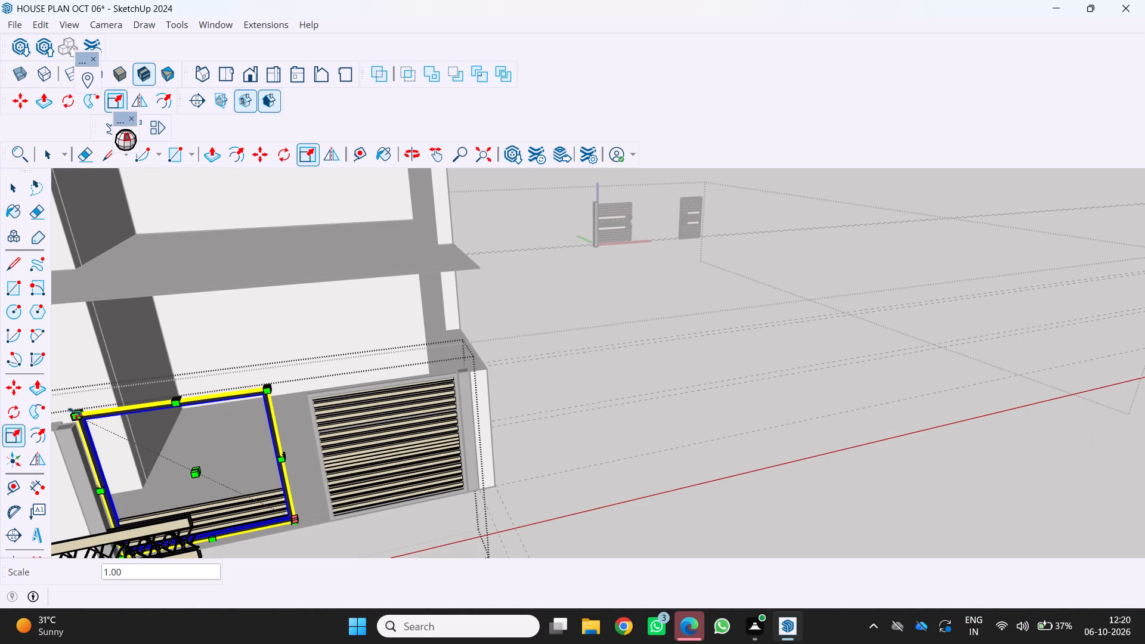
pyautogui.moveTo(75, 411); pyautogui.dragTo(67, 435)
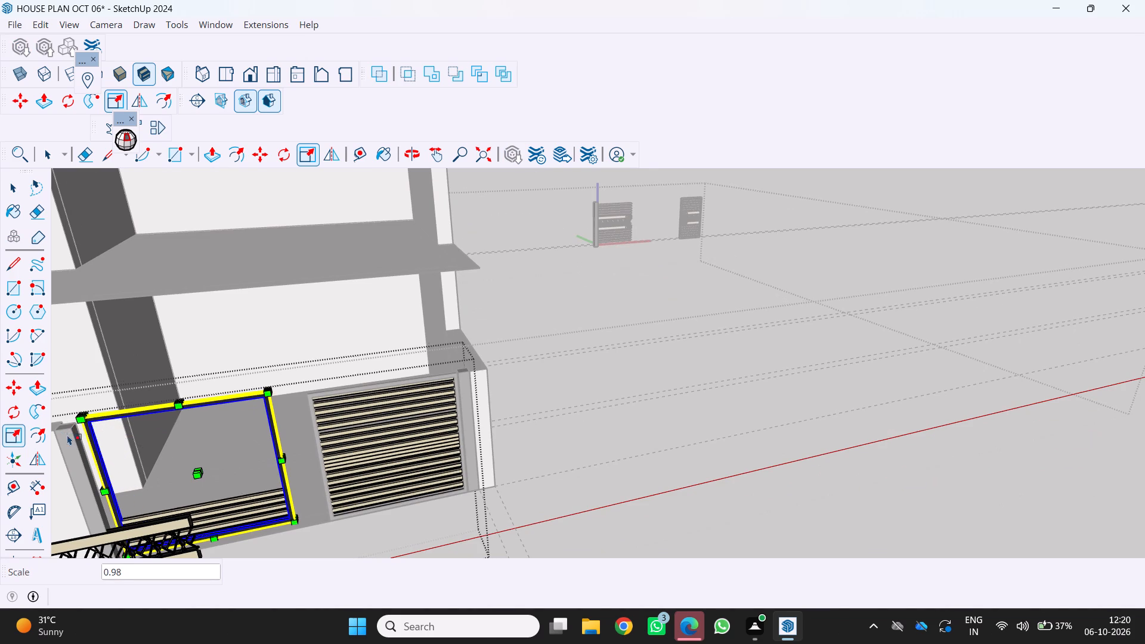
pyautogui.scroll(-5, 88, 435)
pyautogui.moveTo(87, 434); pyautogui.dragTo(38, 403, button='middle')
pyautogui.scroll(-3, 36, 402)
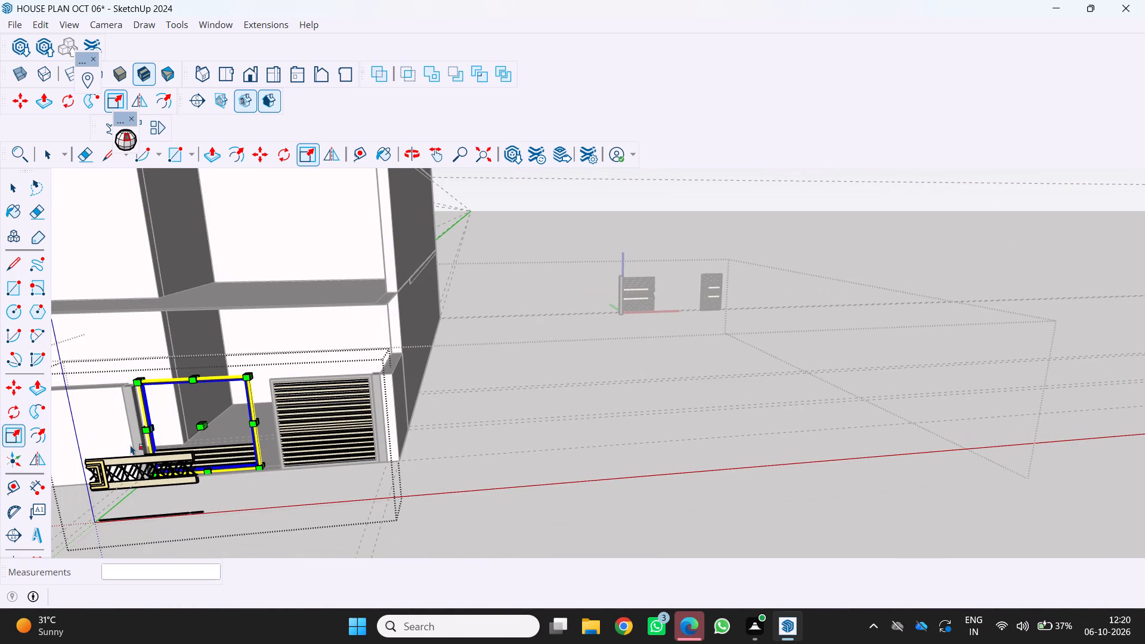
# Delete the first leaf's frame and the lower slat group that sits in it.
pyautogui.press('Delete')
pyautogui.scroll(-3, 135, 448)
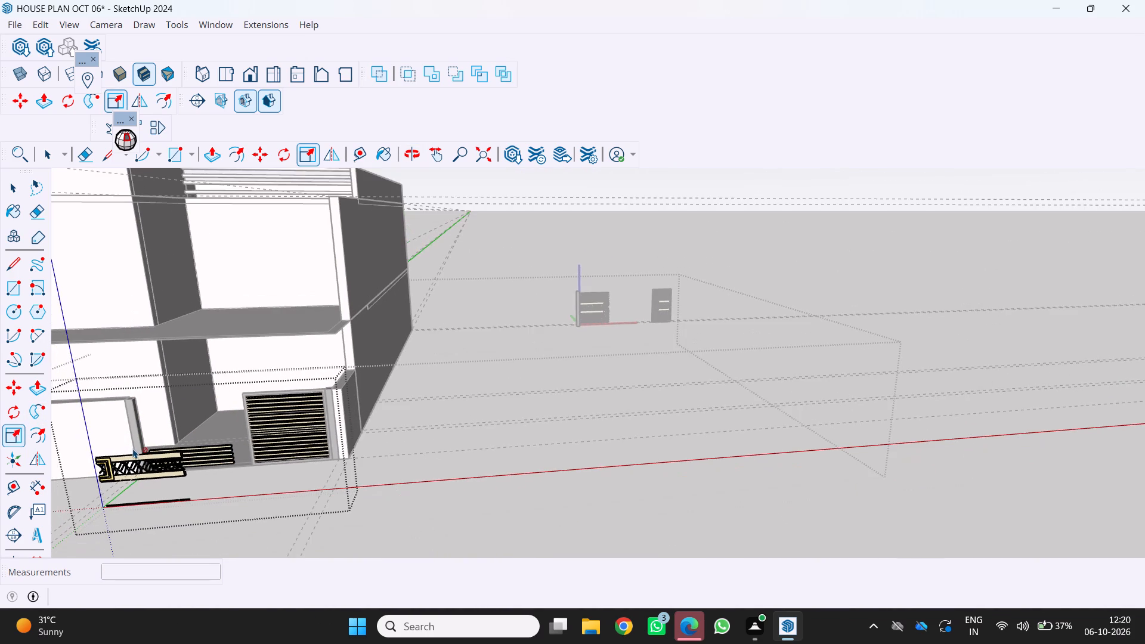
pyautogui.moveTo(137, 450); pyautogui.dragTo(182, 428, button='middle')
pyautogui.scroll(3, 206, 433)
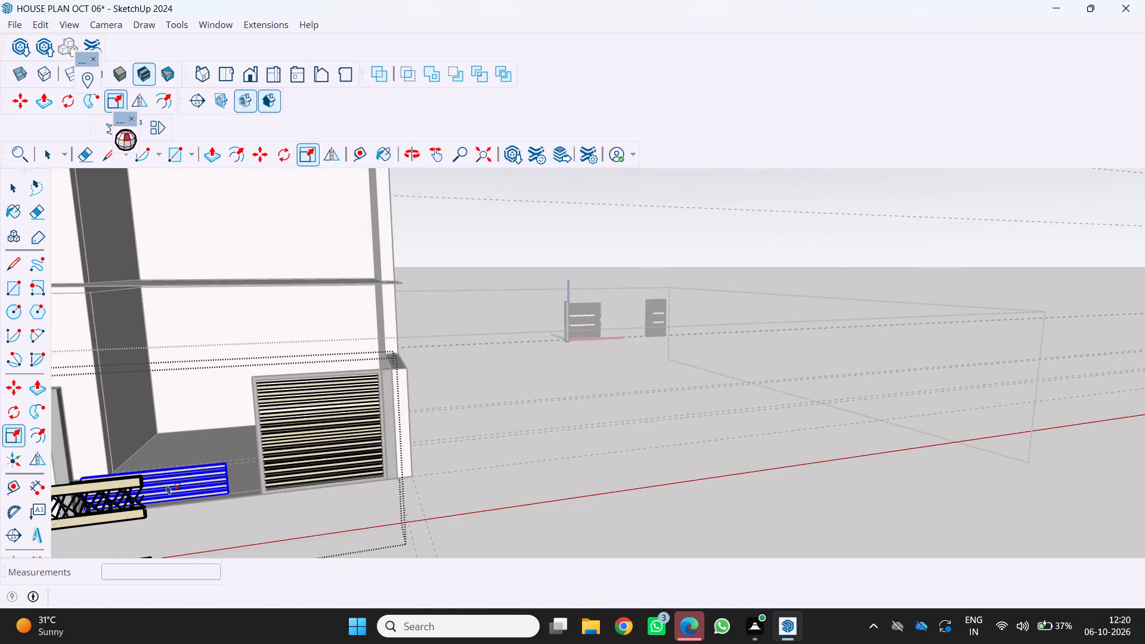
pyautogui.click(167, 484)
pyautogui.press('Delete')
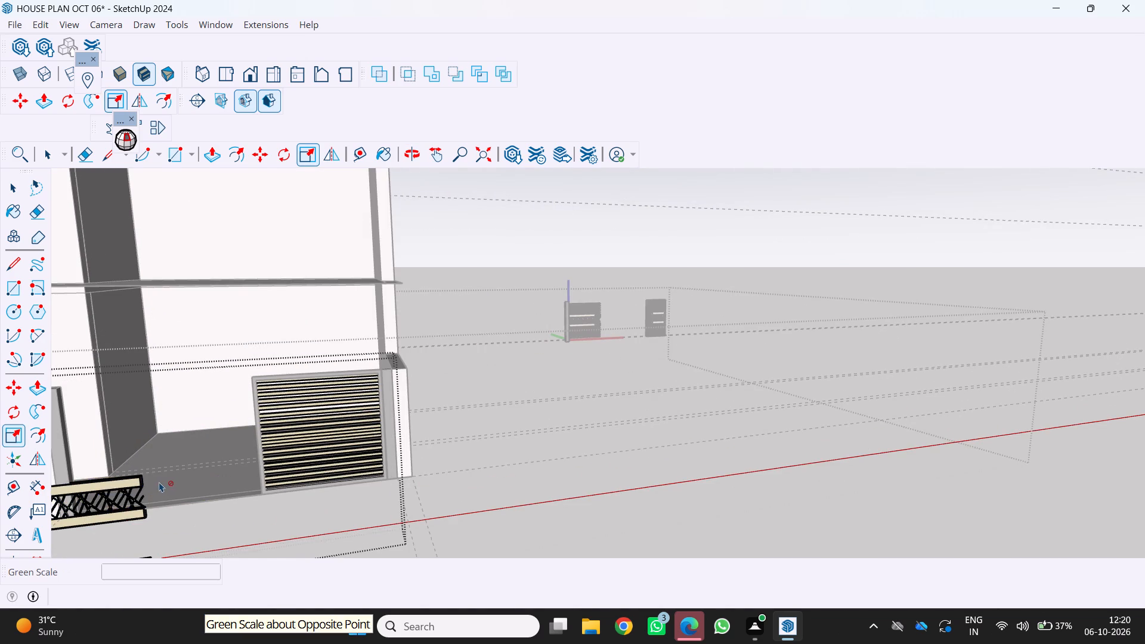
# Copy the second leaf's frame across the gate opening by about 7' 8", to the top corner of the opposite boundary post.
pyautogui.scroll(-7, 154, 482)
pyautogui.middleClick(113, 490)
pyautogui.scroll(2, 113, 490)
pyautogui.scroll(-5, 113, 490)
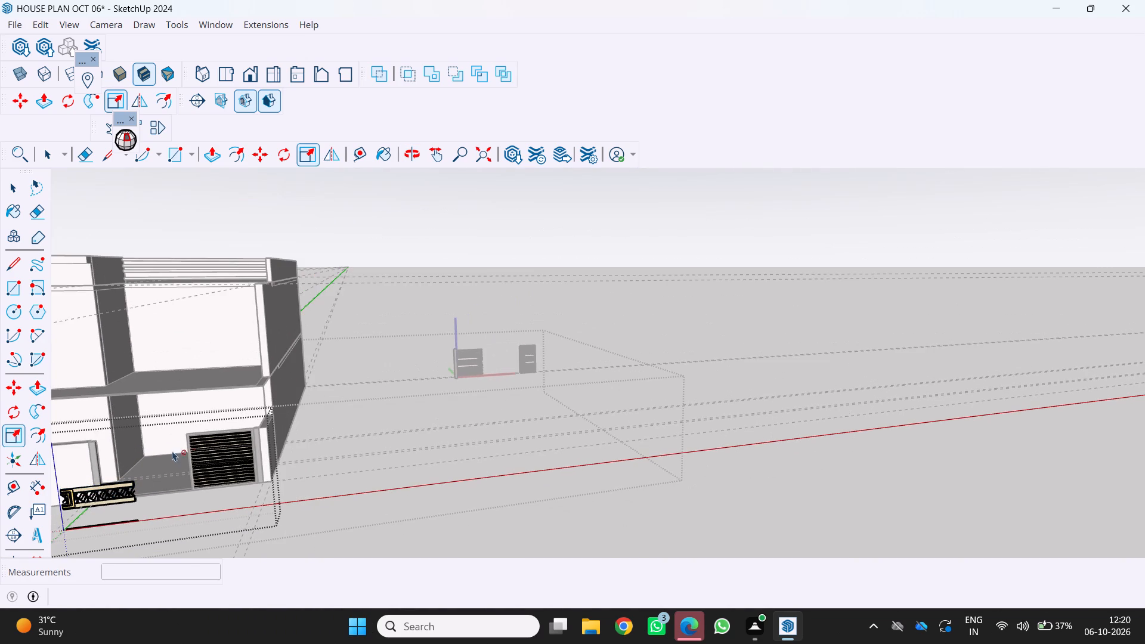
pyautogui.press('Escape')
pyautogui.press('space')
pyautogui.press('End')
pyautogui.press('End')
pyautogui.press('End')
pyautogui.press('End')
pyautogui.press('End')
pyautogui.press('End')
pyautogui.press('End')
pyautogui.press('End')
pyautogui.press('End')
pyautogui.press('End')
pyautogui.press('End')
pyautogui.press('End')
pyautogui.press('End')
pyautogui.press('End')
pyautogui.press('End')
pyautogui.press('End')
pyautogui.press('End')
pyautogui.press('End')
pyautogui.press('End')
pyautogui.press('End')
pyautogui.doubleClick(193, 436)
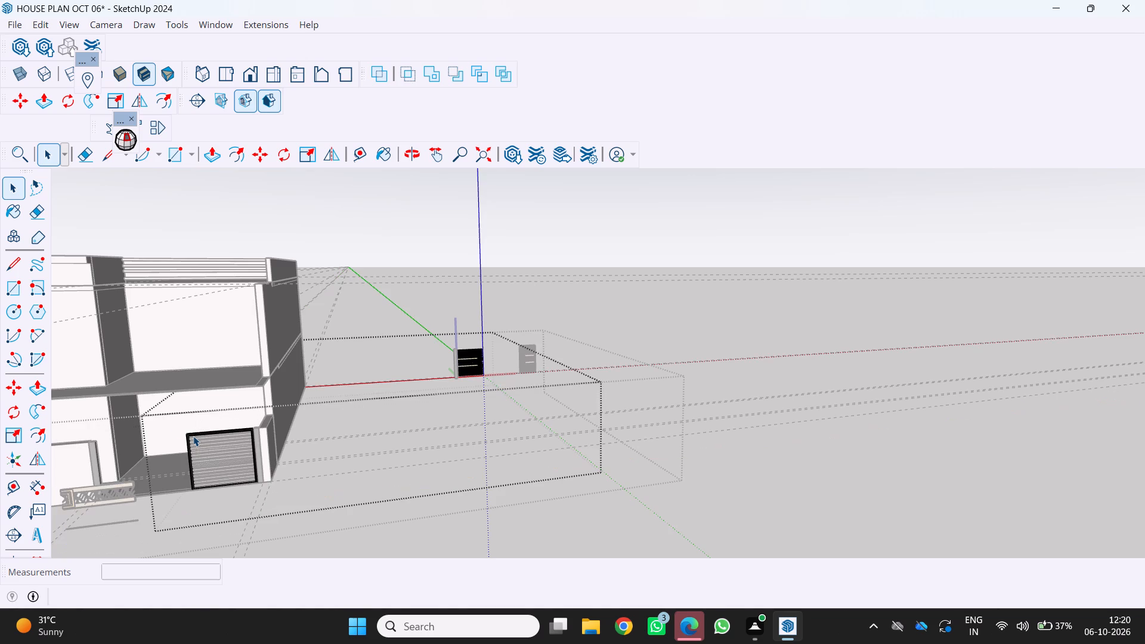
pyautogui.doubleClick(193, 436)
pyautogui.click(192, 436)
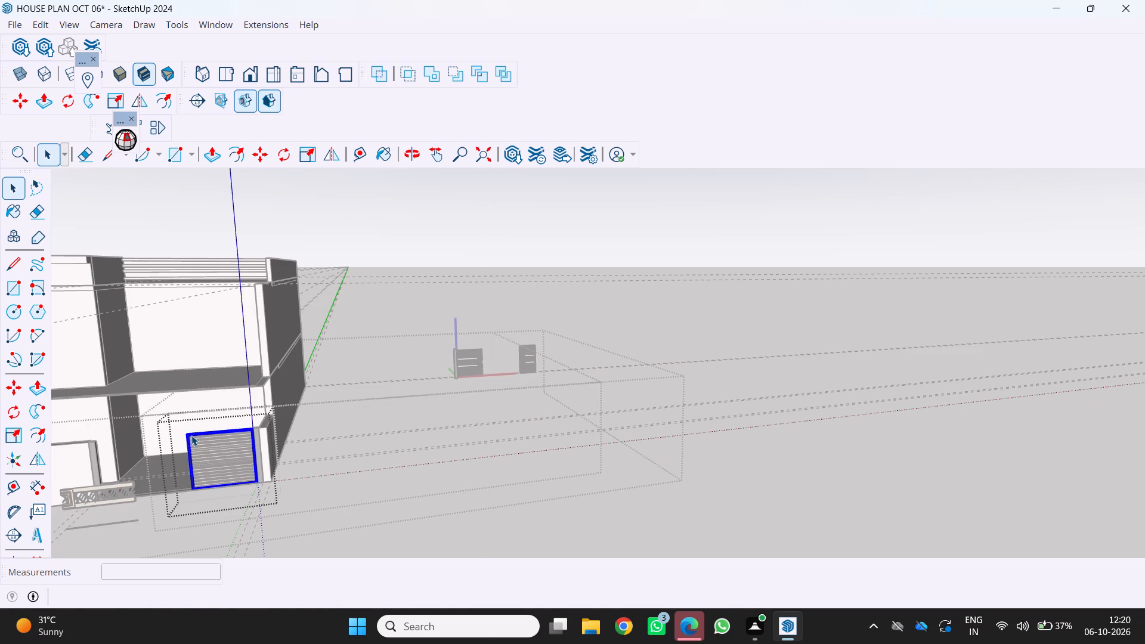
pyautogui.press('m')
pyautogui.press('End')
pyautogui.press('End')
pyautogui.press('End')
pyautogui.press('End')
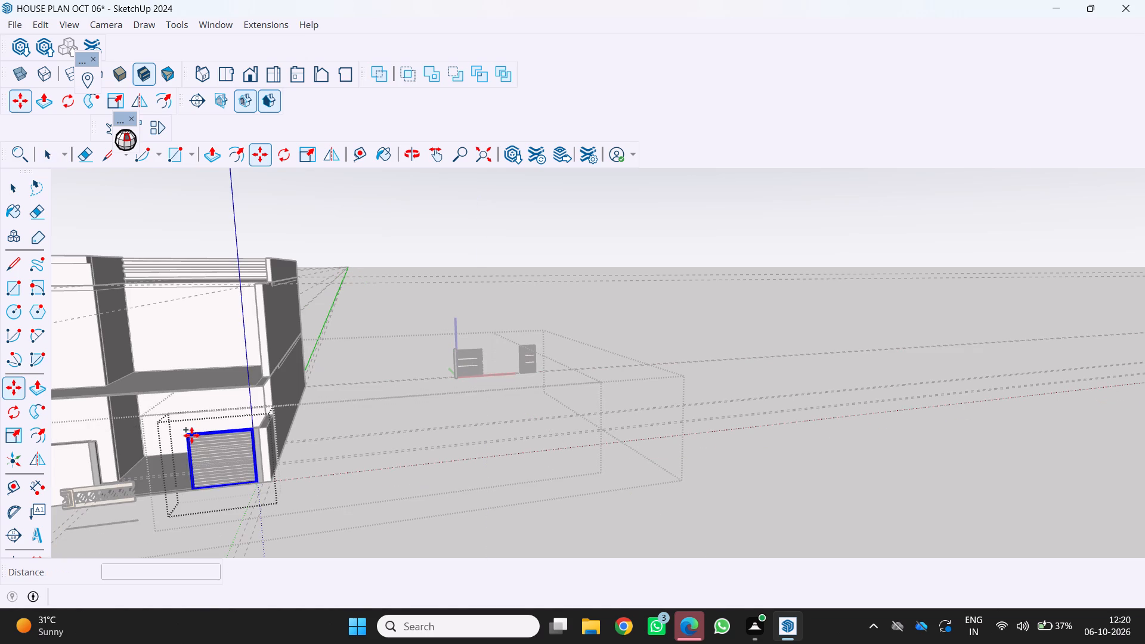
pyautogui.click(190, 435)
pyautogui.scroll(8, 94, 454)
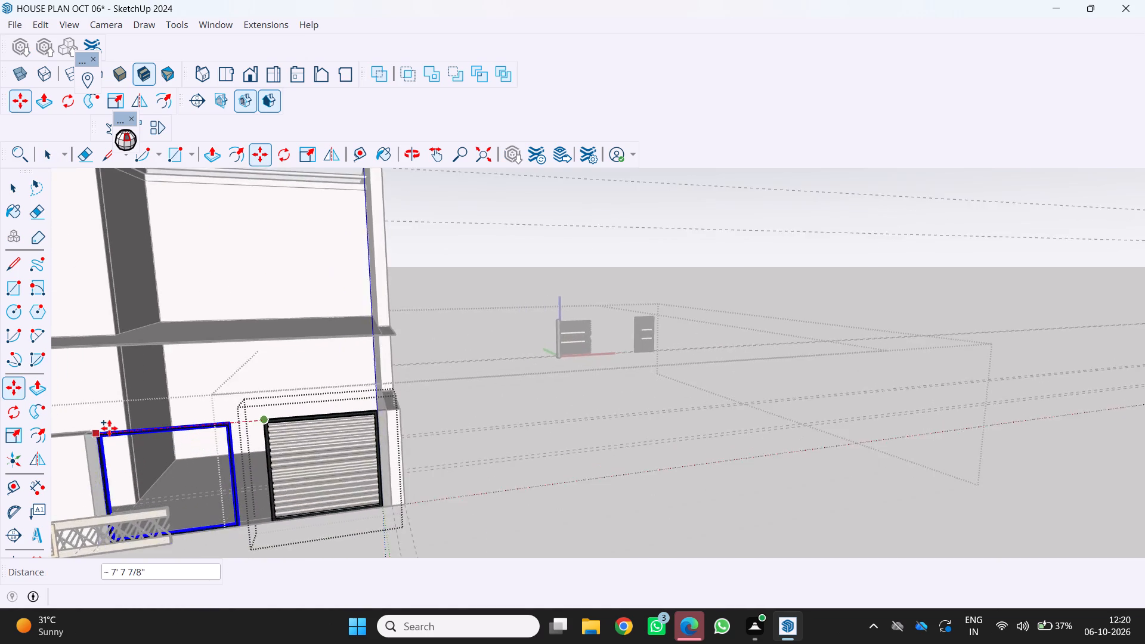
pyautogui.scroll(8, 109, 428)
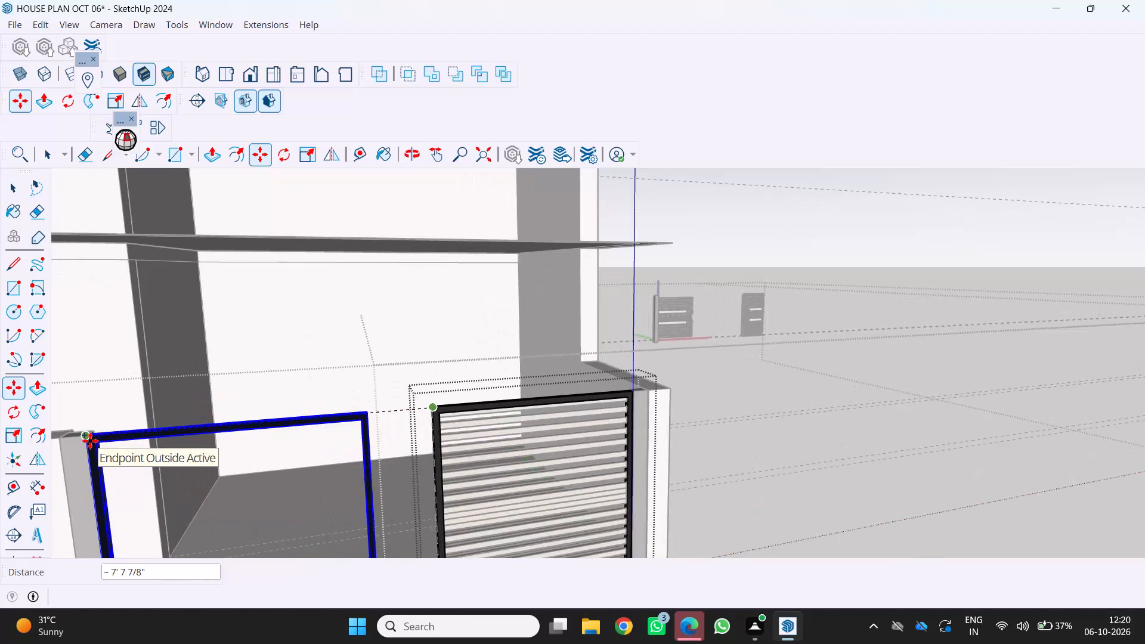
pyautogui.scroll(7, 90, 441)
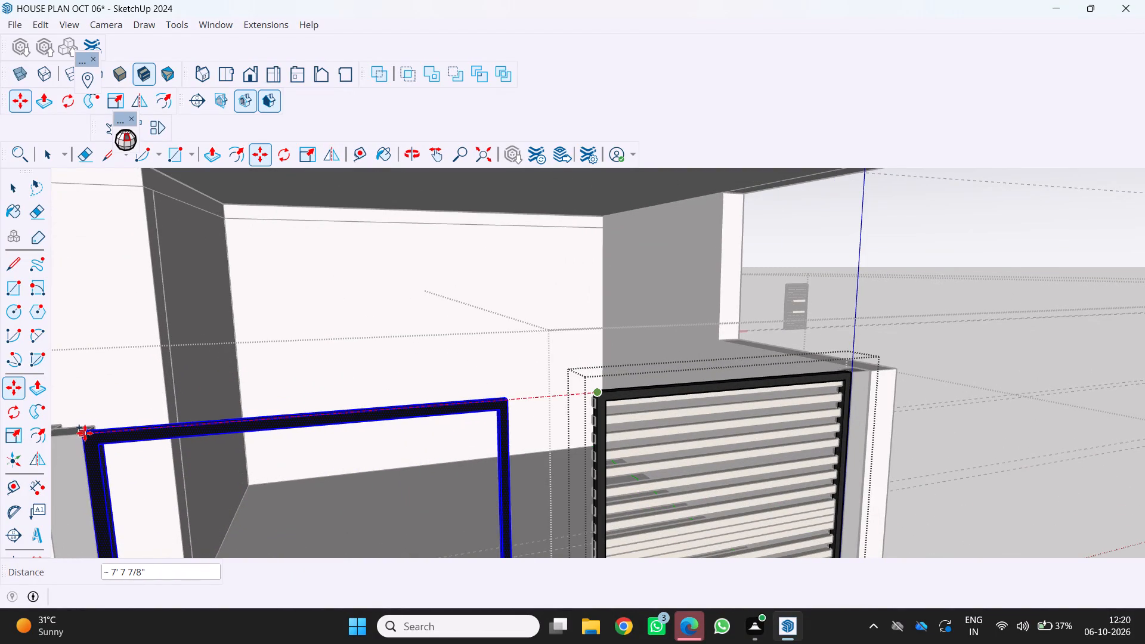
pyautogui.scroll(9, 89, 426)
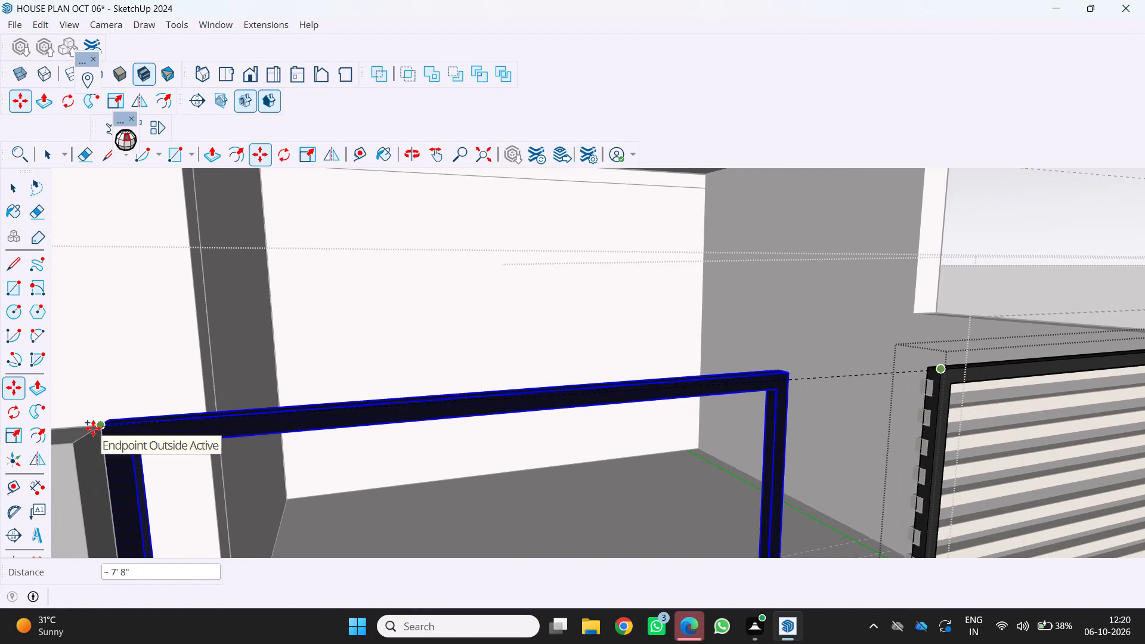
pyautogui.click(89, 435)
pyautogui.scroll(-7, 92, 437)
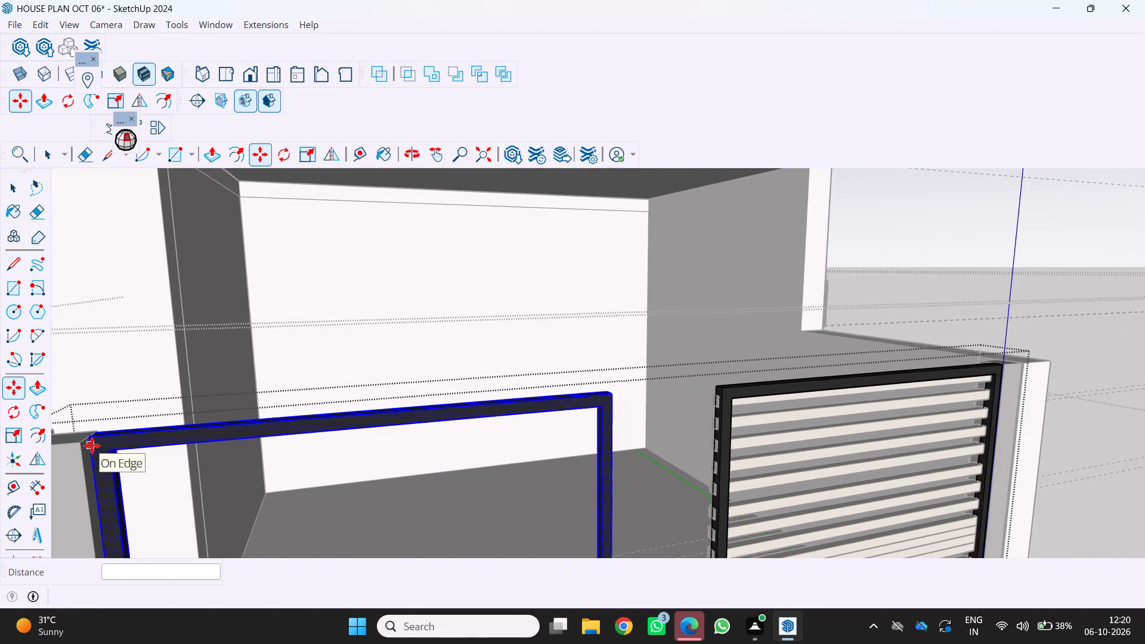
pyautogui.scroll(-17, 92, 445)
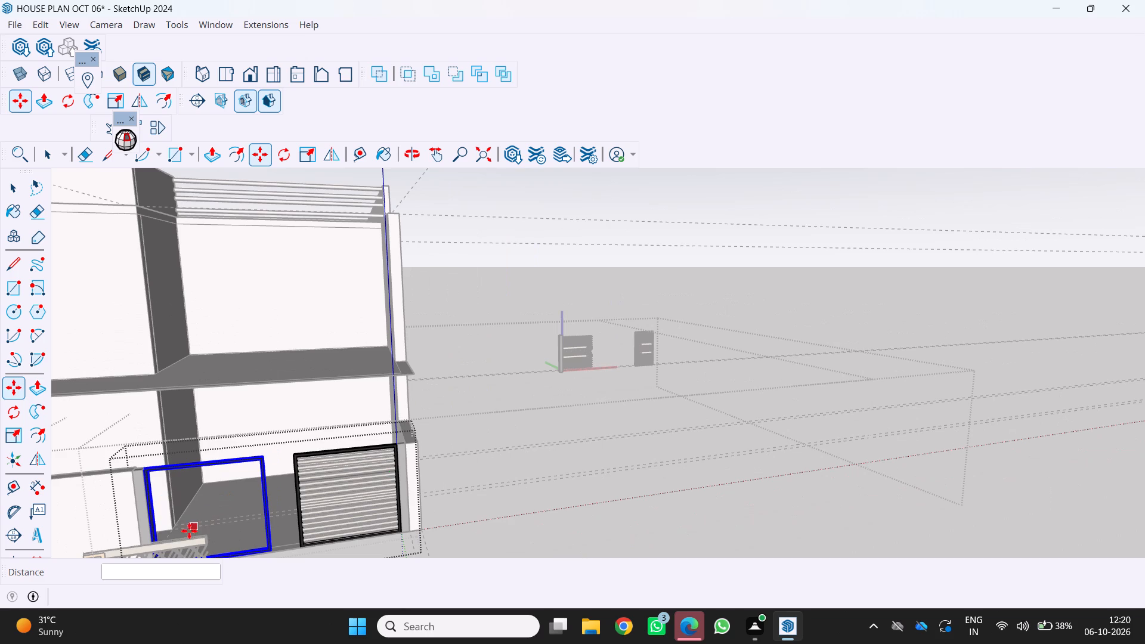
pyautogui.press('Escape')
pyautogui.scroll(-8, 181, 527)
pyautogui.scroll(1, 232, 536)
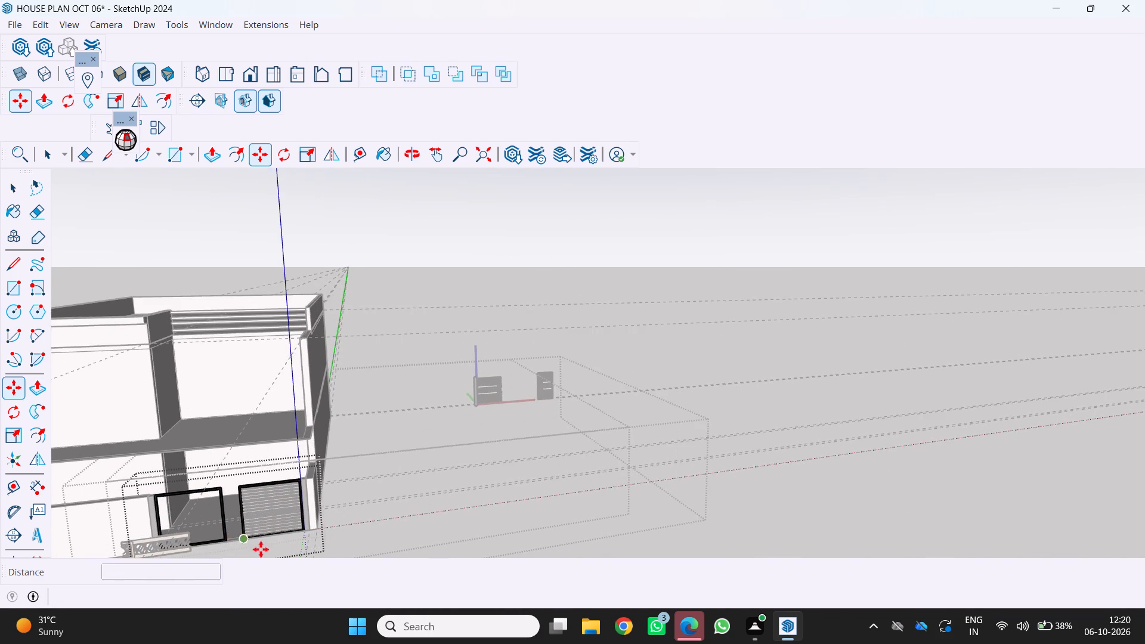
# Open the nested gate group that contains the second leaf's slats for editing.
pyautogui.scroll(2, 261, 549)
pyautogui.moveTo(258, 519); pyautogui.dragTo(250, 488, button='middle')
pyautogui.scroll(6, 261, 490)
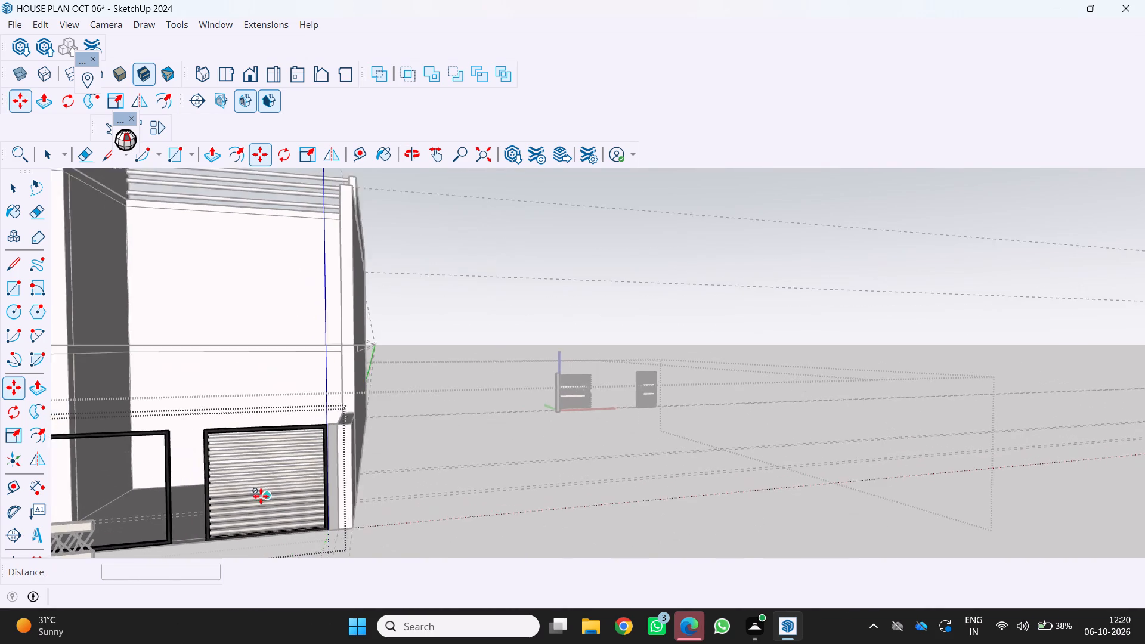
pyautogui.scroll(1, 261, 496)
pyautogui.press('space')
pyautogui.press('End')
pyautogui.press('space')
pyautogui.press('End')
pyautogui.press('End')
pyautogui.press('End')
pyautogui.press('End')
pyautogui.press('End')
pyautogui.press('End')
pyautogui.press('End')
pyautogui.press('End')
pyautogui.press('End')
pyautogui.press('End')
pyautogui.press('End')
pyautogui.press('End')
pyautogui.press('End')
pyautogui.press('End')
pyautogui.press('End')
pyautogui.press('End')
pyautogui.press('End')
pyautogui.press('End')
pyautogui.press('End')
pyautogui.press('End')
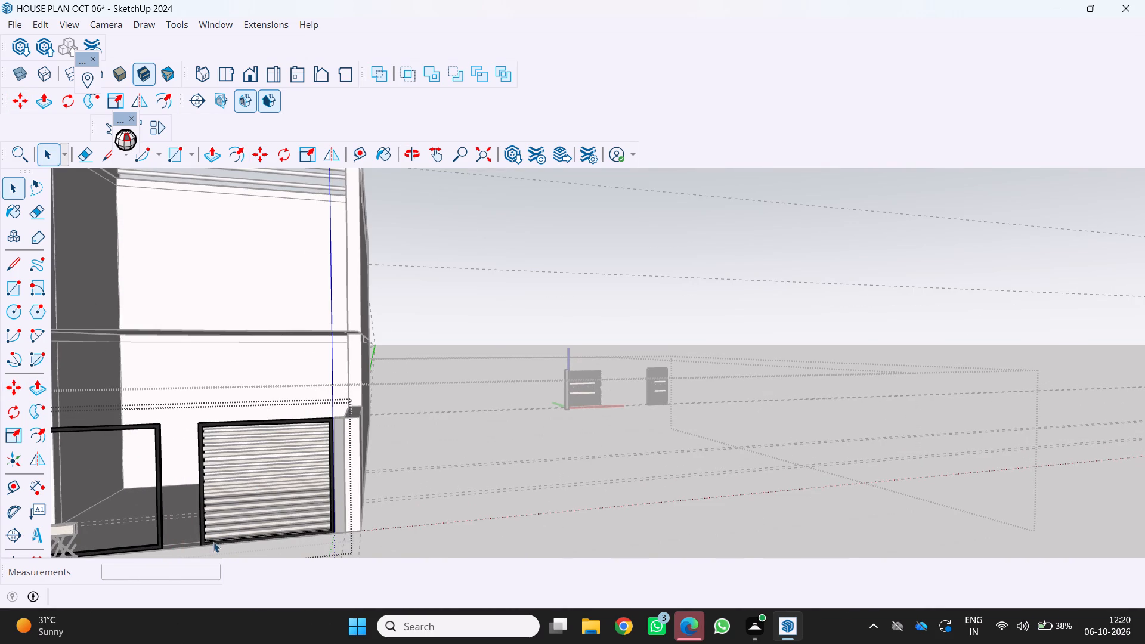
pyautogui.scroll(-4, 193, 528)
pyautogui.click(238, 527)
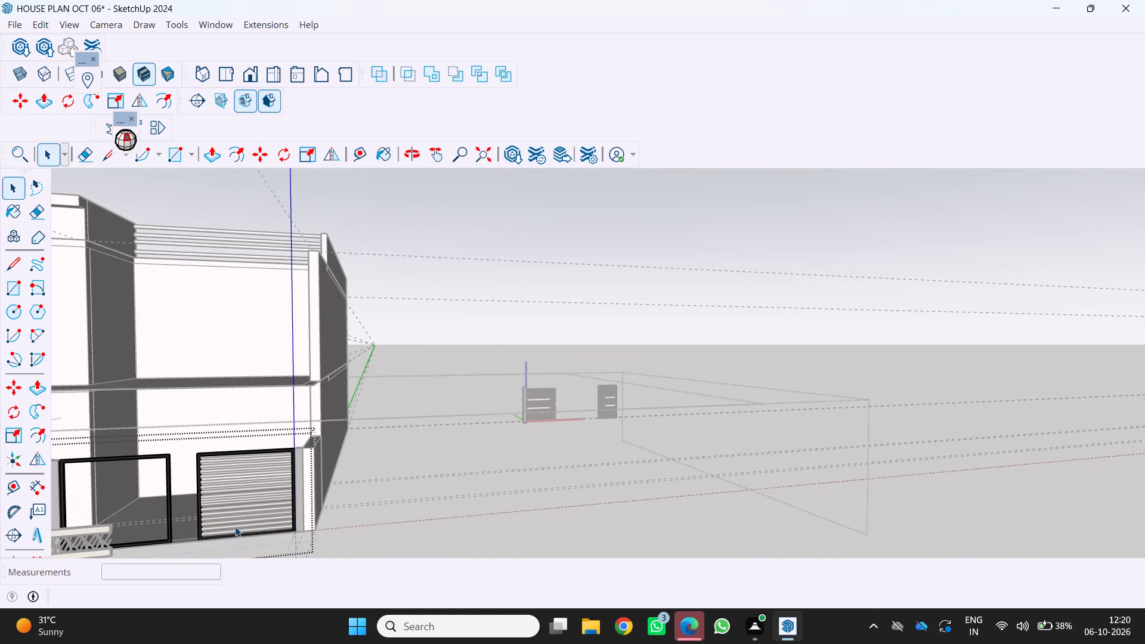
pyautogui.click(234, 526)
pyautogui.click(229, 512)
pyautogui.press('space')
pyautogui.press('End')
pyautogui.press('End')
pyautogui.press('End')
pyautogui.press('End')
pyautogui.press('End')
pyautogui.press('End')
pyautogui.press('End')
pyautogui.press('End')
pyautogui.press('End')
pyautogui.press('End')
pyautogui.press('End')
pyautogui.press('End')
pyautogui.press('End')
pyautogui.press('End')
pyautogui.press('End')
pyautogui.press('End')
pyautogui.press('End')
pyautogui.press('End')
pyautogui.press('End')
pyautogui.press('End')
pyautogui.doubleClick(227, 506)
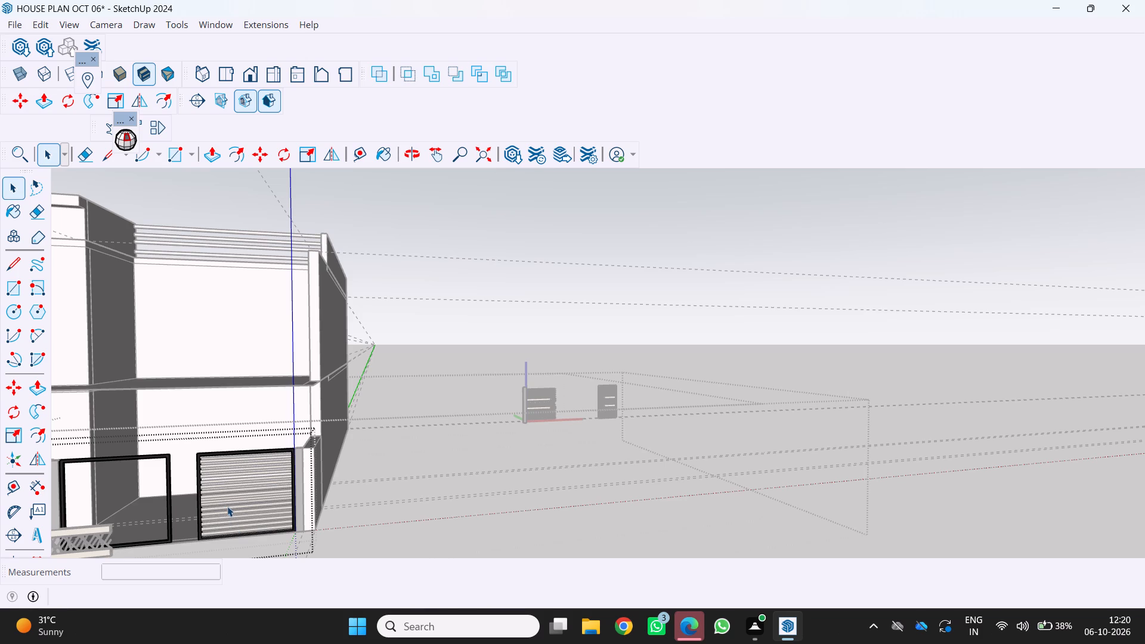
pyautogui.doubleClick(222, 501)
pyautogui.doubleClick(225, 501)
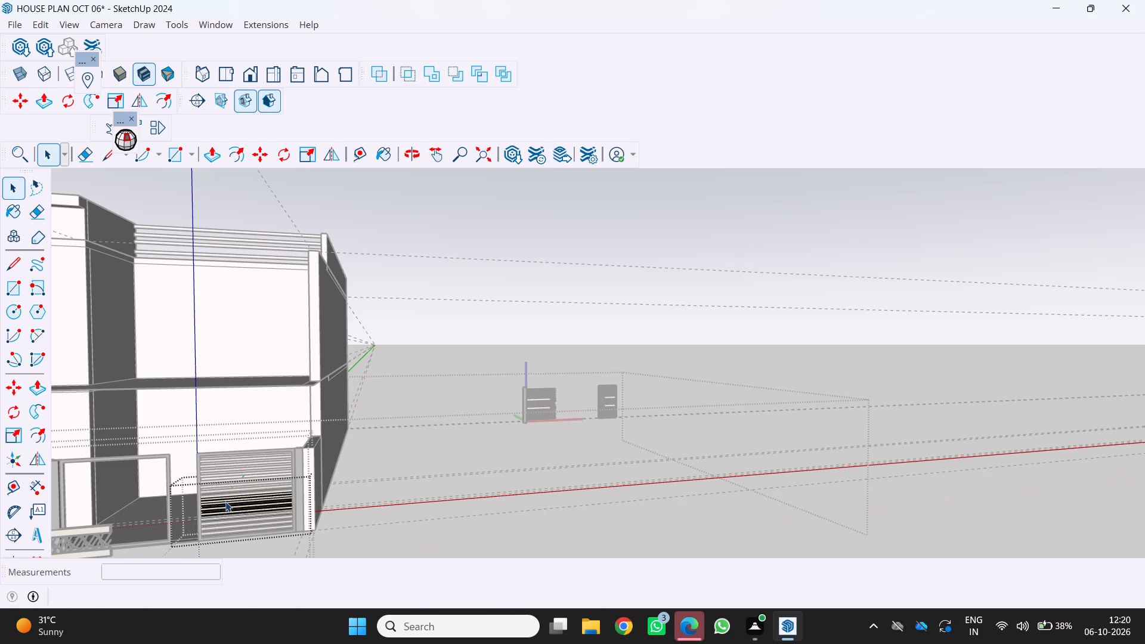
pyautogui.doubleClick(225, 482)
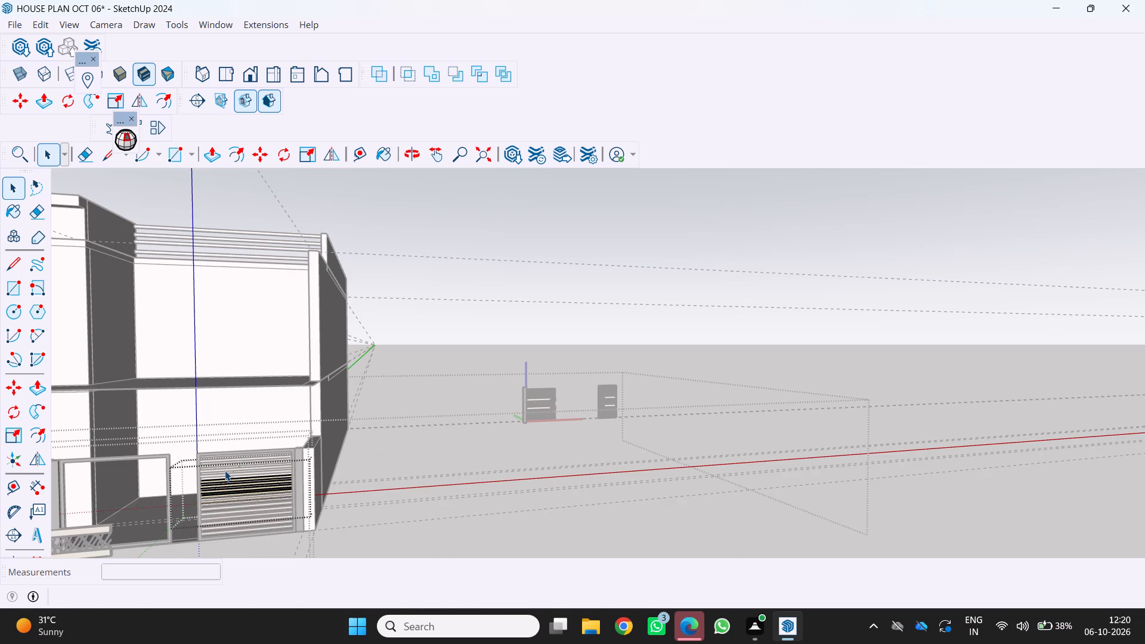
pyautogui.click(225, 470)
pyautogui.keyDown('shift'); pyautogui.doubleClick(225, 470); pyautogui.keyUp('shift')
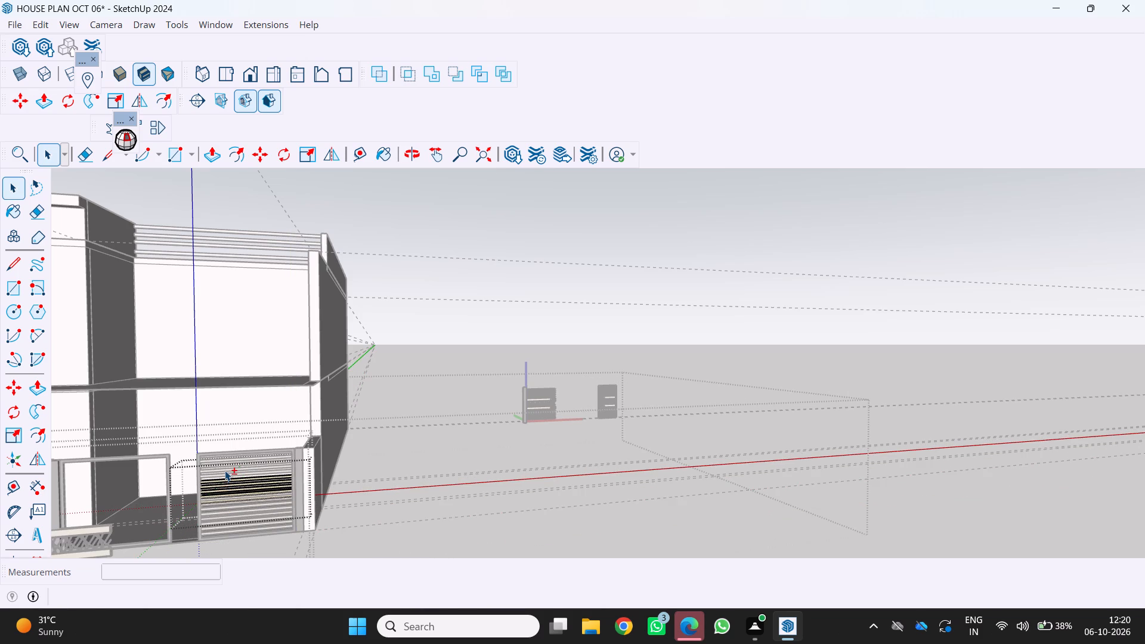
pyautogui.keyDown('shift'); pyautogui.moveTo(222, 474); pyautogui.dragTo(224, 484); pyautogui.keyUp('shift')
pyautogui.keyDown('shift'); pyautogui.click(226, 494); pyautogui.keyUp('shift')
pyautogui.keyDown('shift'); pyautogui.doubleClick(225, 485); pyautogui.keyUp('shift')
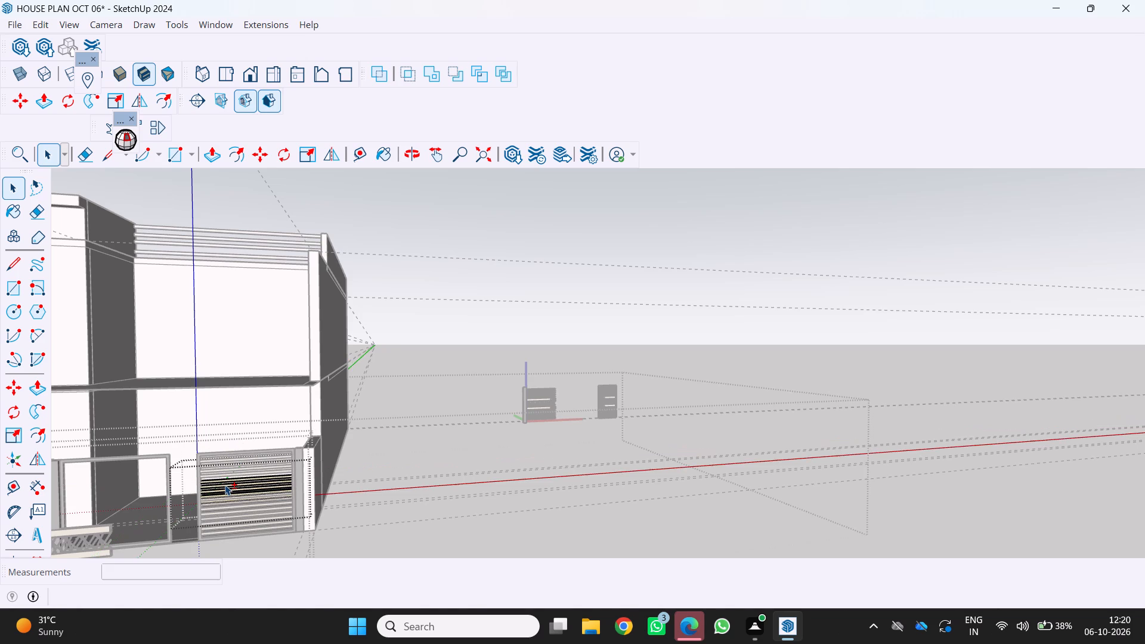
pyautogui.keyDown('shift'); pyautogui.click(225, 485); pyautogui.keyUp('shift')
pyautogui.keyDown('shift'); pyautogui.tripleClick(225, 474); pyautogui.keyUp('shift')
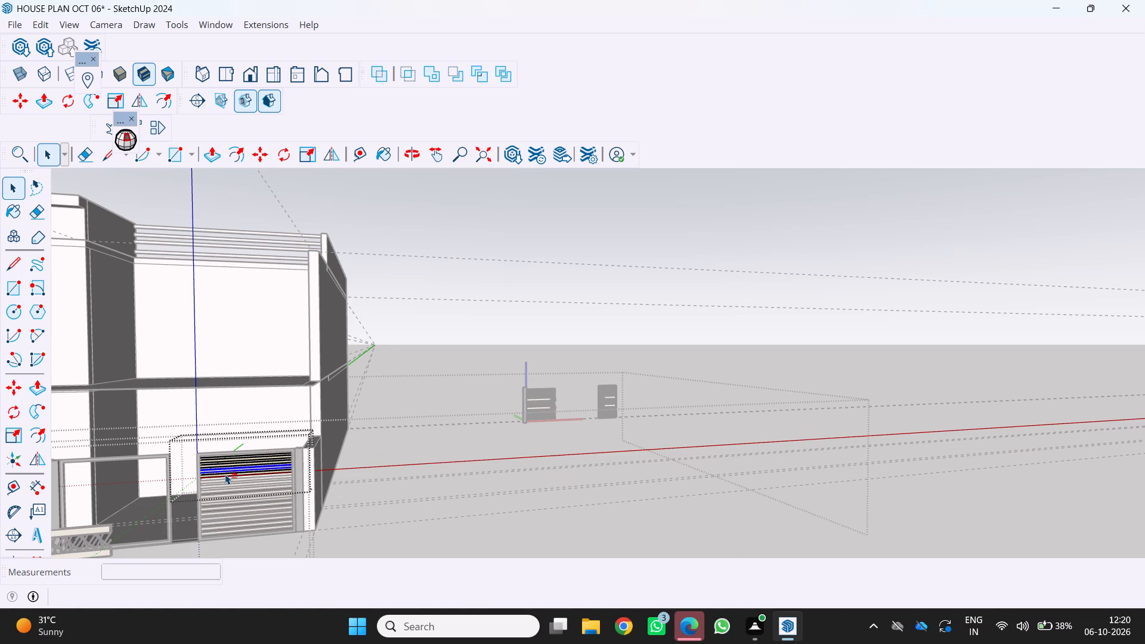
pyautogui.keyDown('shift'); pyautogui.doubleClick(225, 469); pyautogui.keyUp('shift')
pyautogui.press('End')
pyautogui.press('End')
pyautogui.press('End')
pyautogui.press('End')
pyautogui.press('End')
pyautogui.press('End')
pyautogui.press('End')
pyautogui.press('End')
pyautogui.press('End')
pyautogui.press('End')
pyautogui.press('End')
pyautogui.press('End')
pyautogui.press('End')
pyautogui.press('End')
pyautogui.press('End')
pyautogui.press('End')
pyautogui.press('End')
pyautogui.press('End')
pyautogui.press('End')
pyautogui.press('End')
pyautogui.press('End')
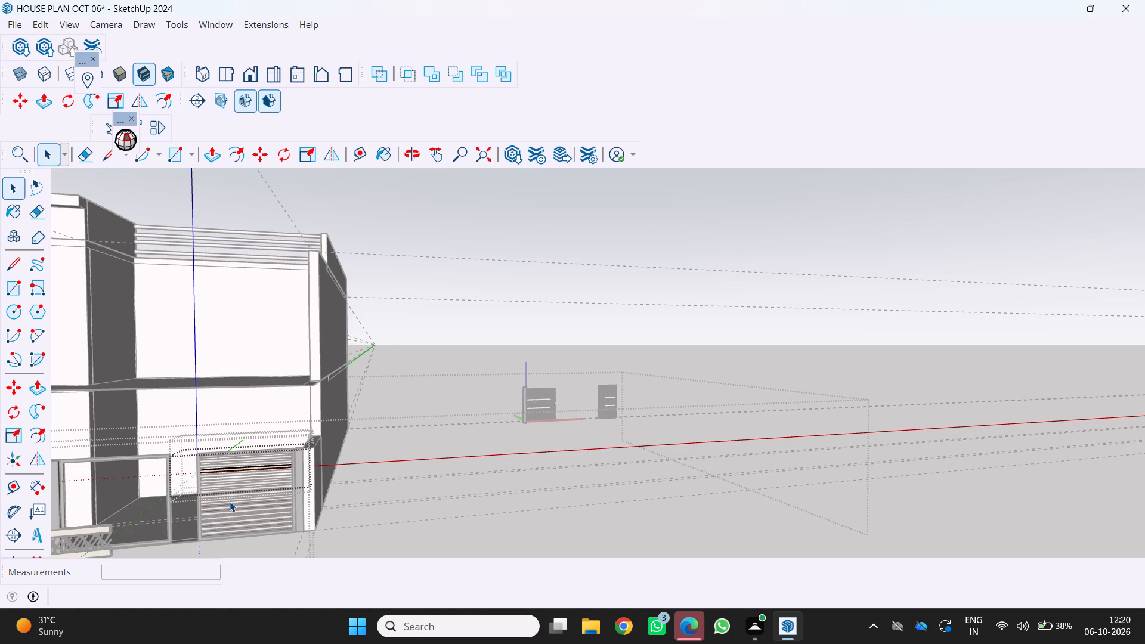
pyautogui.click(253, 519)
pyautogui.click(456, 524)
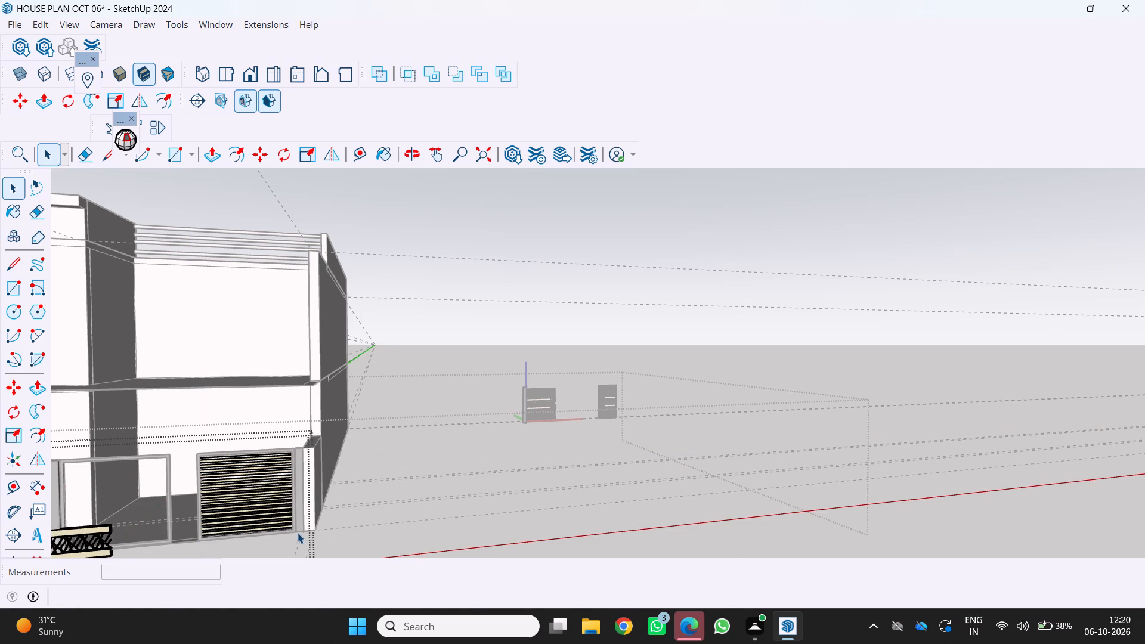
# Copy one of the second leaf's slat groups about 8' 2 9/16" across the opening to the top of the first leaf's frame.
pyautogui.click(262, 496)
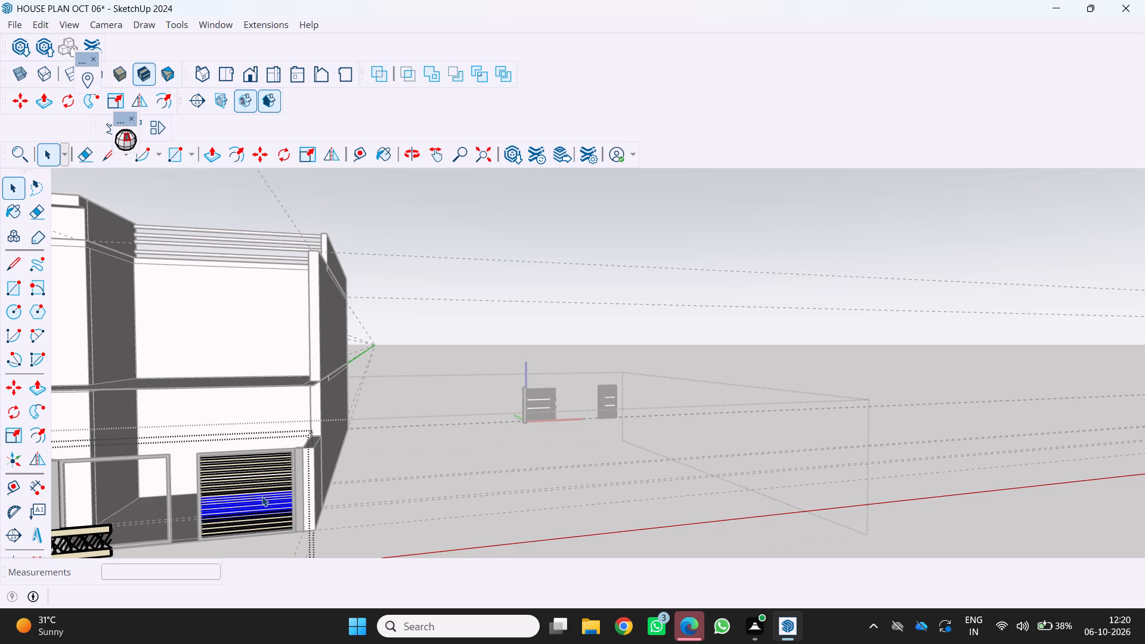
pyautogui.press('m')
pyautogui.press('End')
pyautogui.click(262, 496)
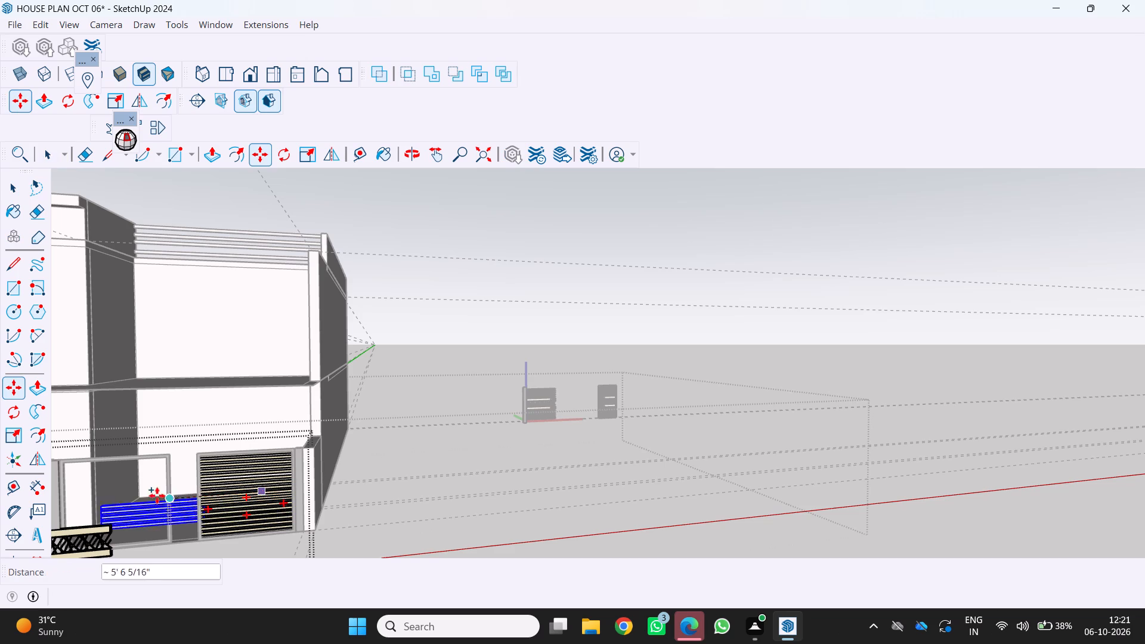
pyautogui.scroll(8, 115, 480)
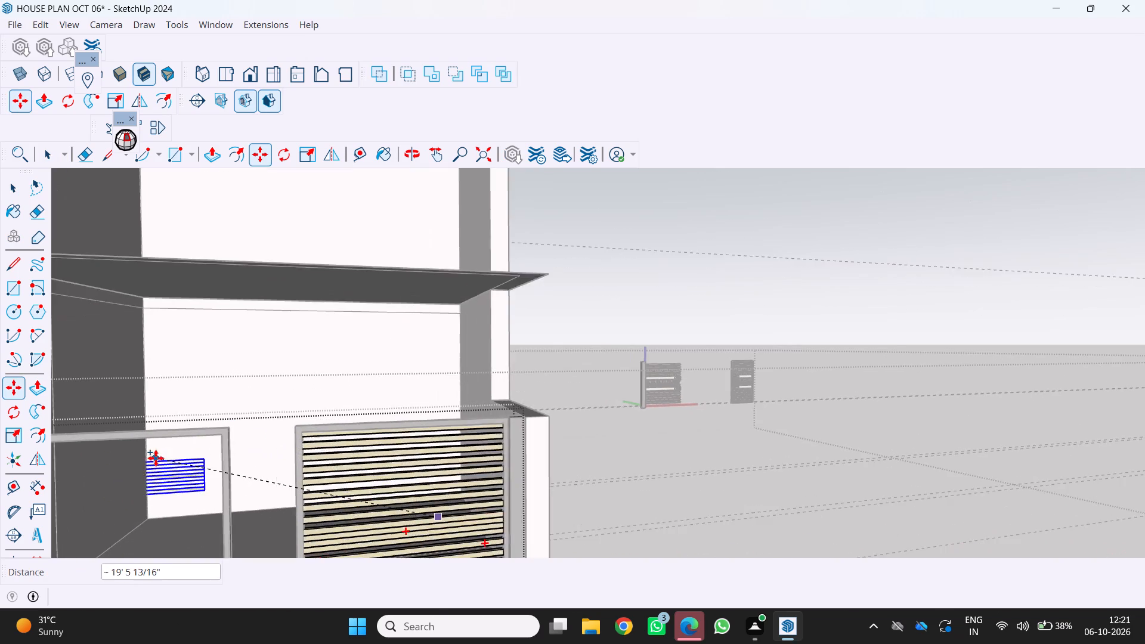
pyautogui.scroll(3, 156, 458)
pyautogui.scroll(7, 213, 431)
pyautogui.scroll(-7, 285, 426)
pyautogui.scroll(3, 278, 416)
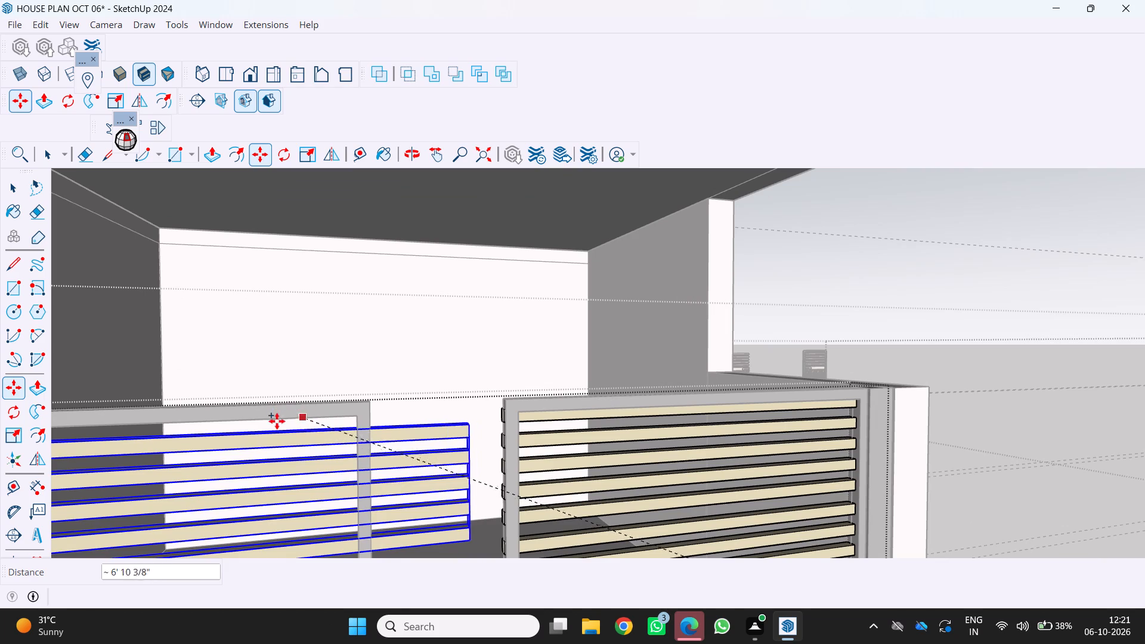
pyautogui.click(168, 408)
# Copy the first leaf's top slat group straight down, placing the second set directly beneath it inside the frame.
pyautogui.scroll(-10, 209, 438)
pyautogui.scroll(-3, 164, 478)
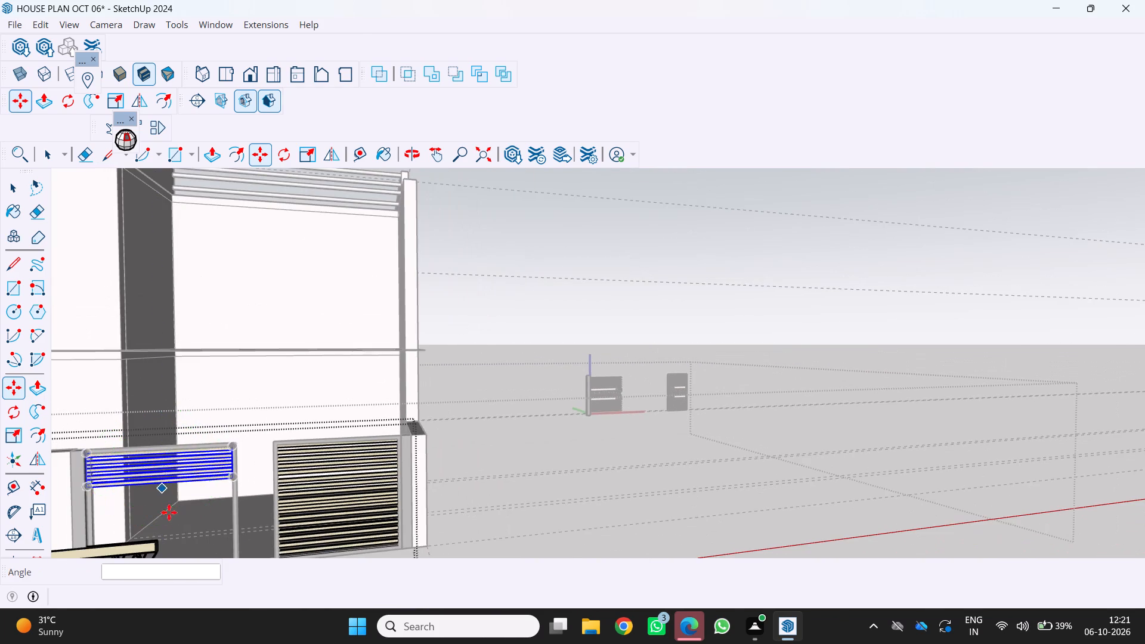
pyautogui.scroll(-2, 181, 521)
pyautogui.moveTo(172, 512); pyautogui.dragTo(153, 482, button='middle')
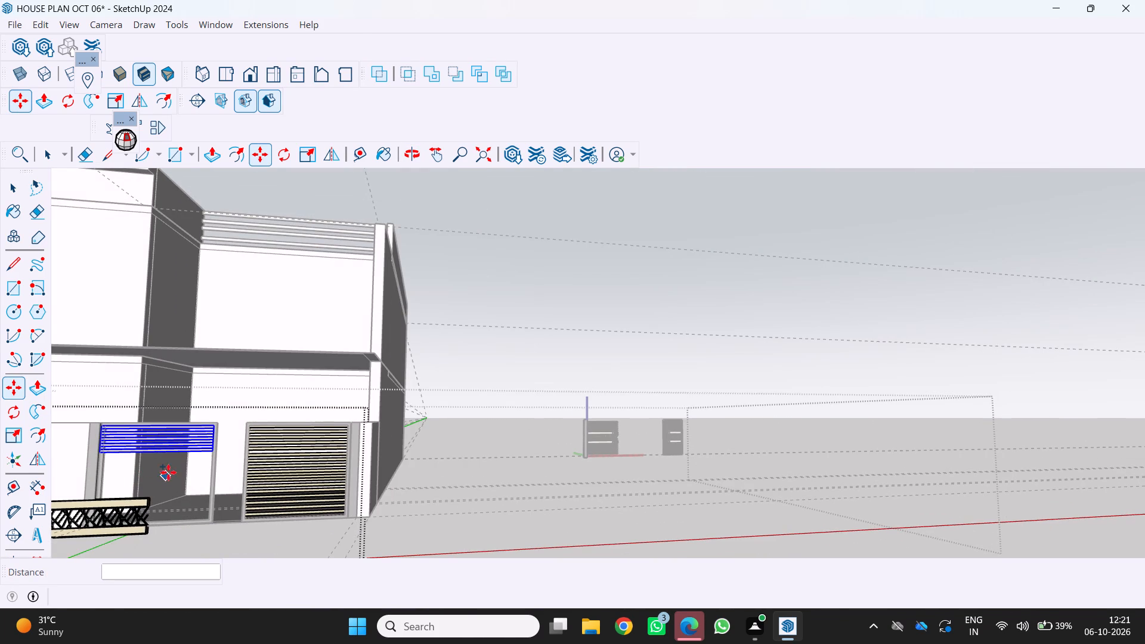
pyautogui.click(208, 453)
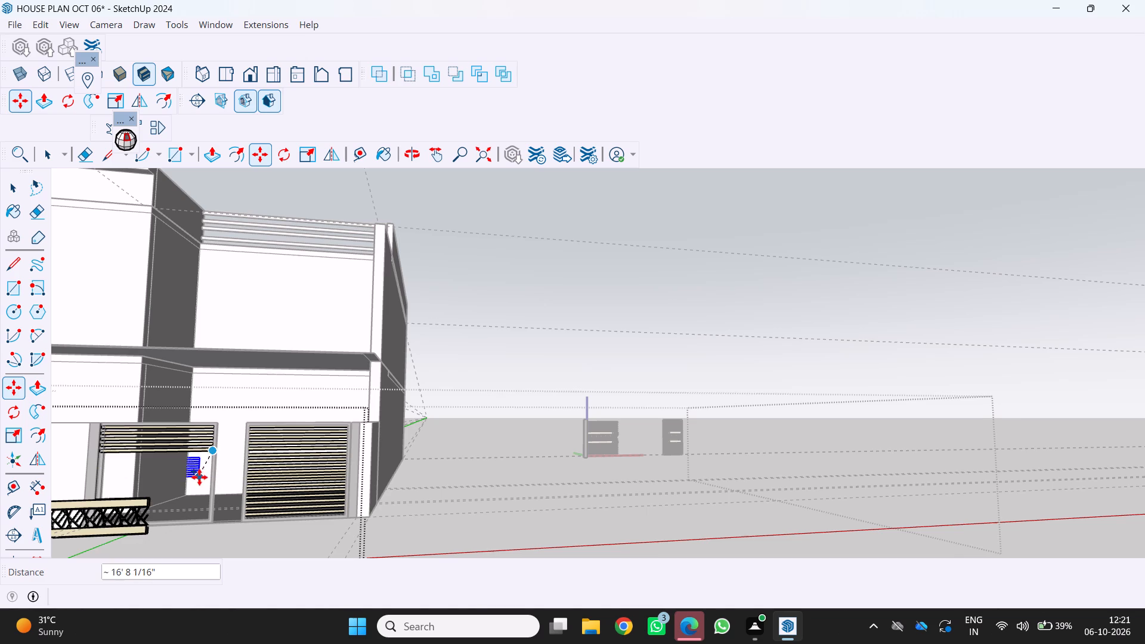
pyautogui.scroll(5, 203, 476)
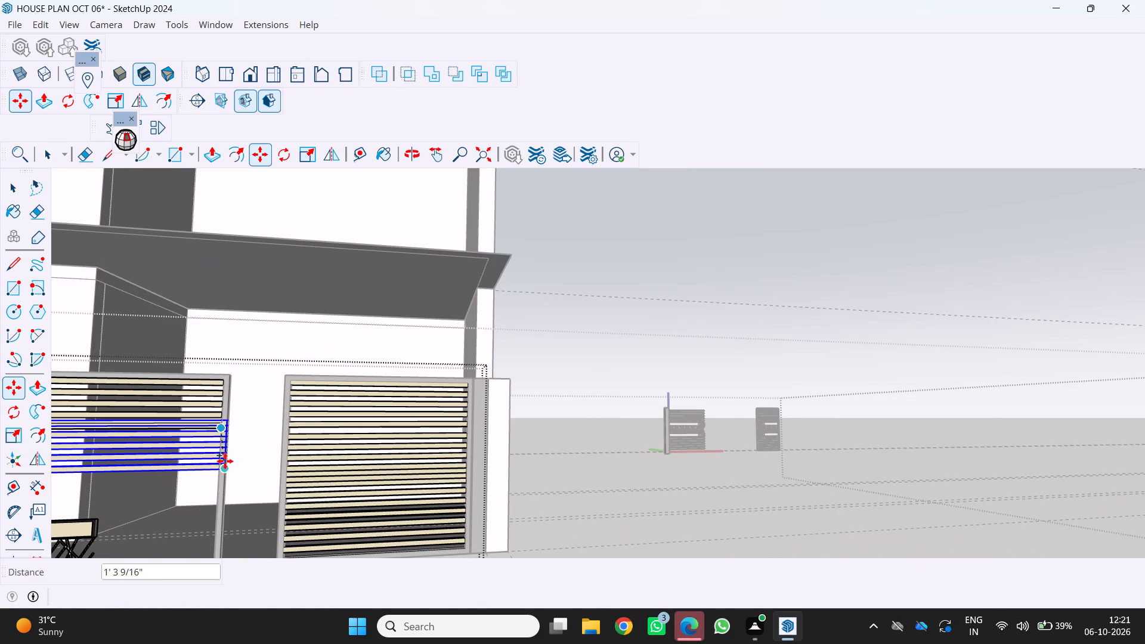
pyautogui.scroll(2, 225, 461)
pyautogui.moveTo(228, 461); pyautogui.dragTo(278, 487, button='middle')
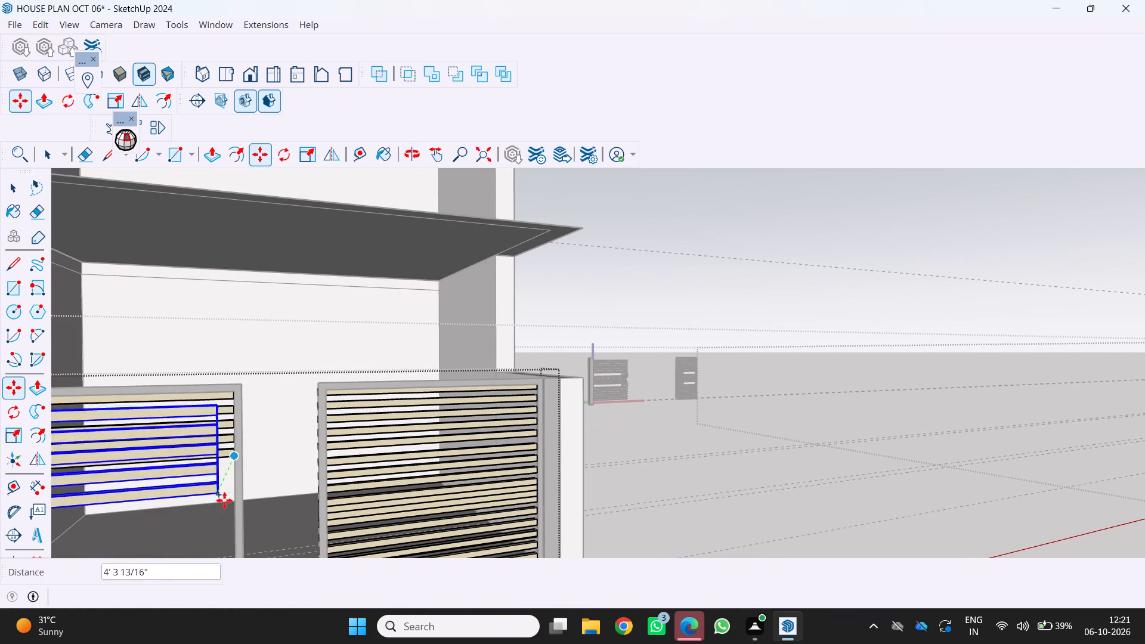
pyautogui.click(229, 518)
# Copy the first leaf's second slat group down by about 1' 5 5/8" to form the third set.
pyautogui.scroll(-4, 228, 518)
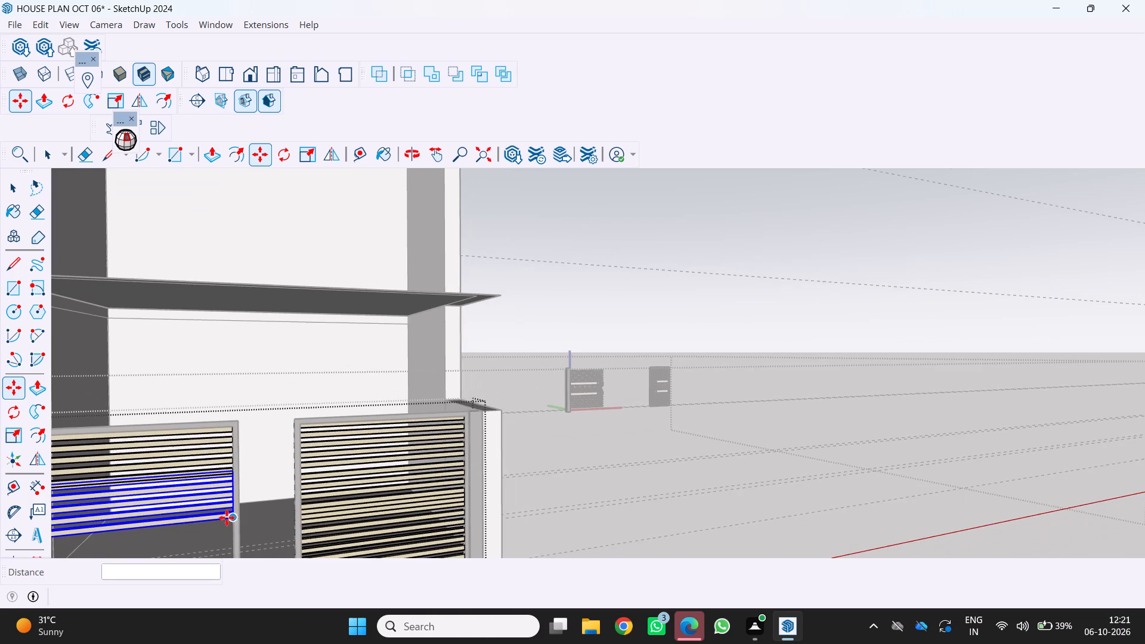
pyautogui.scroll(-7, 227, 518)
pyautogui.moveTo(222, 516); pyautogui.dragTo(175, 474, button='middle')
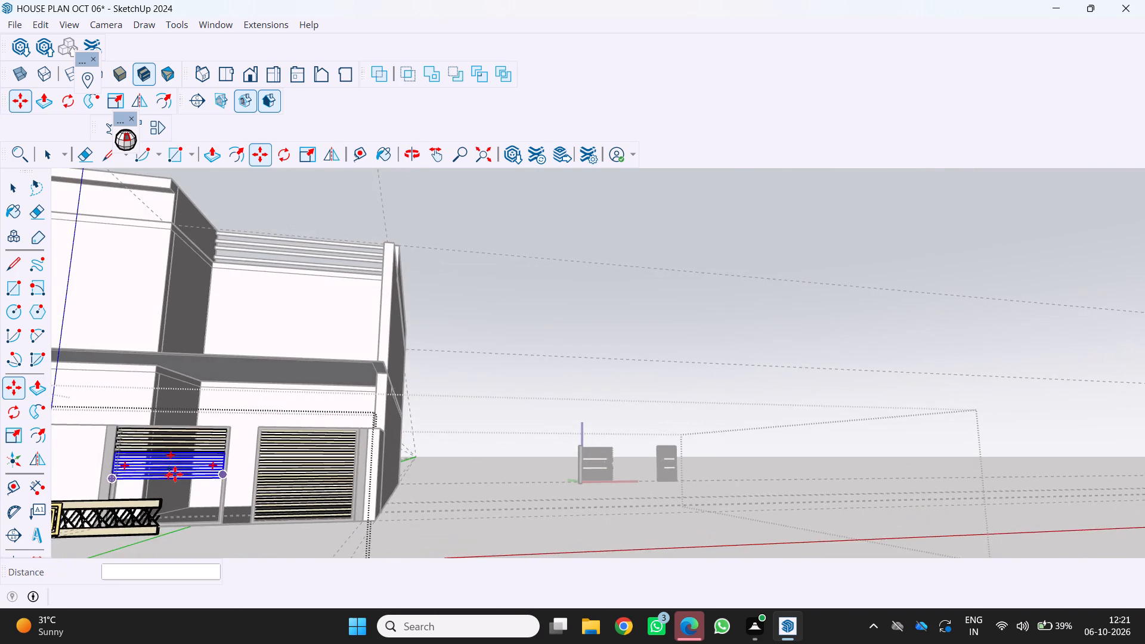
pyautogui.scroll(3, 182, 492)
pyautogui.click(237, 472)
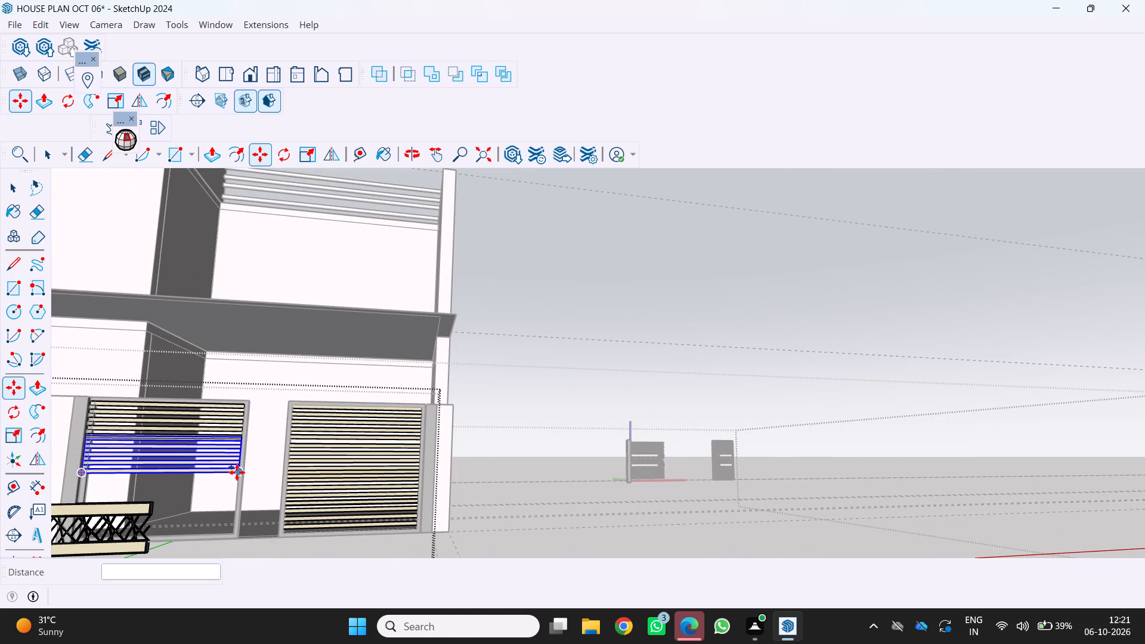
pyautogui.click(235, 507)
# Copy the first leaf's third slat group down to the bottom of the frame to fill the remaining gap.
pyautogui.scroll(2, 237, 520)
pyautogui.click(230, 510)
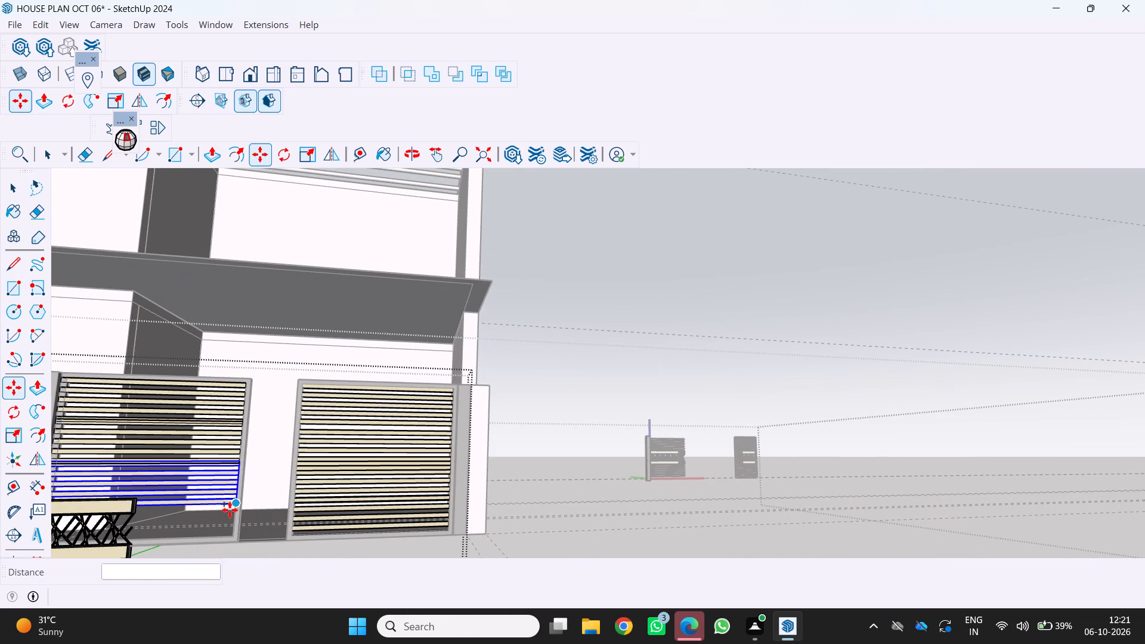
pyautogui.click(231, 539)
# Close the nested gate groups and return to the top level of the house model.
pyautogui.scroll(-12, 228, 547)
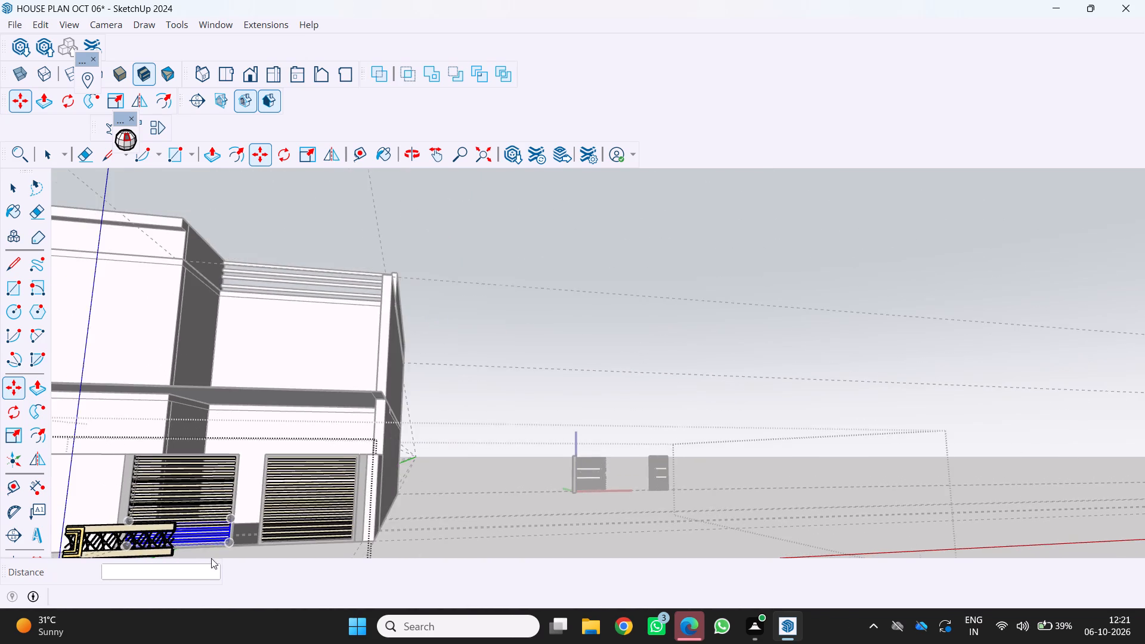
pyautogui.scroll(-3, 211, 558)
pyautogui.scroll(-10, 281, 539)
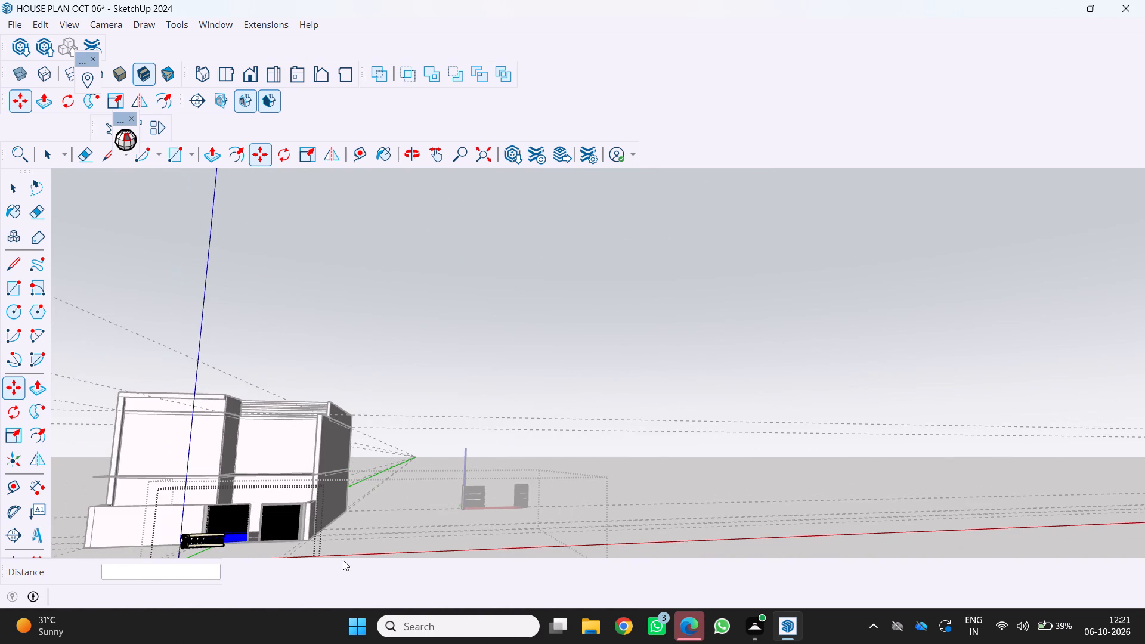
pyautogui.scroll(4, 392, 530)
pyautogui.scroll(-1, 354, 528)
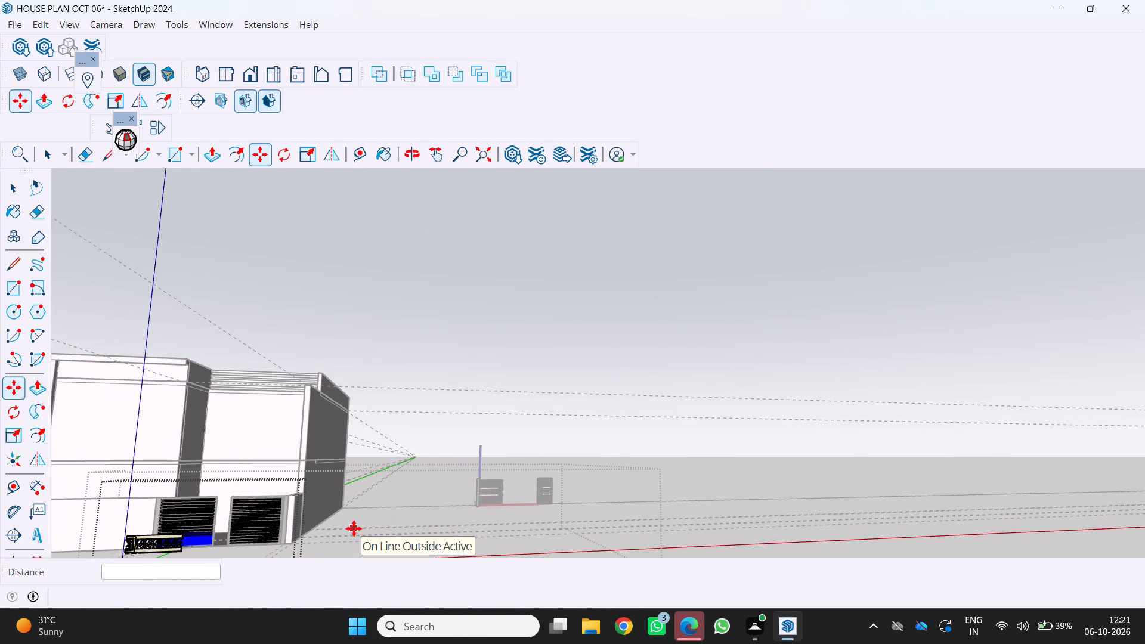
pyautogui.scroll(-3, 354, 528)
pyautogui.press('space')
pyautogui.press('End')
pyautogui.press('End')
pyautogui.press('End')
pyautogui.press('End')
pyautogui.press('End')
pyautogui.press('End')
pyautogui.press('End')
pyautogui.press('End')
pyautogui.press('End')
pyautogui.press('End')
pyautogui.press('End')
pyautogui.press('End')
pyautogui.press('End')
pyautogui.press('End')
pyautogui.press('End')
pyautogui.press('End')
pyautogui.press('End')
pyautogui.press('End')
pyautogui.press('End')
pyautogui.press('End')
pyautogui.click(394, 532)
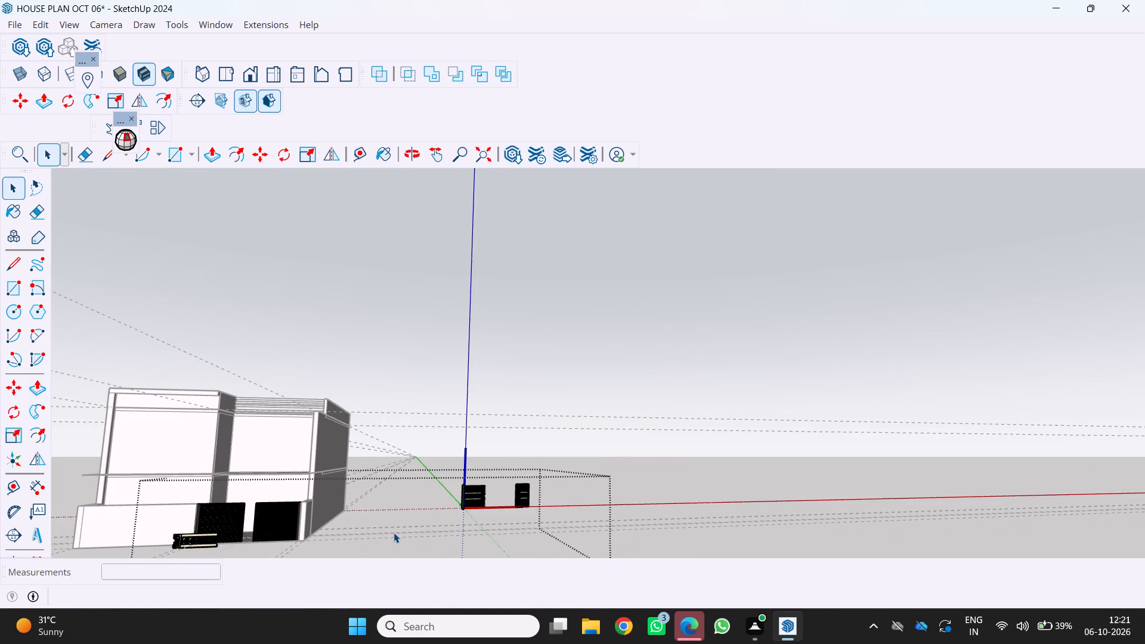
pyautogui.click(394, 532)
pyautogui.click(394, 532)
pyautogui.scroll(-12, 357, 528)
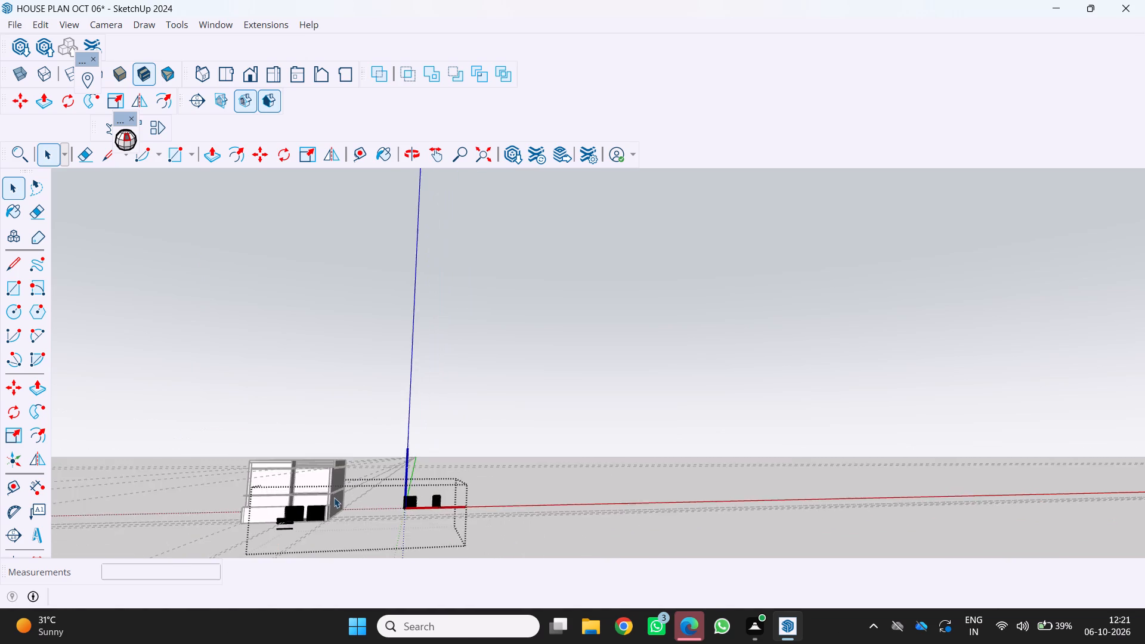
pyautogui.scroll(-5, 334, 497)
pyautogui.click(372, 531)
pyautogui.click(426, 530)
pyautogui.press('space')
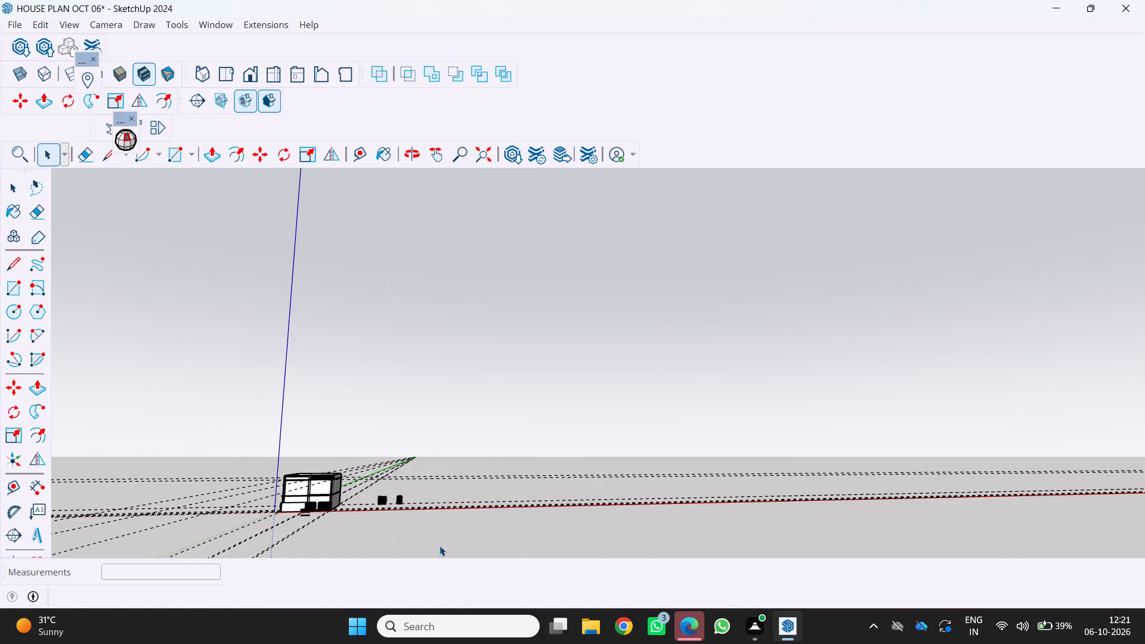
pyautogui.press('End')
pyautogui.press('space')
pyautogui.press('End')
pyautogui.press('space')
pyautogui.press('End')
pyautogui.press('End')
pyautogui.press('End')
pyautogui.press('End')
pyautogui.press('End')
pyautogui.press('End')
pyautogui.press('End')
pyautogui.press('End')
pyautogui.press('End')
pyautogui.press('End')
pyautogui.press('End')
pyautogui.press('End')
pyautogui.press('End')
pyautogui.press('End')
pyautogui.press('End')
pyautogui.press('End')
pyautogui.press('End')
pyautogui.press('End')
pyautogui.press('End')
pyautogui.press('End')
# Delete all construction guides from the house model.
pyautogui.scroll(3, 281, 507)
pyautogui.moveTo(276, 501); pyautogui.dragTo(359, 546, button='middle')
pyautogui.scroll(5, 344, 532)
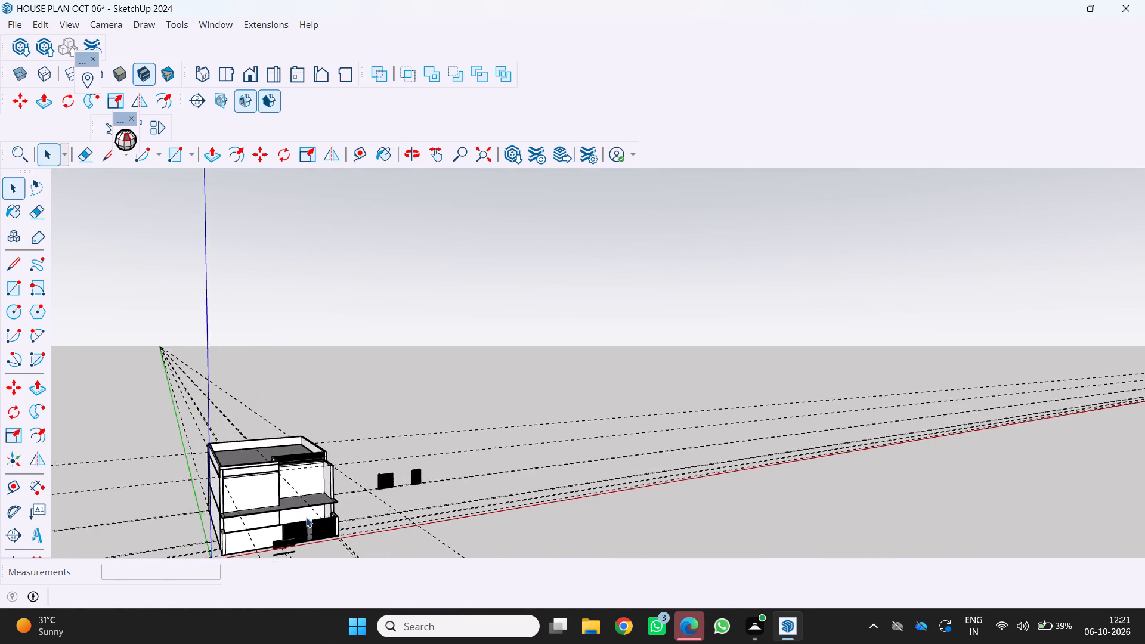
pyautogui.scroll(1, 306, 517)
pyautogui.scroll(-1, 341, 485)
pyautogui.moveTo(341, 485); pyautogui.dragTo(211, 469, button='middle')
pyautogui.middleClick(211, 468)
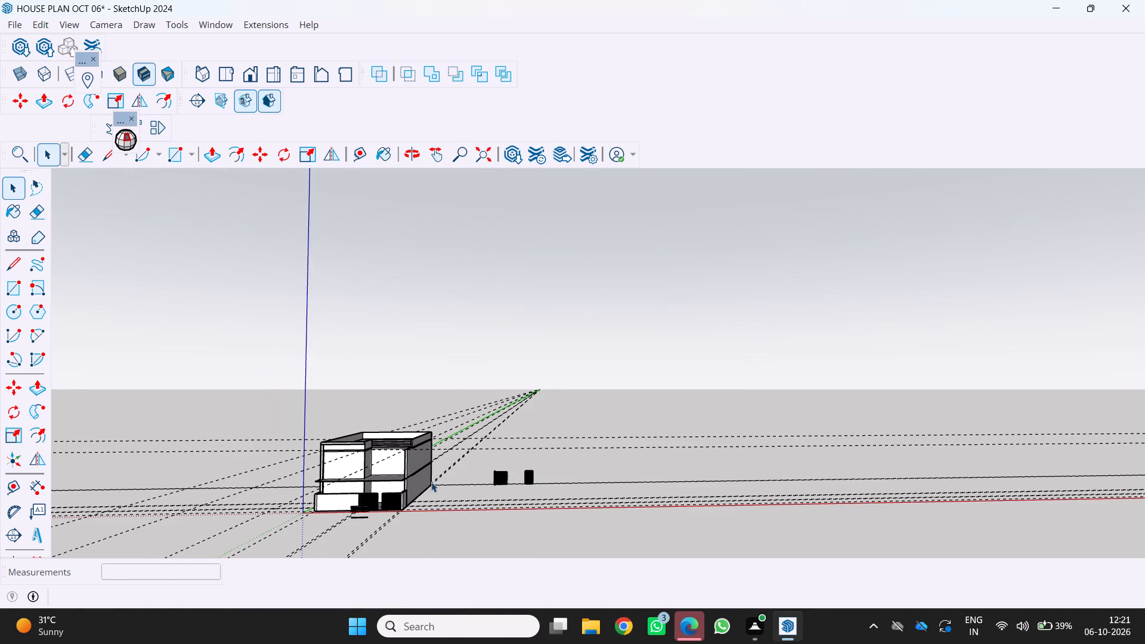
pyautogui.click(45, 20)
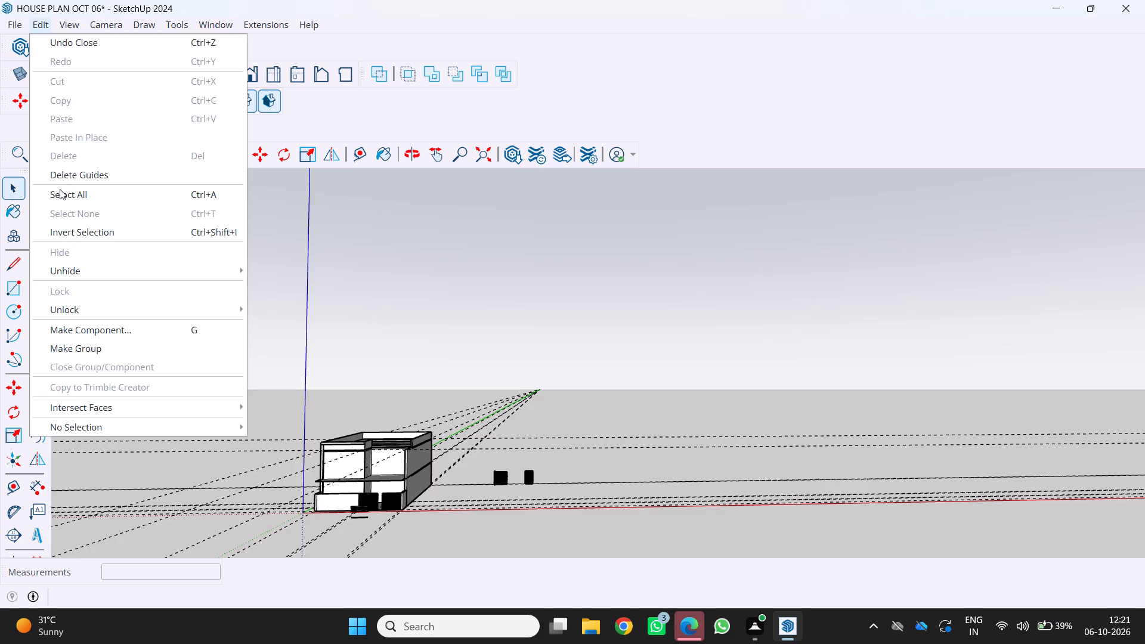
pyautogui.click(63, 173)
# Examine the house front and the two slatted gate leaves from several distances and angles.
pyautogui.scroll(-3, 181, 428)
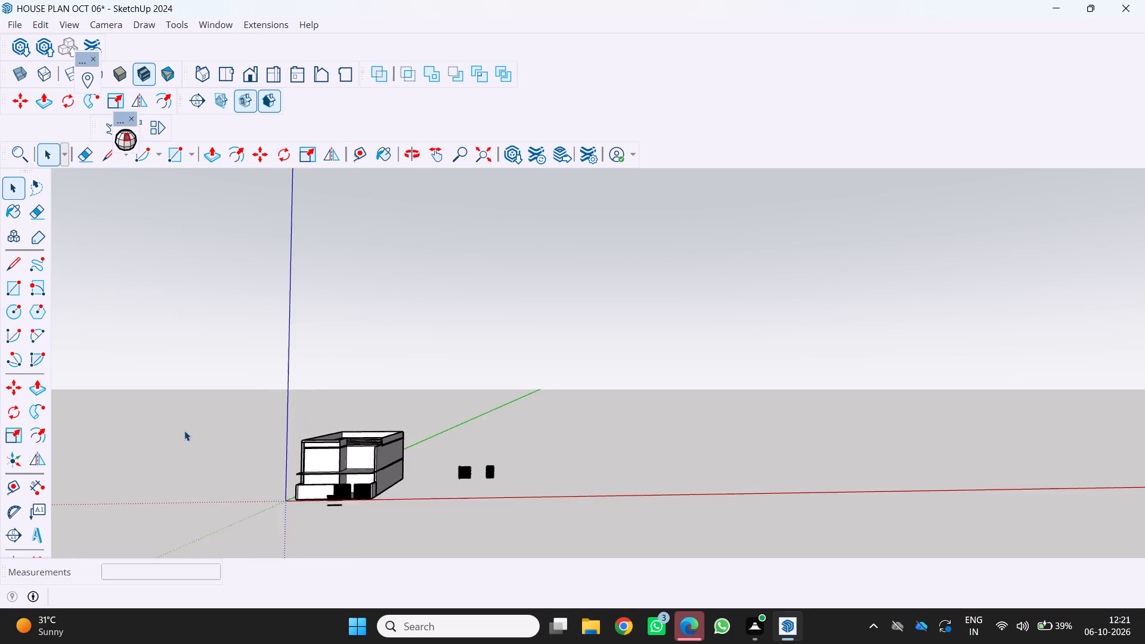
pyautogui.moveTo(191, 431); pyautogui.dragTo(270, 468, button='middle')
pyautogui.scroll(4, 295, 488)
pyautogui.moveTo(274, 487); pyautogui.dragTo(206, 376, button='middle')
pyautogui.scroll(1, 206, 377)
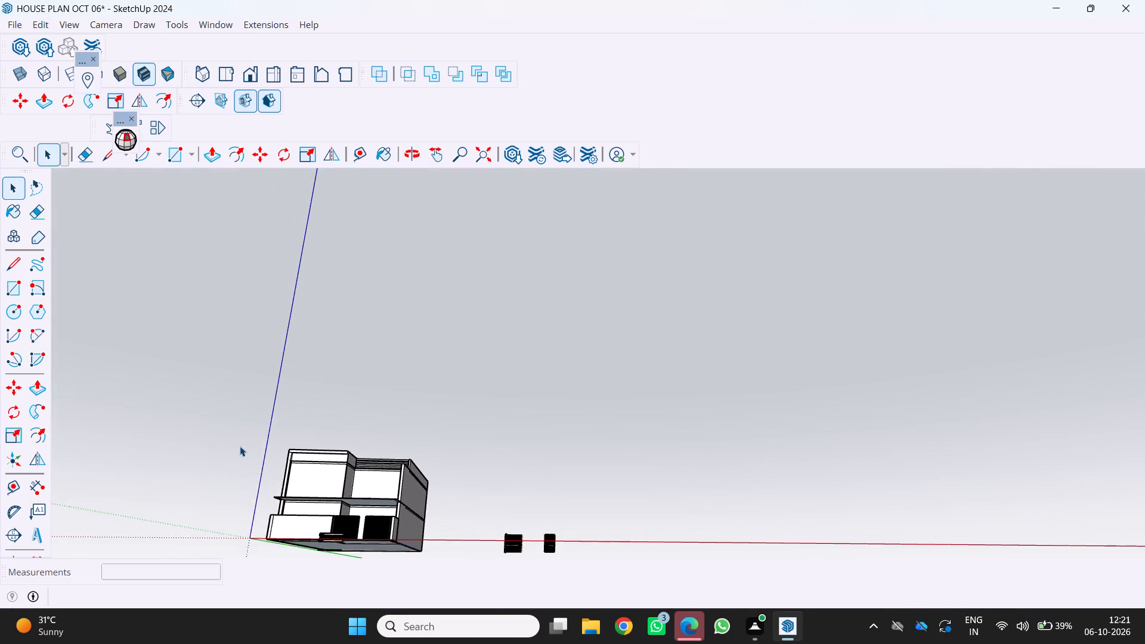
pyautogui.scroll(7, 241, 448)
pyautogui.scroll(-11, 321, 504)
pyautogui.moveTo(321, 519); pyautogui.dragTo(346, 577, button='middle')
pyautogui.scroll(14, 323, 519)
pyautogui.scroll(4, 414, 525)
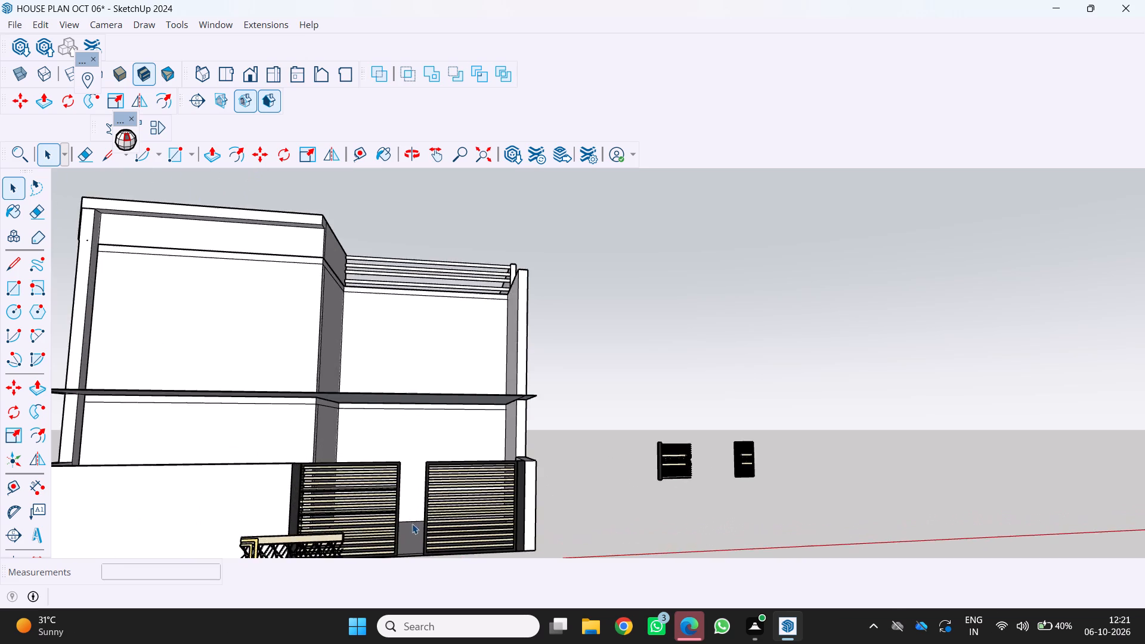
pyautogui.scroll(4, 409, 524)
pyautogui.scroll(-9, 408, 540)
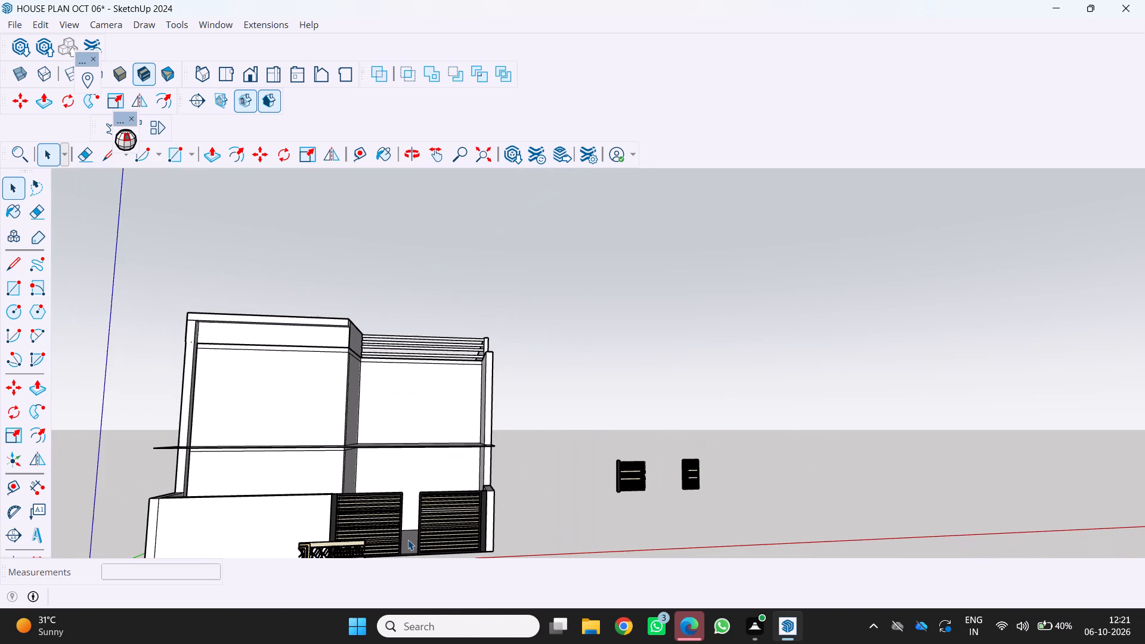
pyautogui.scroll(1, 408, 540)
pyautogui.scroll(-6, 363, 550)
pyautogui.scroll(-5, 307, 534)
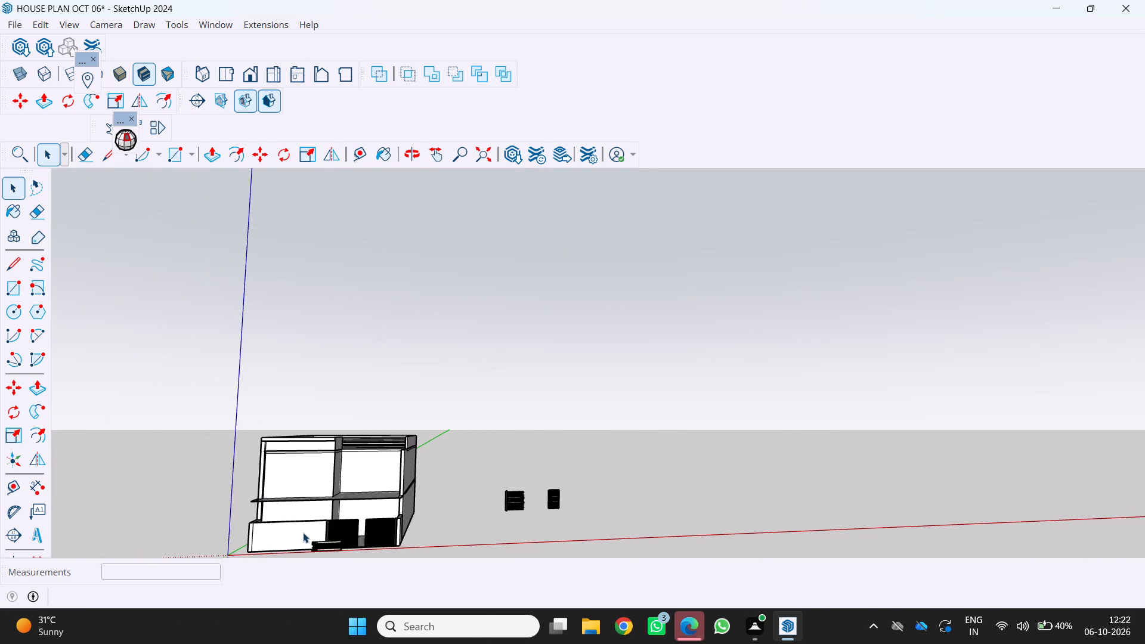
pyautogui.moveTo(286, 510); pyautogui.dragTo(306, 580, button='middle')
pyautogui.scroll(-1, 305, 577)
pyautogui.scroll(6, 386, 509)
pyautogui.scroll(-2, 416, 535)
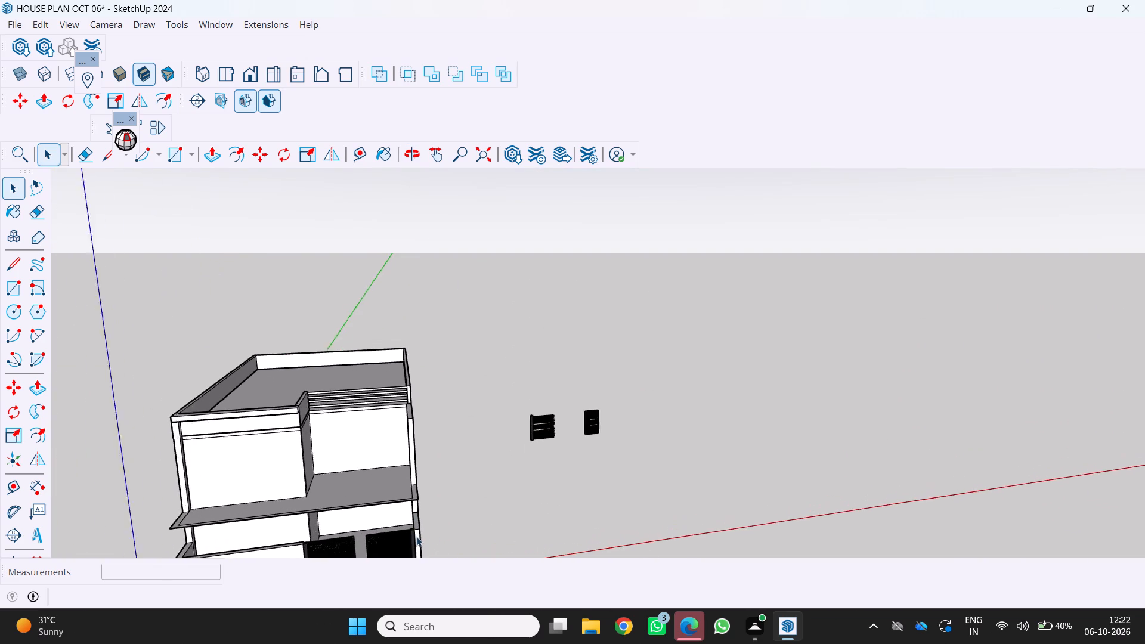
pyautogui.scroll(-7, 416, 537)
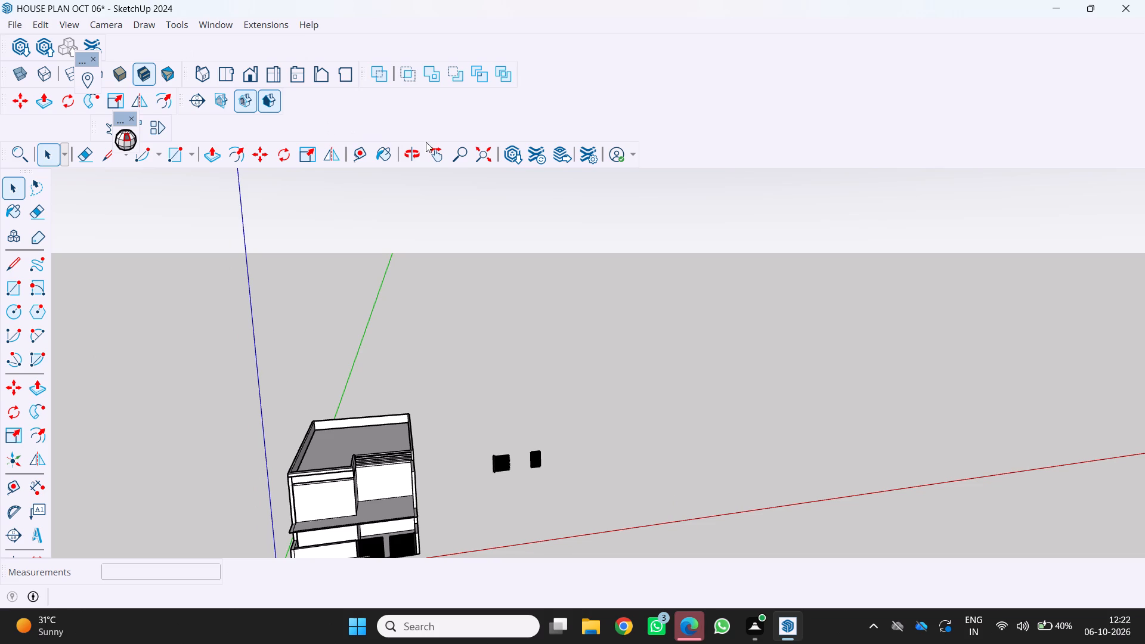
pyautogui.click(437, 150)
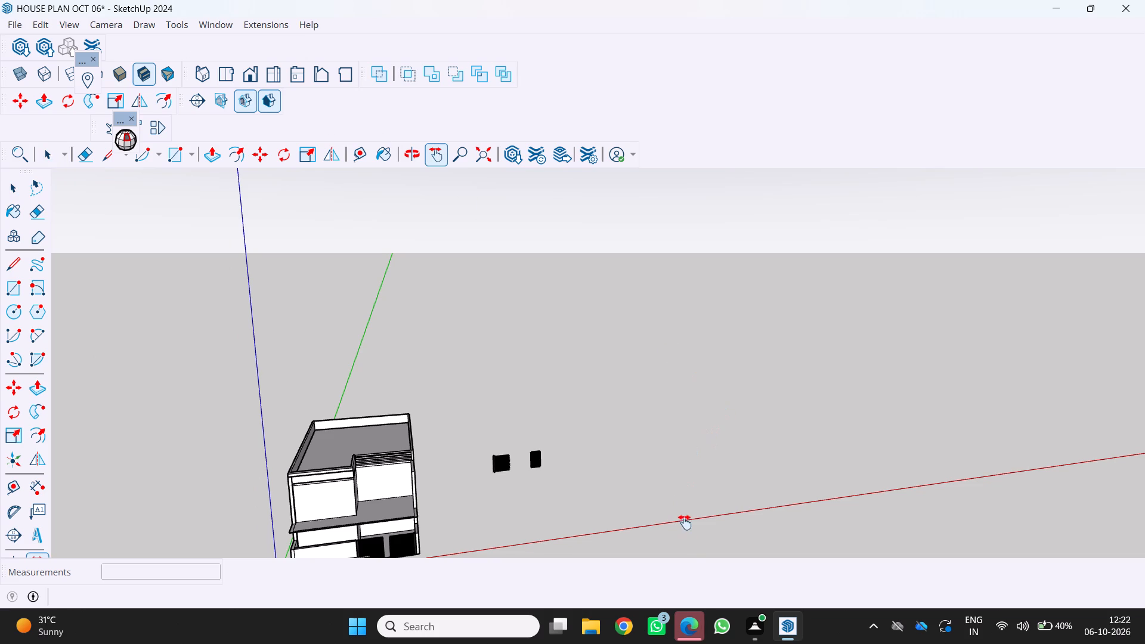
pyautogui.moveTo(685, 522); pyautogui.dragTo(719, 392)
pyautogui.scroll(11, 515, 395)
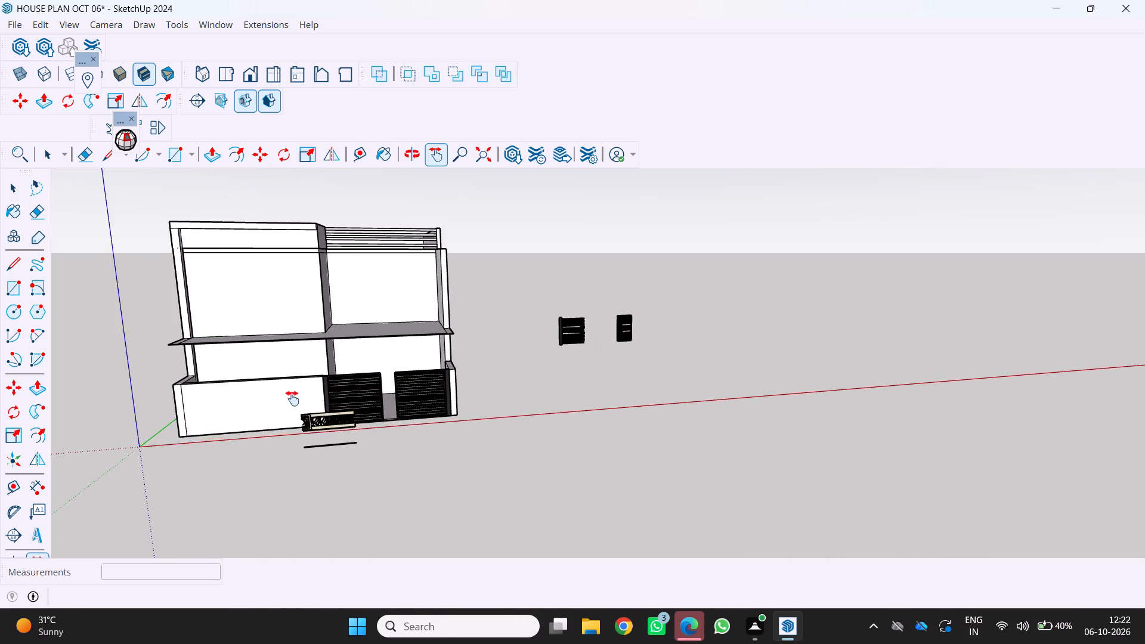
pyautogui.scroll(9, 292, 398)
pyautogui.scroll(3, 477, 439)
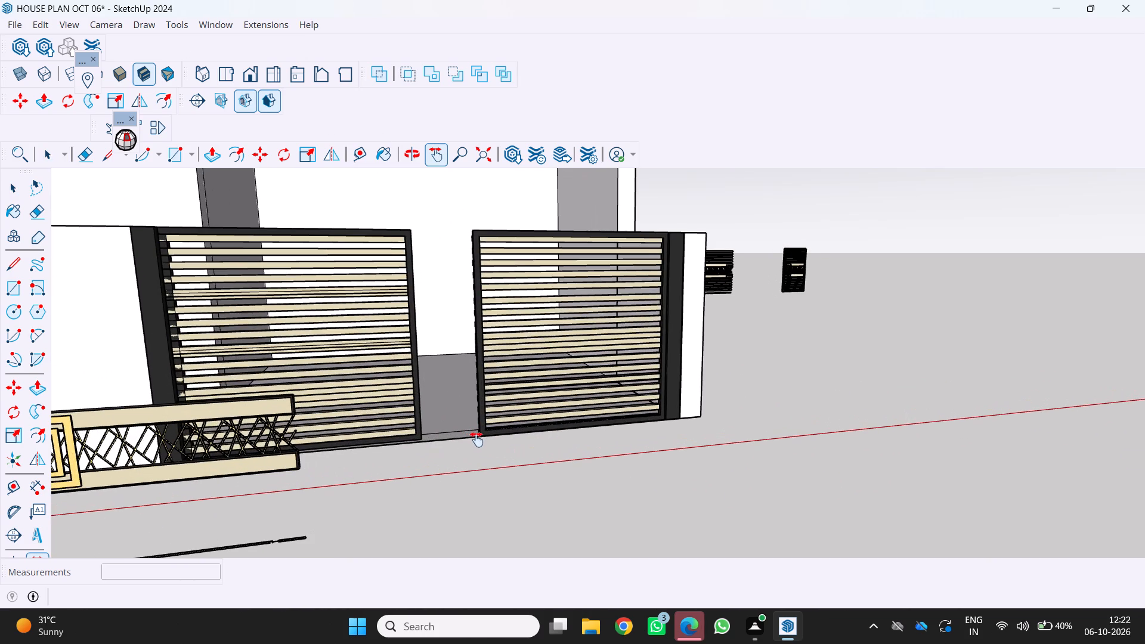
pyautogui.scroll(2, 474, 434)
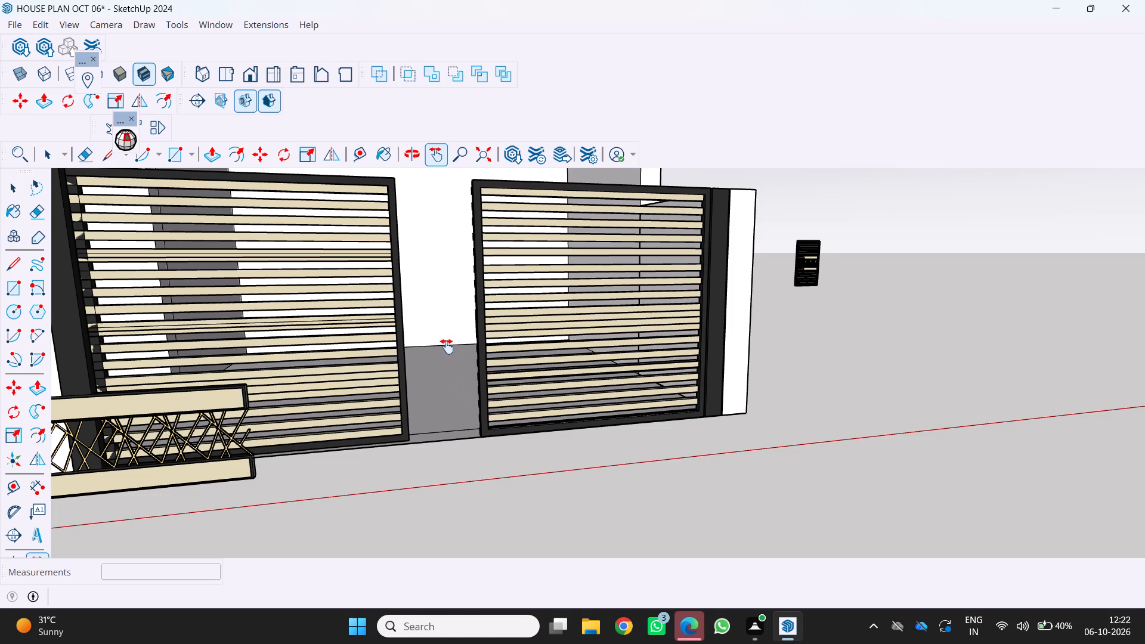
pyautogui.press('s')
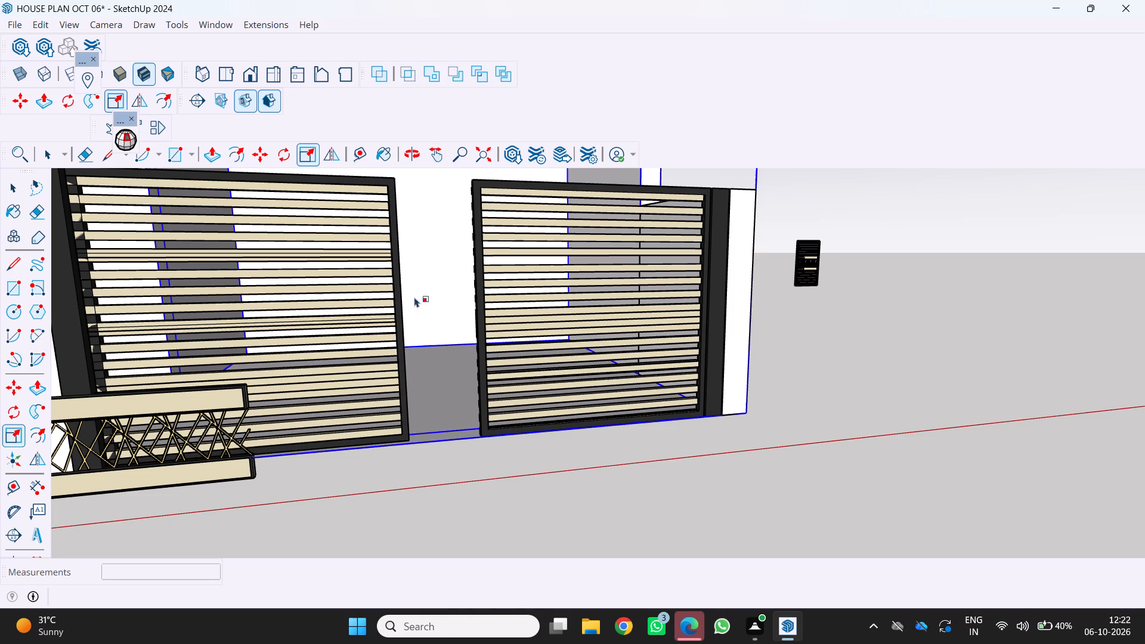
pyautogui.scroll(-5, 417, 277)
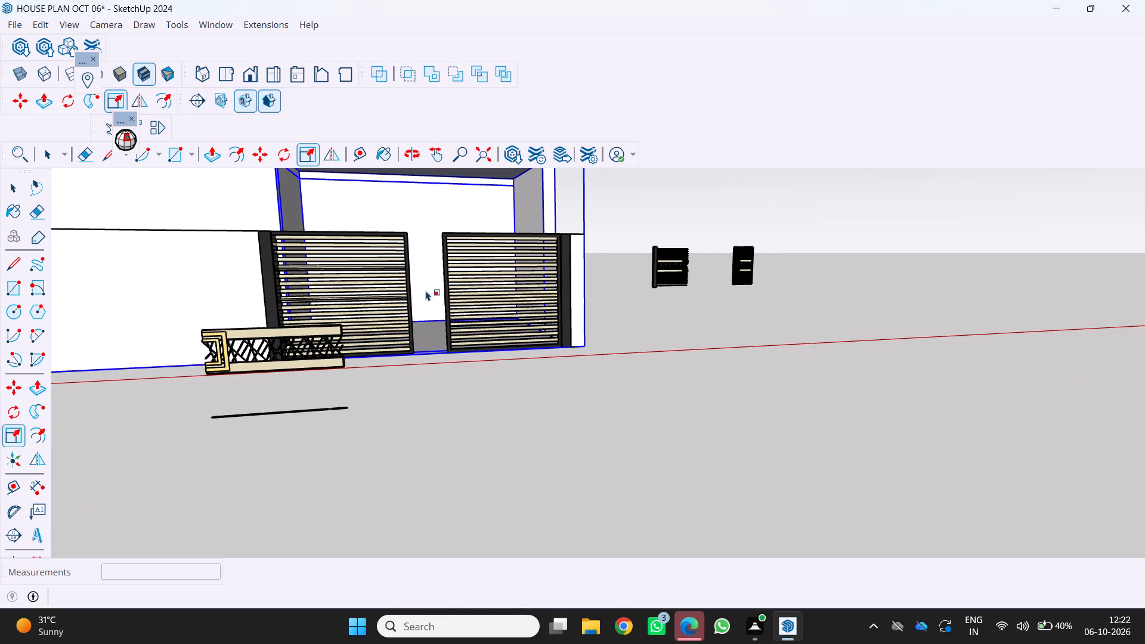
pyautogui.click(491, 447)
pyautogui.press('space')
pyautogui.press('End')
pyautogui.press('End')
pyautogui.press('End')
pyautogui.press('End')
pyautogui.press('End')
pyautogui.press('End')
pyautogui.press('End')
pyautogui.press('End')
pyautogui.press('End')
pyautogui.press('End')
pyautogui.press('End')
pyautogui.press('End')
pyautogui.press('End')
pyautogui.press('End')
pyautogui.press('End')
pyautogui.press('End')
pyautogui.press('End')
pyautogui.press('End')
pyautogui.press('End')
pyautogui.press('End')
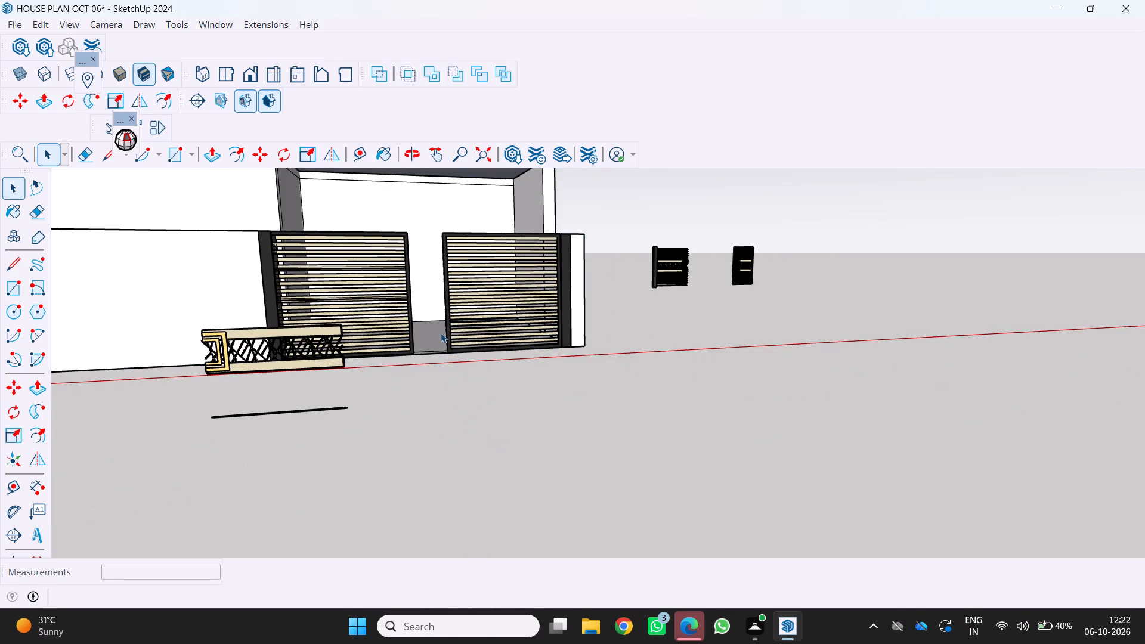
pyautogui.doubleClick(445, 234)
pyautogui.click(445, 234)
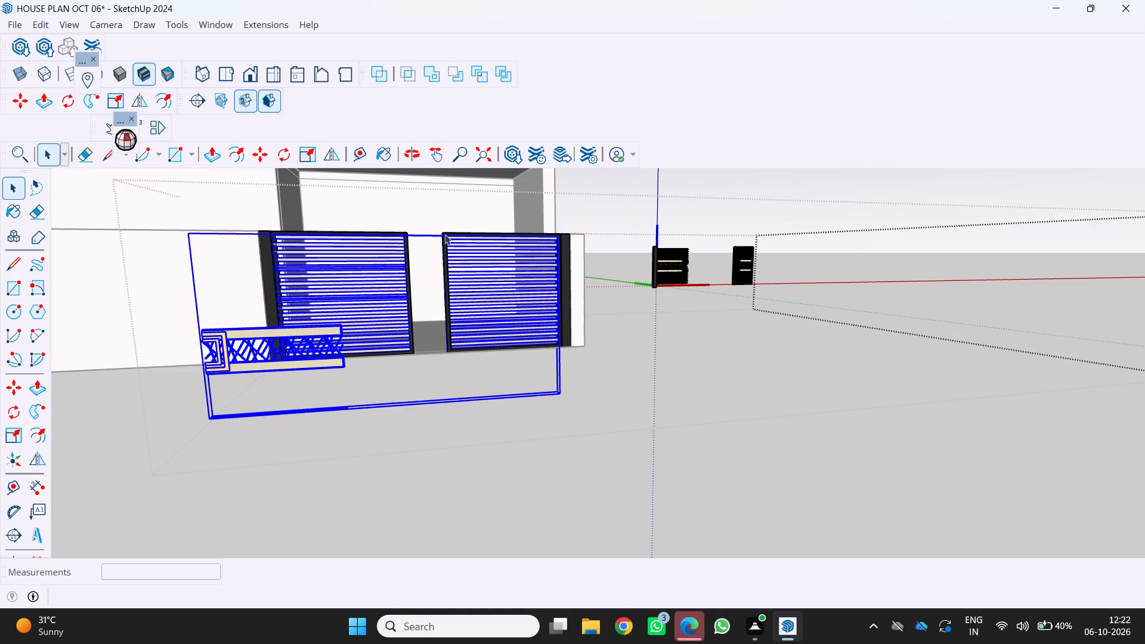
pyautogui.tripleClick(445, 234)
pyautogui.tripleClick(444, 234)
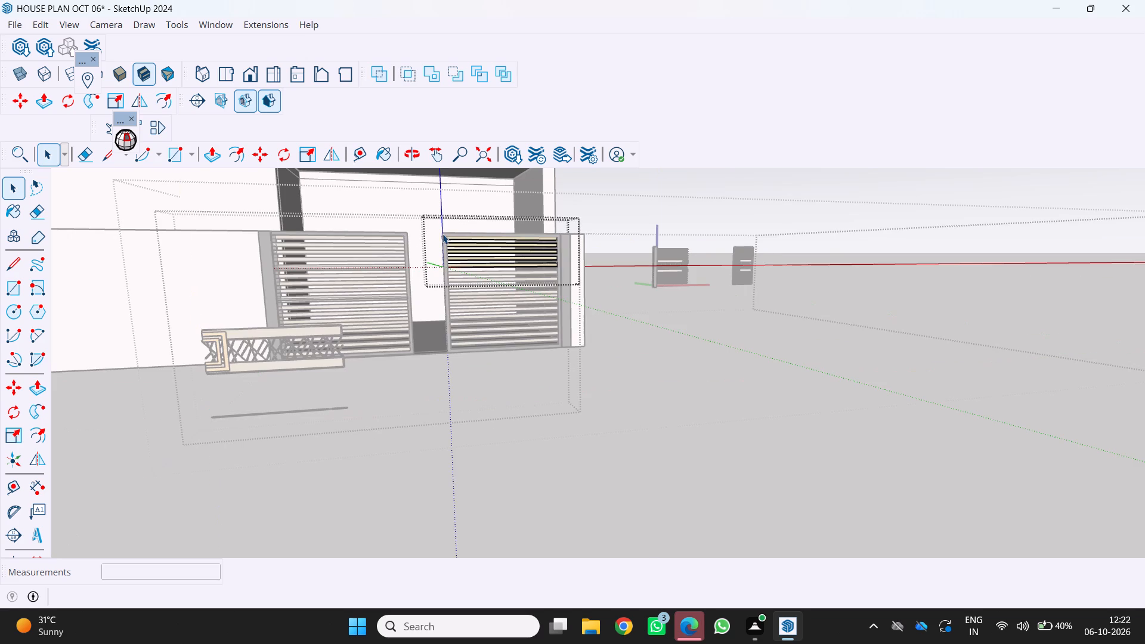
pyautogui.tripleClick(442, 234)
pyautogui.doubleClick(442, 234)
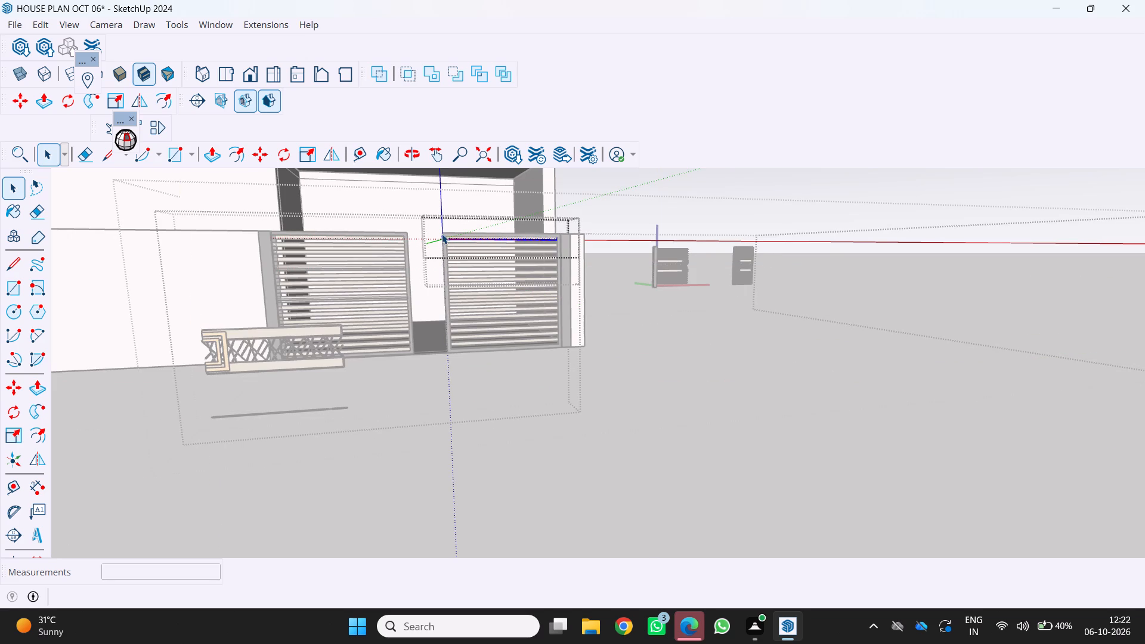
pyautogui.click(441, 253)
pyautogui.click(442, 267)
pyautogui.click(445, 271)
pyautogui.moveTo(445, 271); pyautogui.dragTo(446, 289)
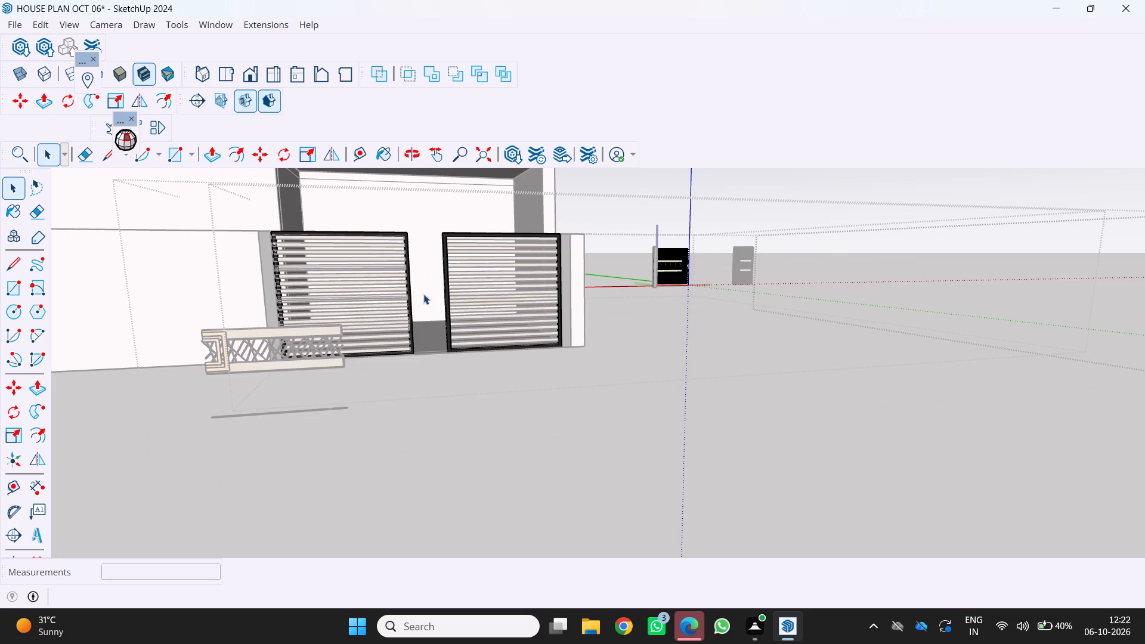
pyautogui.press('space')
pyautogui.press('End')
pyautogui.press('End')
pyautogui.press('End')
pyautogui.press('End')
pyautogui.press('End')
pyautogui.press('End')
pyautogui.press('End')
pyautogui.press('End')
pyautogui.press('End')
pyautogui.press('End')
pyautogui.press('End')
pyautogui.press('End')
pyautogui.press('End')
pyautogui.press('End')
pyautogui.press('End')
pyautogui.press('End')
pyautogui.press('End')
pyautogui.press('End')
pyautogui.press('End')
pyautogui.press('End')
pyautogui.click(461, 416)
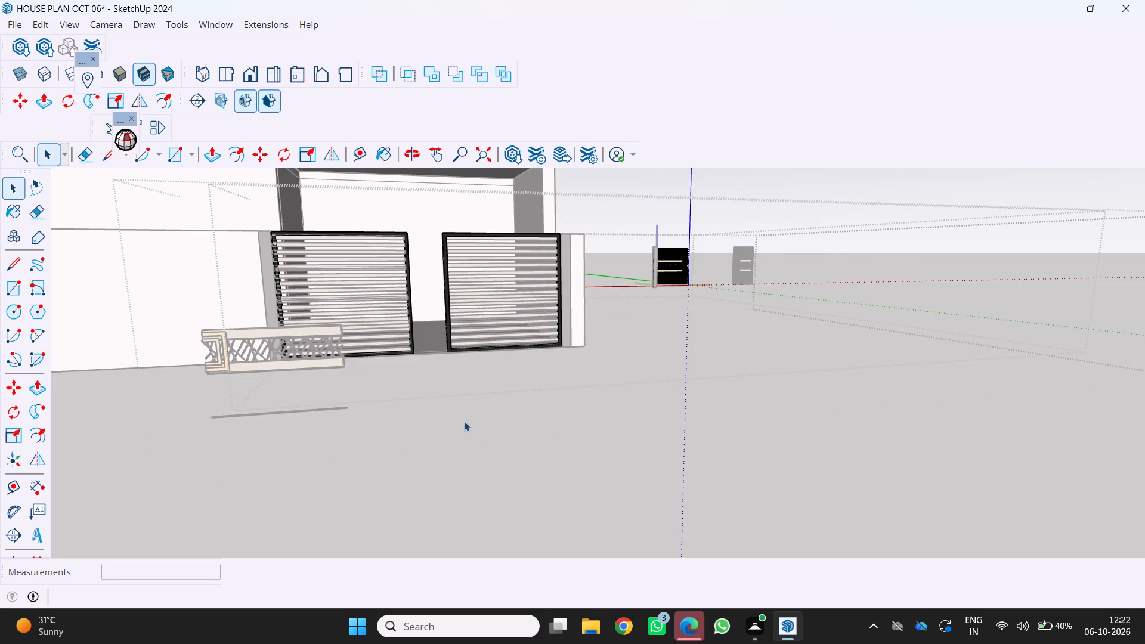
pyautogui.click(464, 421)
# Open the gate group and delete the criss-cross lattice between the two bars of the leftover panel in front of the first leaf.
pyautogui.scroll(-4, 654, 341)
pyautogui.scroll(3, 706, 305)
pyautogui.moveTo(717, 293); pyautogui.dragTo(682, 352, button='middle')
pyautogui.middleClick(682, 352)
pyautogui.scroll(-10, 843, 225)
pyautogui.scroll(1, 813, 199)
pyautogui.moveTo(813, 198); pyautogui.dragTo(666, 258, button='middle')
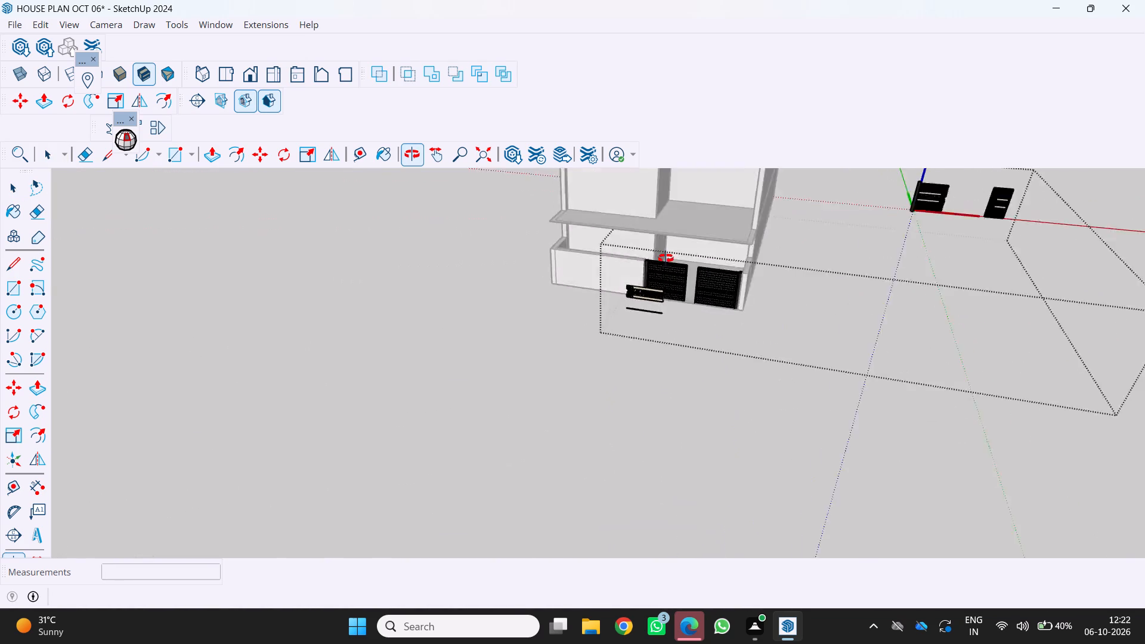
pyautogui.moveTo(666, 258); pyautogui.dragTo(567, 324, button='middle')
pyautogui.scroll(1, 948, 374)
pyautogui.scroll(2, 404, 437)
pyautogui.moveTo(608, 373); pyautogui.dragTo(701, 388, button='middle')
pyautogui.scroll(2, 583, 306)
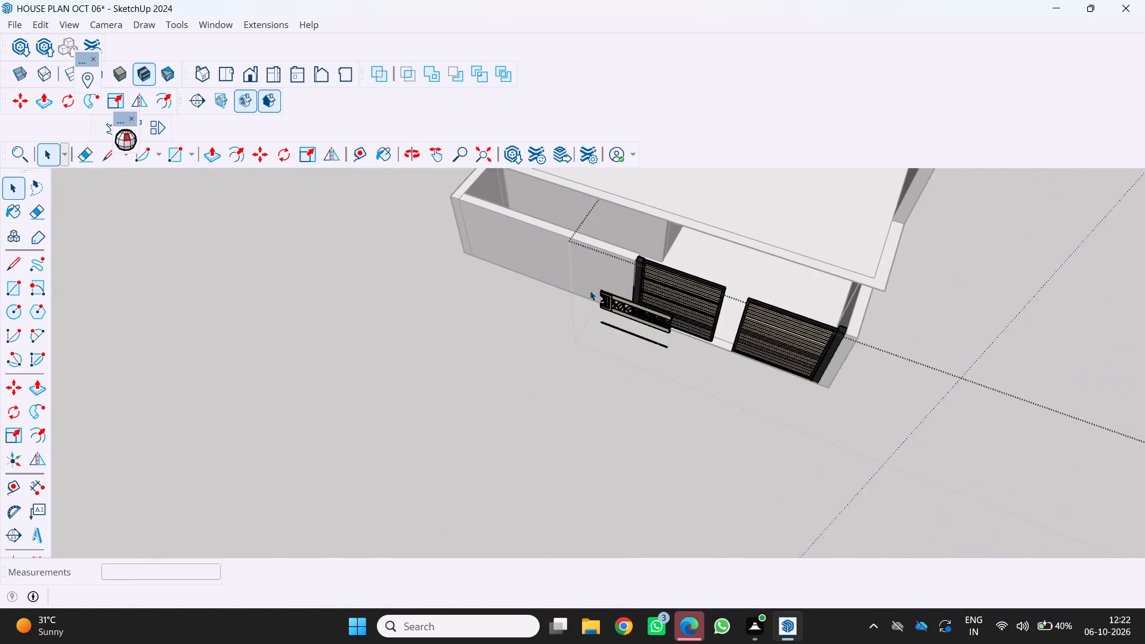
pyautogui.scroll(4, 590, 290)
pyautogui.click(637, 319)
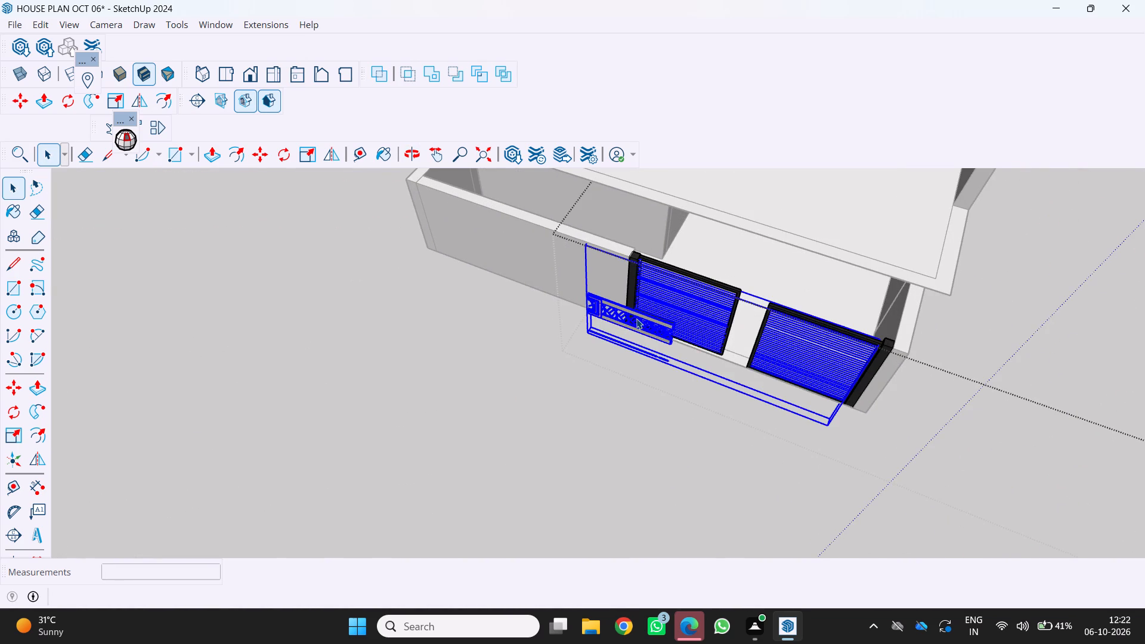
pyautogui.doubleClick(636, 318)
pyautogui.click(604, 309)
pyautogui.click(592, 305)
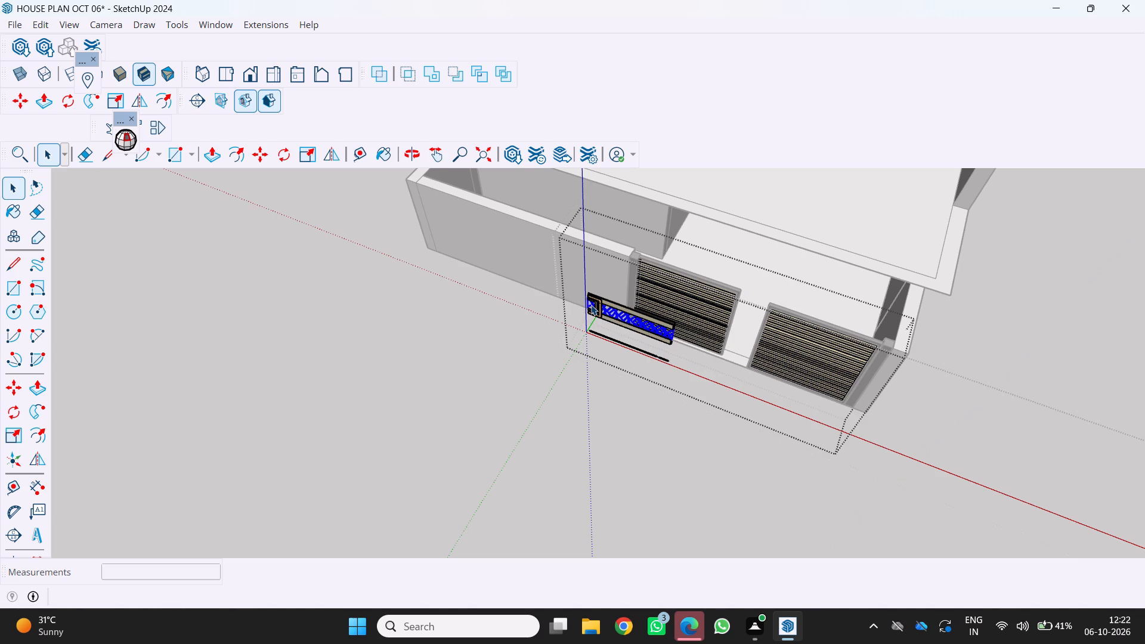
pyautogui.press('Delete')
# Delete the infill piece inside the small square frame at the end of the leftover panel.
pyautogui.scroll(2, 589, 301)
pyautogui.keyDown('ctrl'); pyautogui.doubleClick(593, 296); pyautogui.keyUp('ctrl')
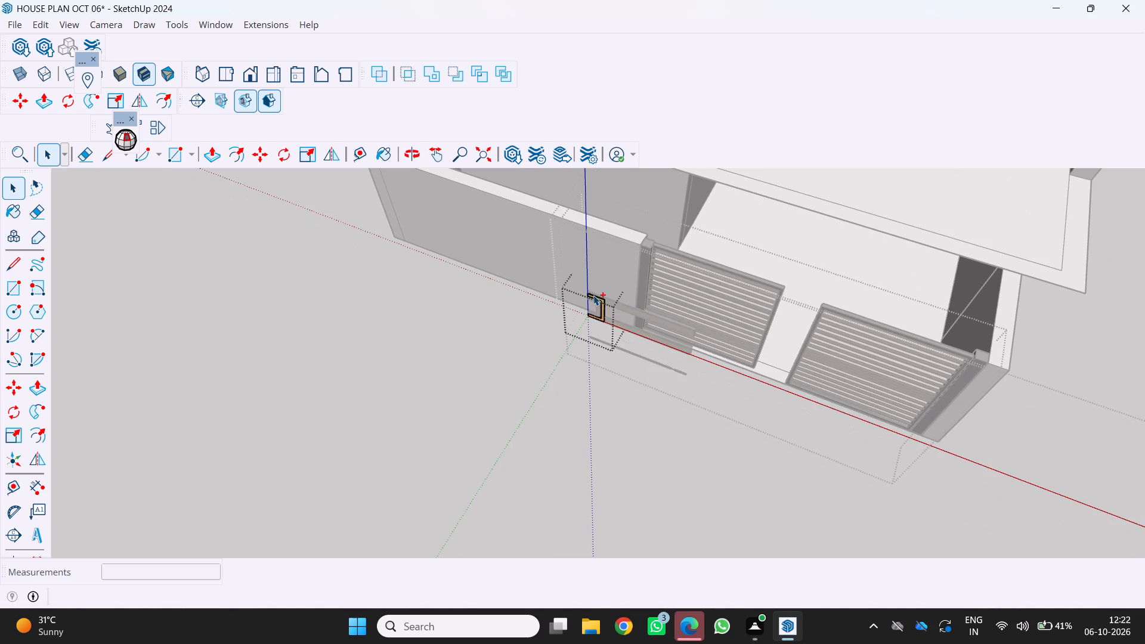
pyautogui.hotkey('ctrl', 'Delete')
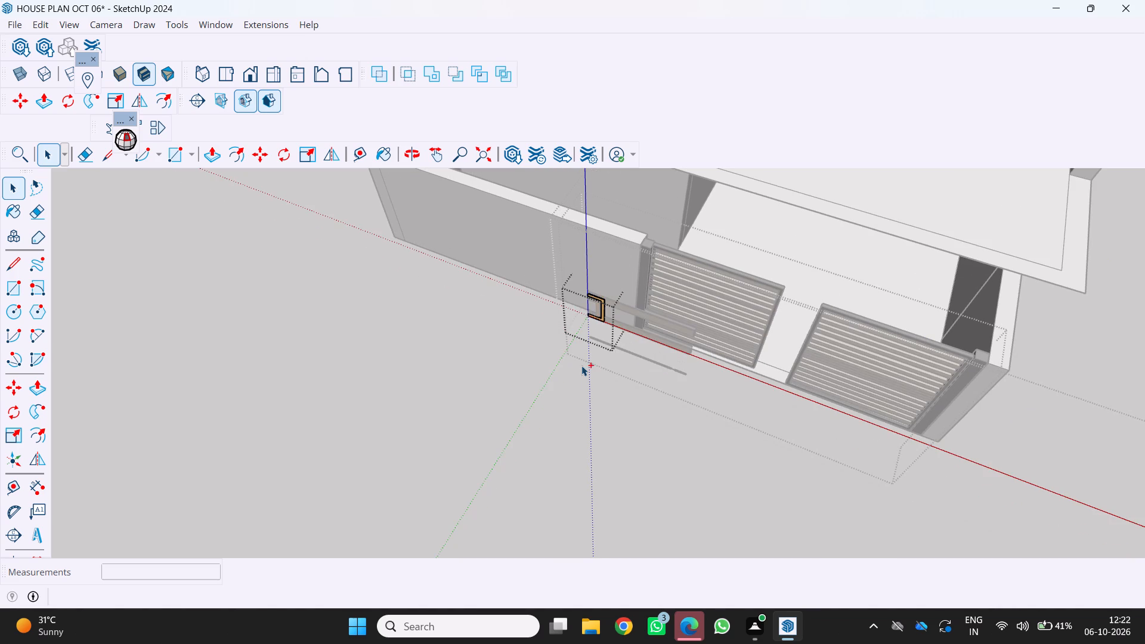
pyautogui.keyDown('ctrl'); pyautogui.click(579, 370); pyautogui.keyUp('ctrl')
pyautogui.keyDown('ctrl'); pyautogui.click(595, 303); pyautogui.keyUp('ctrl')
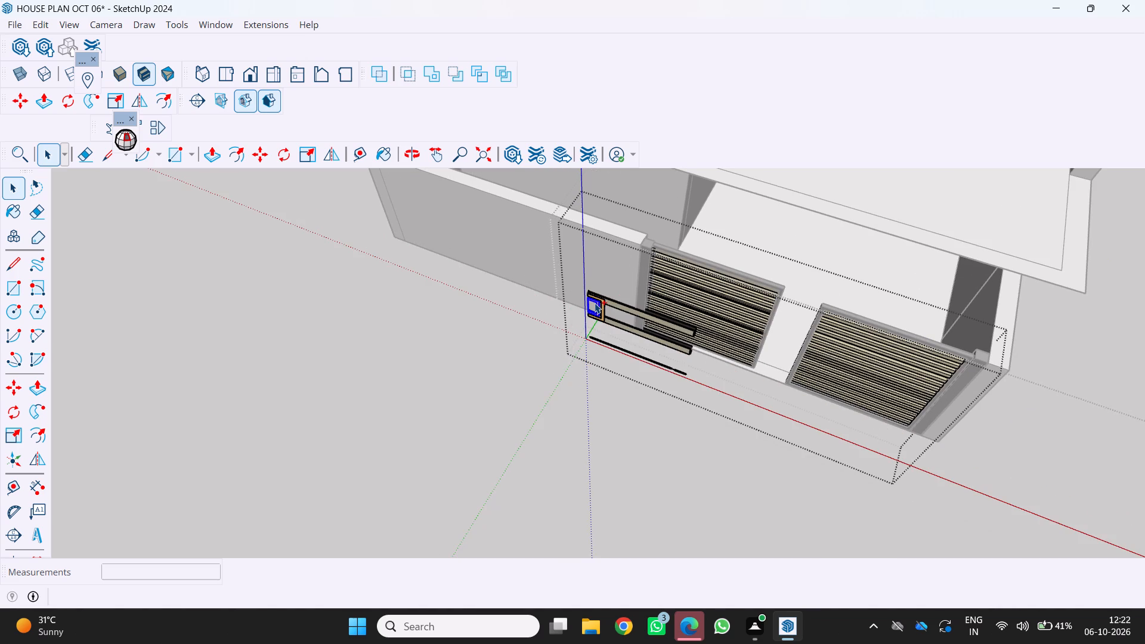
pyautogui.hotkey('ctrl', 'Delete')
pyautogui.hotkey('ctrl', 'Delete')
pyautogui.press('Delete')
pyautogui.hotkey('ctrl', 'Delete')
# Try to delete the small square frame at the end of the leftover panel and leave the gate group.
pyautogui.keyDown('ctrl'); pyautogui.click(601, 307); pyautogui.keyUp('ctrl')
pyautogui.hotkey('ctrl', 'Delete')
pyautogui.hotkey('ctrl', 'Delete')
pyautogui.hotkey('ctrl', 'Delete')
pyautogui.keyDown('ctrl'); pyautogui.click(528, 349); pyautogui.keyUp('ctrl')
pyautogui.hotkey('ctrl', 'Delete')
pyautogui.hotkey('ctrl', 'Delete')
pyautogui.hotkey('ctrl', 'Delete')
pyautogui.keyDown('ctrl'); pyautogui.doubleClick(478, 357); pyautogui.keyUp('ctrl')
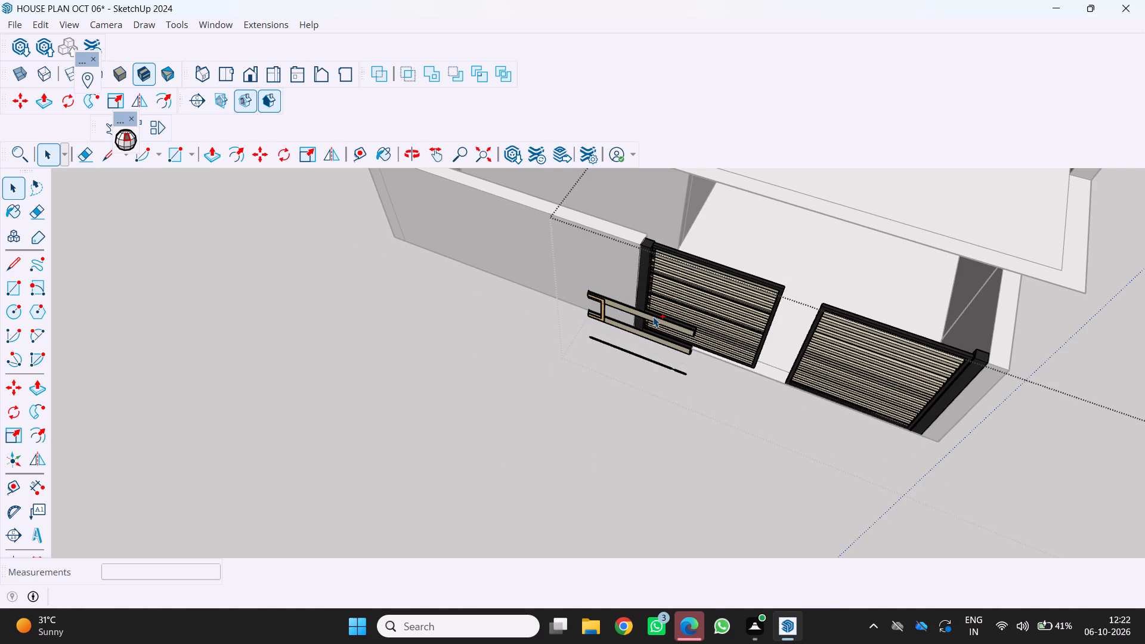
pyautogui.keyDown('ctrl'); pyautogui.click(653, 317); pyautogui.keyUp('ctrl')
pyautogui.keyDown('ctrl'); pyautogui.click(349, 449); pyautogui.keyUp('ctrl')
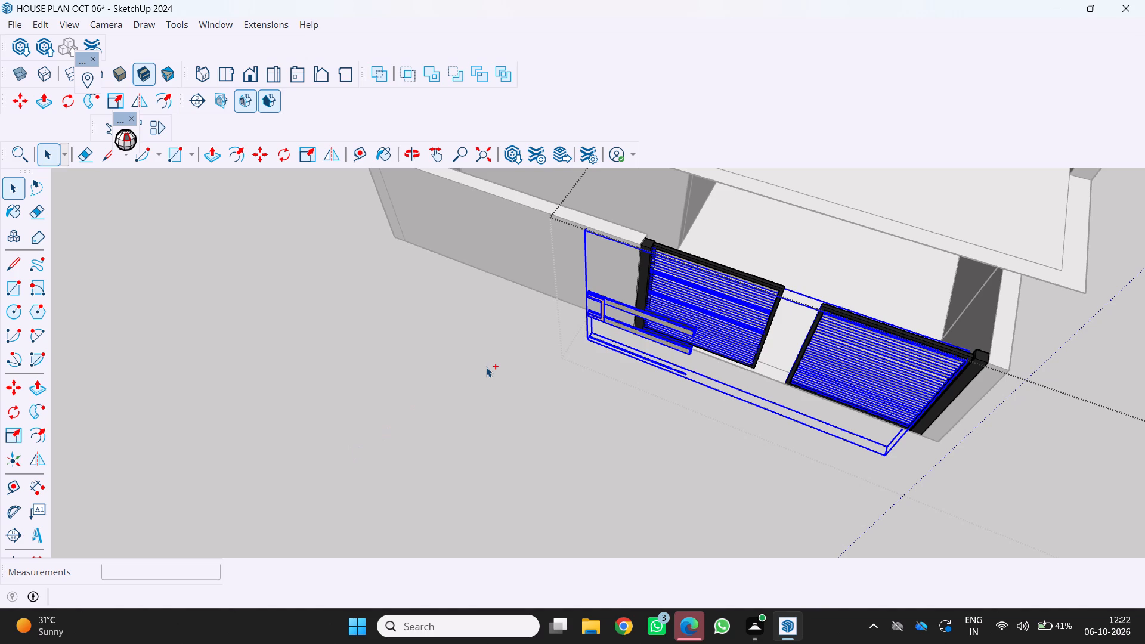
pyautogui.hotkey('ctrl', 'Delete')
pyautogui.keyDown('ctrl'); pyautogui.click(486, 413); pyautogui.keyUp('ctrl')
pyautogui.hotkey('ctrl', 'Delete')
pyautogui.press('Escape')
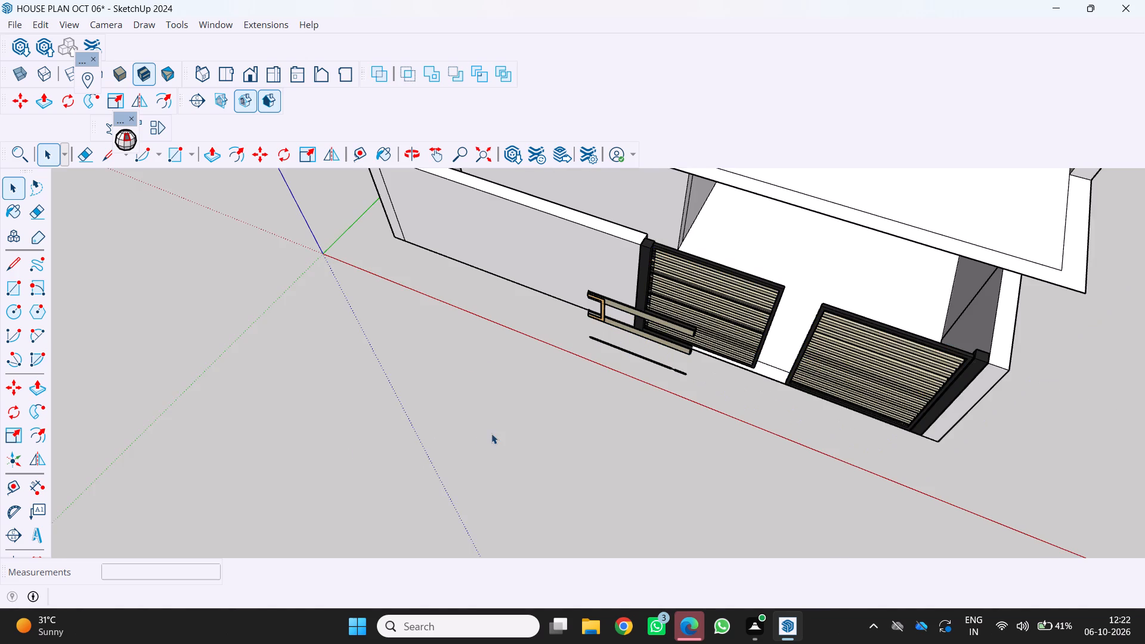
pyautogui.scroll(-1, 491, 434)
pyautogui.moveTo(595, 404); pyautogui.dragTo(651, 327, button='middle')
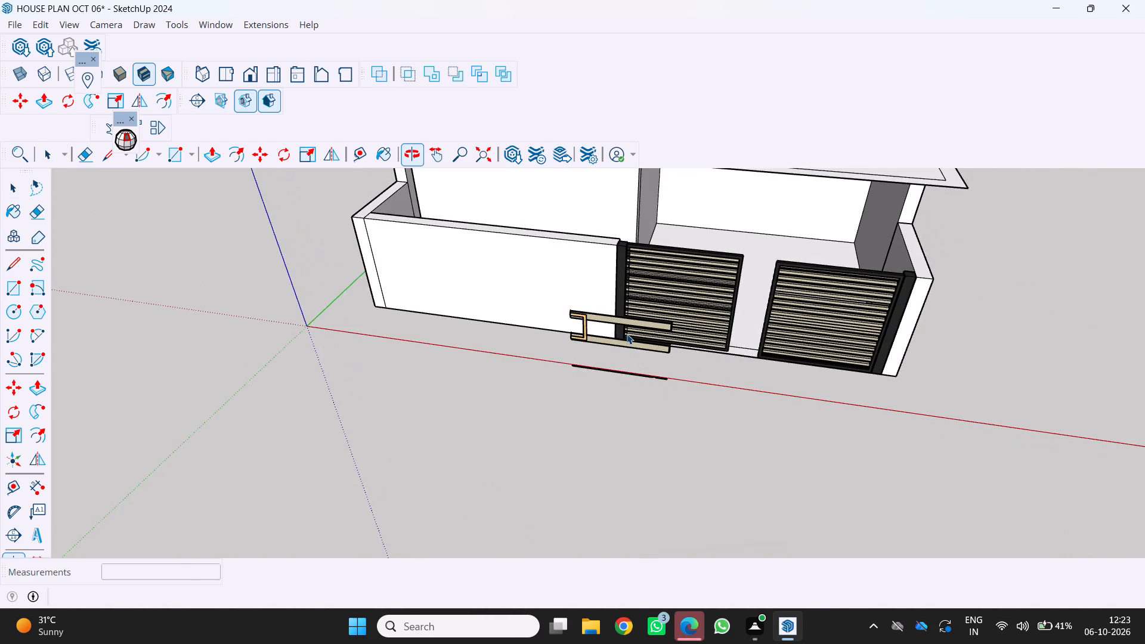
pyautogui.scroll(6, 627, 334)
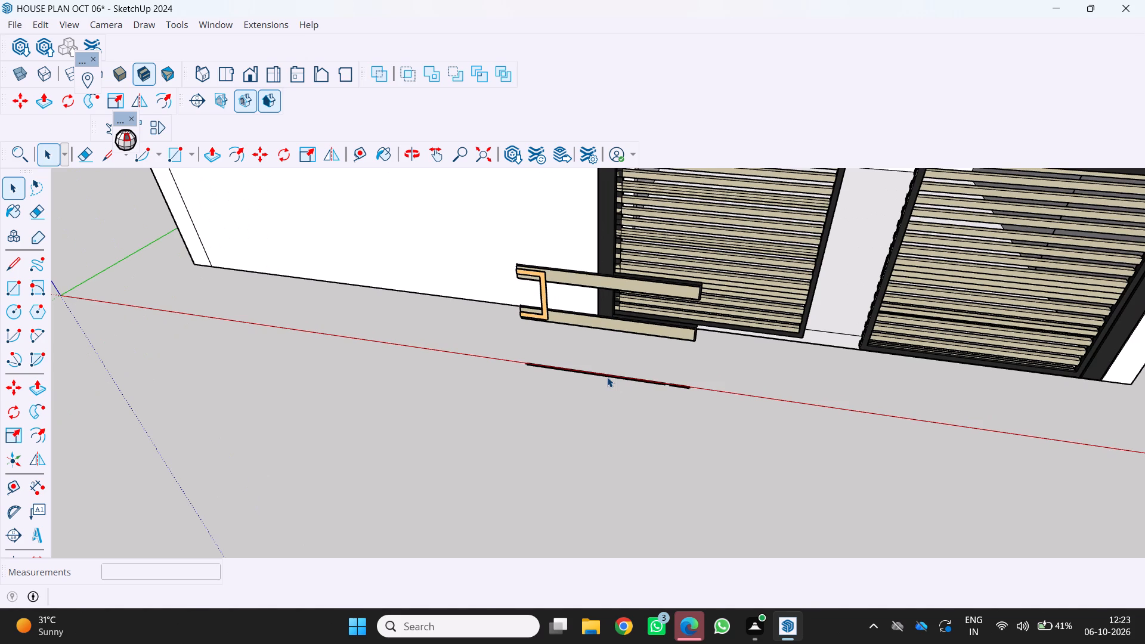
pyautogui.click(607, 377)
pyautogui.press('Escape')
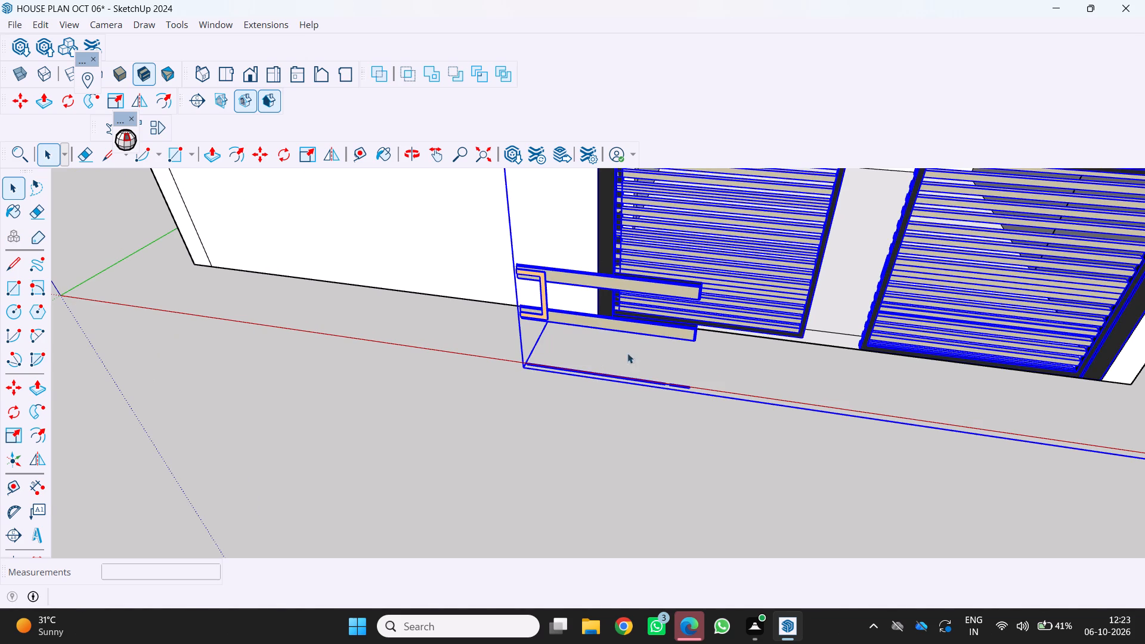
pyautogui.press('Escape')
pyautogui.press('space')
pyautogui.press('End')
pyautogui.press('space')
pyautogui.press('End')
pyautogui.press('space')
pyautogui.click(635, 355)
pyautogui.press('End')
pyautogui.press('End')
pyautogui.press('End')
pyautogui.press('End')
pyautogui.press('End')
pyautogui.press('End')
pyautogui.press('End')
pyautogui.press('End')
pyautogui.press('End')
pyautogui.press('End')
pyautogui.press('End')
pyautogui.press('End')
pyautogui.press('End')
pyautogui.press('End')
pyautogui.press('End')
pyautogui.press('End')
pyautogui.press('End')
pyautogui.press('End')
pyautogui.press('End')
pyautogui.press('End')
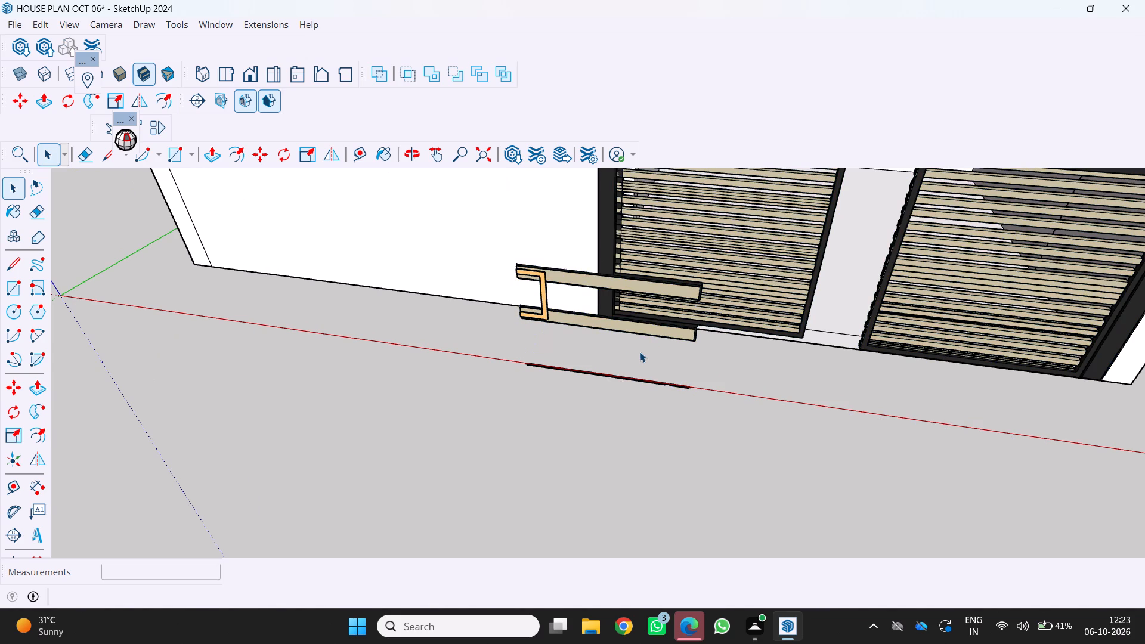
# Reopen the gate group down to the leftover panel and delete its lower and upper horizontal bars.
pyautogui.doubleClick(648, 326)
pyautogui.click(648, 326)
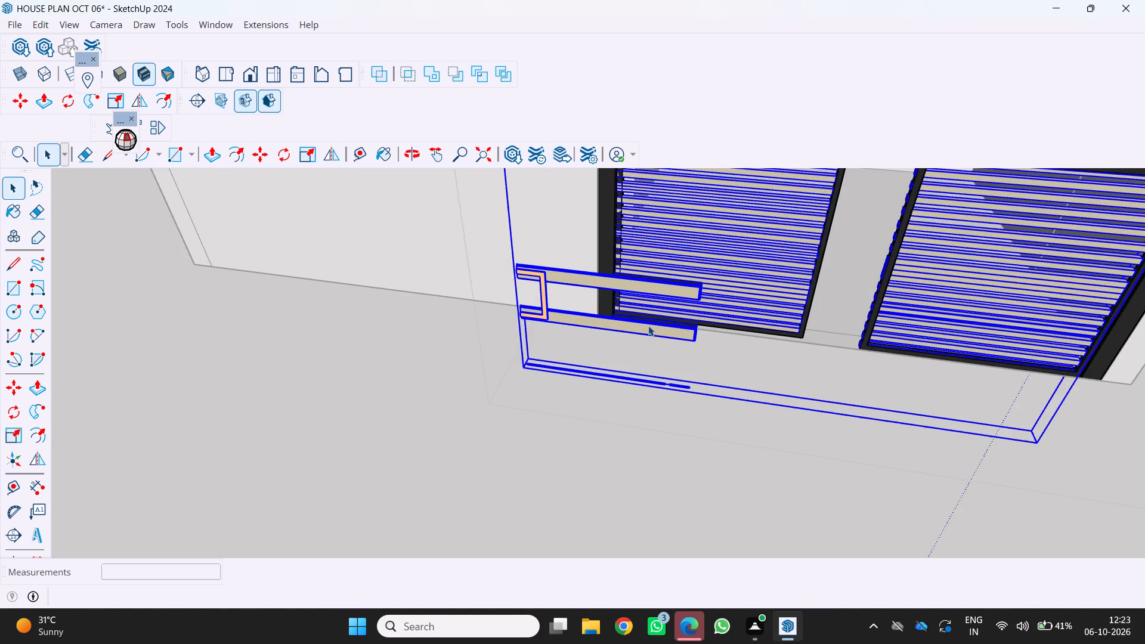
pyautogui.click(648, 326)
pyautogui.click(648, 326)
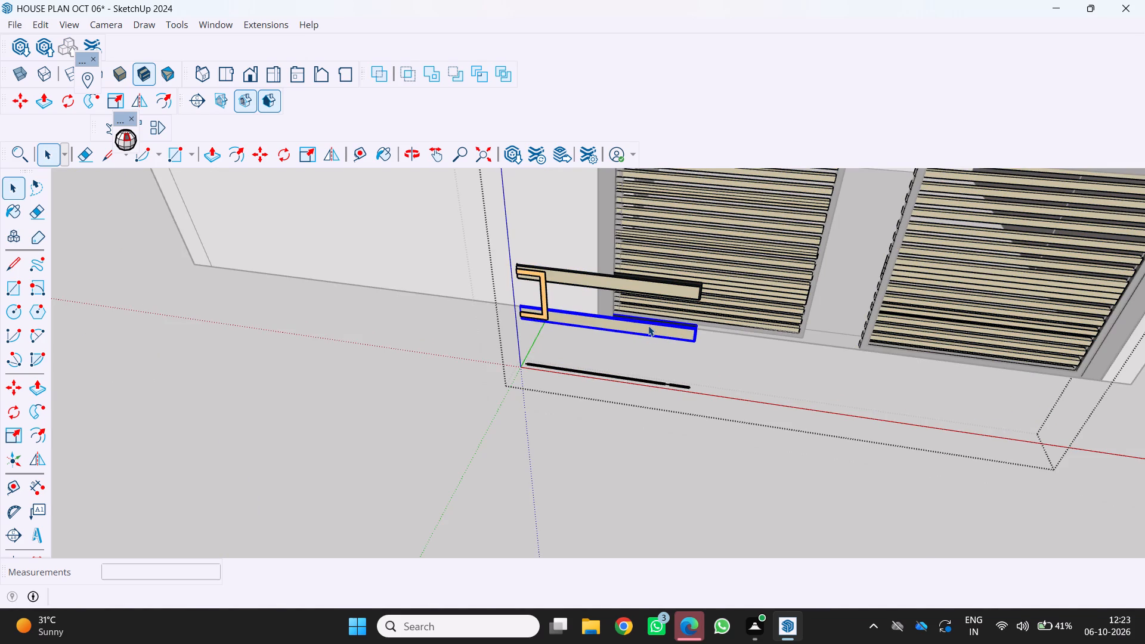
pyautogui.press('Delete')
pyautogui.keyDown('ctrl'); pyautogui.click(623, 290); pyautogui.keyUp('ctrl')
pyautogui.press('Delete')
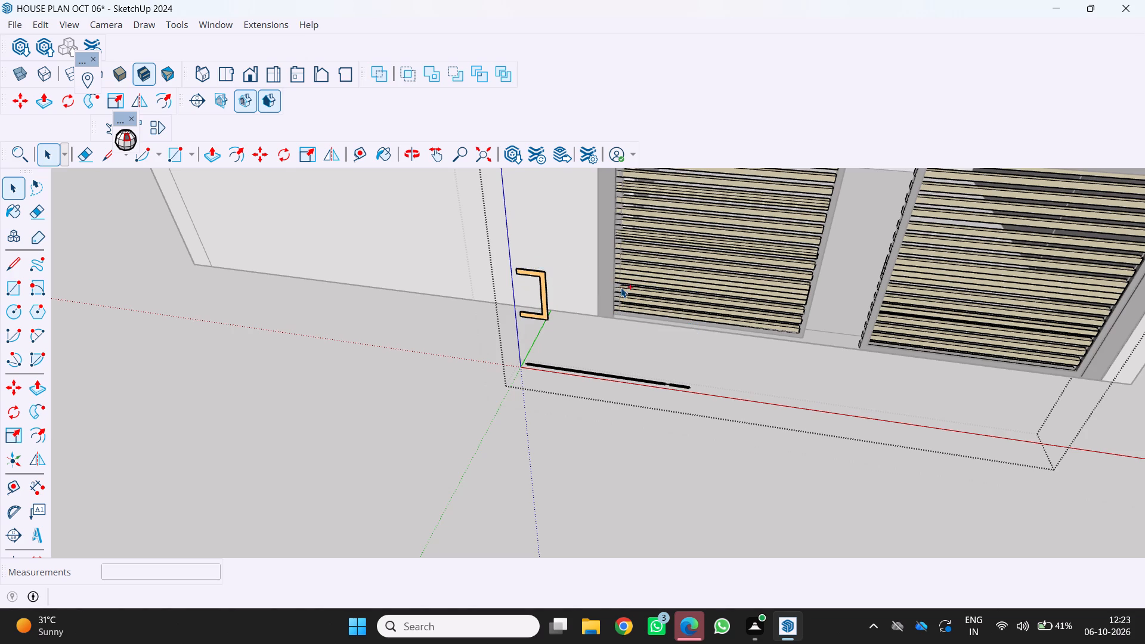
# Delete the long thin rod lying in front of the first gate leaf.
pyautogui.keyDown('ctrl'); pyautogui.scroll(7, 580, 363); pyautogui.keyUp('ctrl')
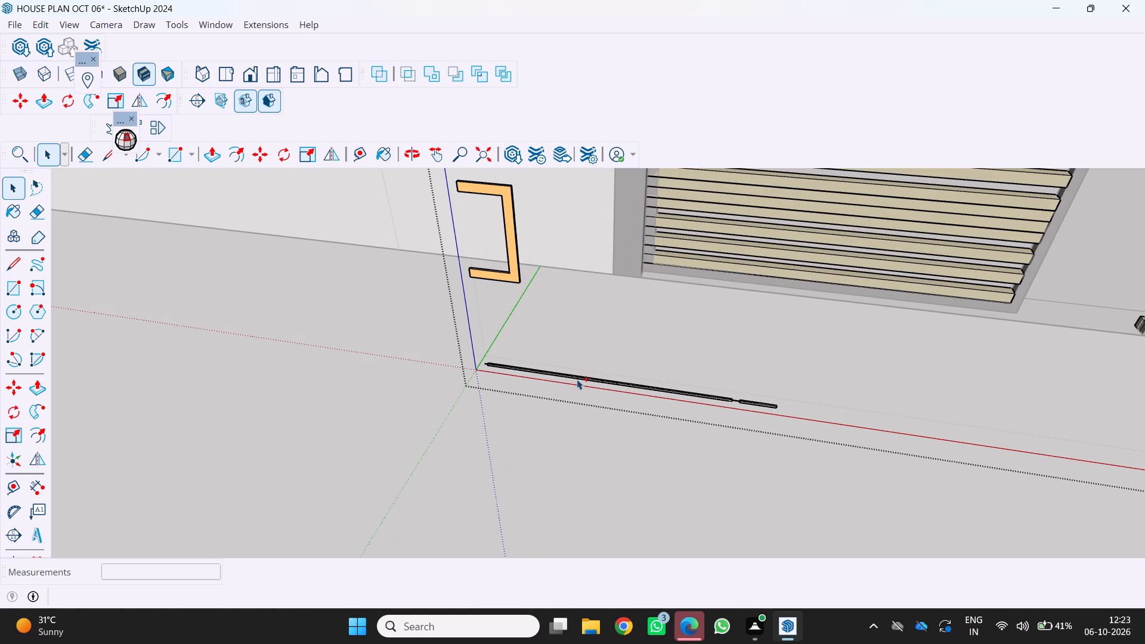
pyautogui.keyDown('ctrl'); pyautogui.scroll(19, 573, 370); pyautogui.keyUp('ctrl')
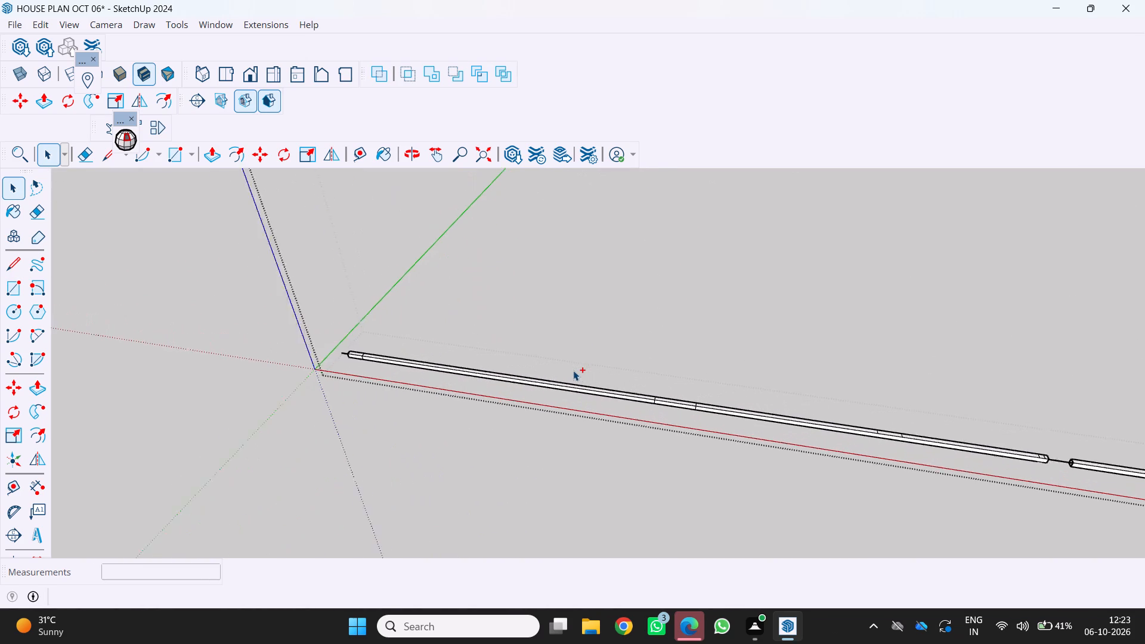
pyautogui.keyDown('ctrl'); pyautogui.scroll(1, 573, 370); pyautogui.keyUp('ctrl')
pyautogui.keyDown('ctrl'); pyautogui.click(575, 391); pyautogui.keyUp('ctrl')
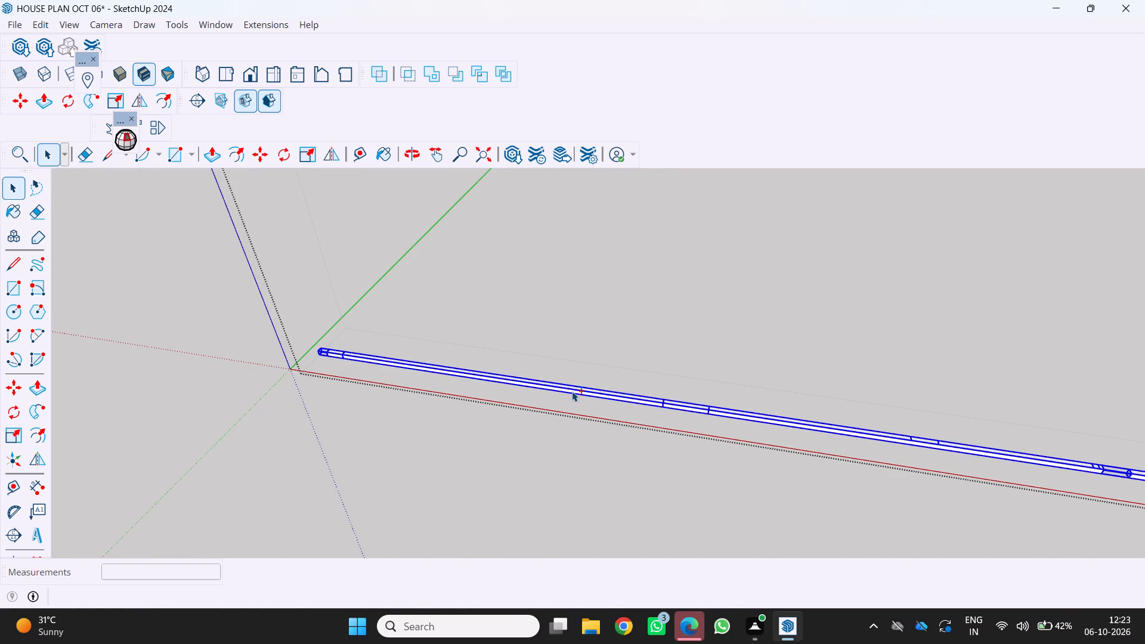
pyautogui.hotkey('ctrl', 'Delete')
pyautogui.hotkey('ctrl', 'Delete')
pyautogui.press('Delete')
# Delete the remaining small square frame of the leftover panel.
pyautogui.keyDown('ctrl'); pyautogui.scroll(-8, 469, 386); pyautogui.keyUp('ctrl')
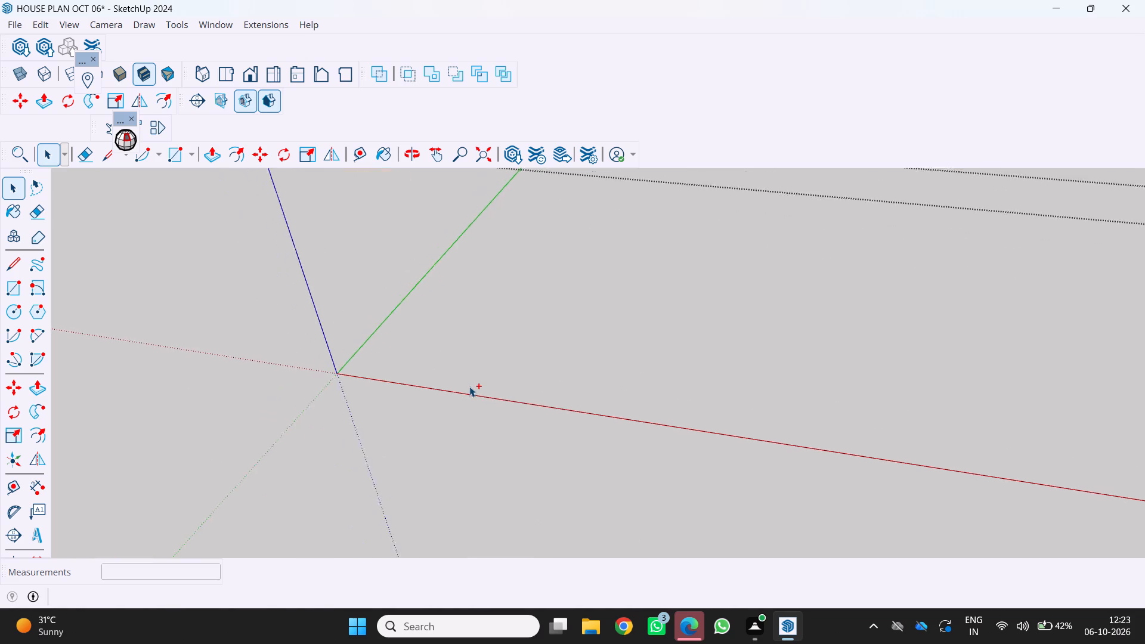
pyautogui.keyDown('ctrl'); pyautogui.scroll(-8, 469, 386); pyautogui.keyUp('ctrl')
pyautogui.keyDown('ctrl'); pyautogui.click(388, 228); pyautogui.keyUp('ctrl')
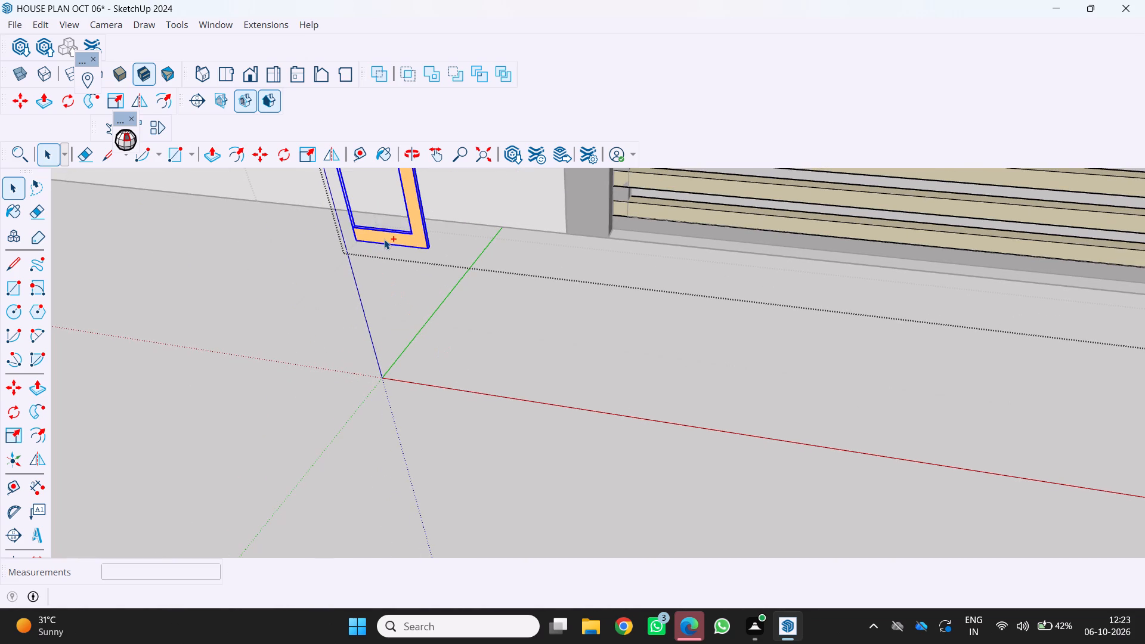
pyautogui.press('Delete')
# Examine the cleaned-up gate leaves and the house front from several distances and angles.
pyautogui.keyDown('ctrl'); pyautogui.scroll(-18, 384, 239); pyautogui.keyUp('ctrl')
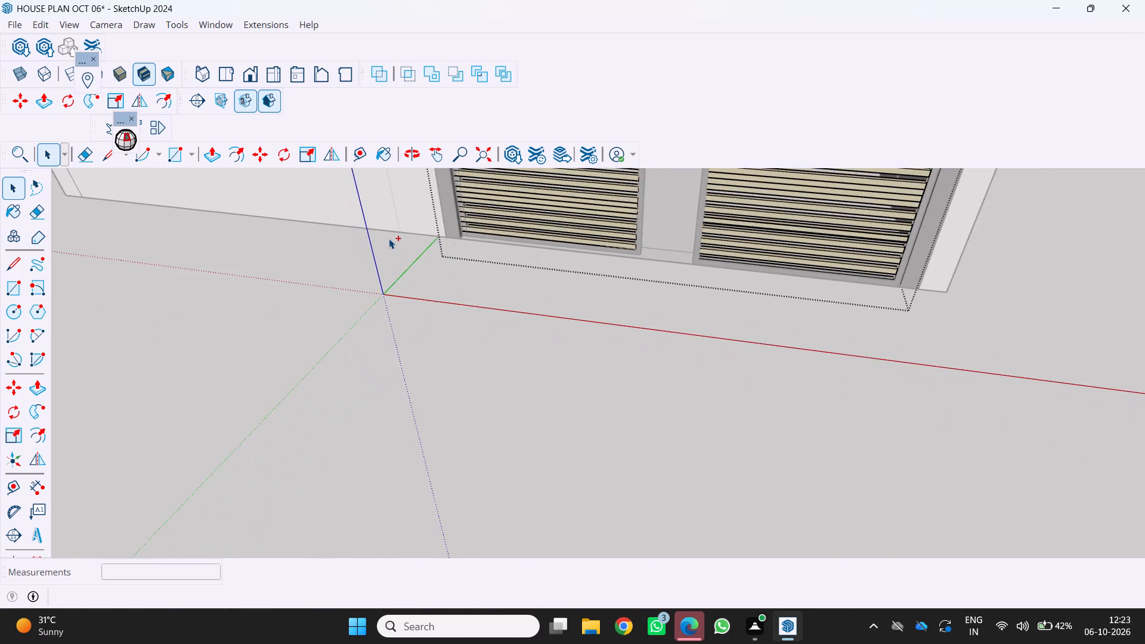
pyautogui.keyDown('ctrl'); pyautogui.scroll(-5, 494, 227); pyautogui.keyUp('ctrl')
pyautogui.keyDown('ctrl'); pyautogui.moveTo(503, 233); pyautogui.dragTo(570, 363, button='middle'); pyautogui.keyUp('ctrl')
pyautogui.keyDown('ctrl'); pyautogui.scroll(-6, 568, 323); pyautogui.keyUp('ctrl')
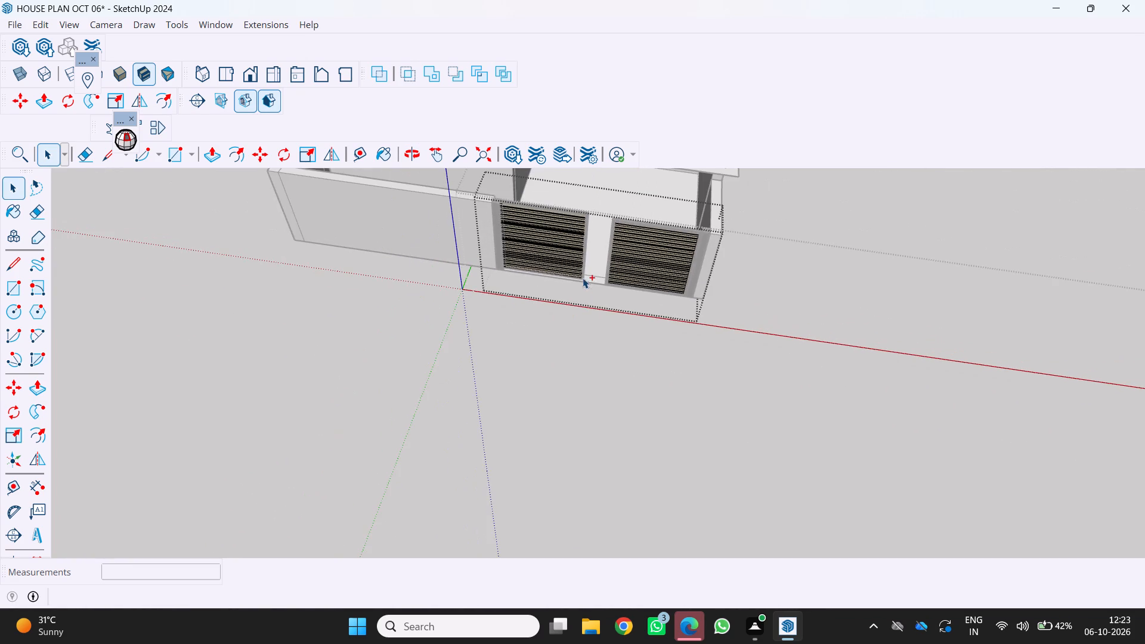
pyautogui.keyDown('ctrl'); pyautogui.scroll(1, 585, 273); pyautogui.keyUp('ctrl')
pyautogui.keyDown('ctrl'); pyautogui.moveTo(585, 272); pyautogui.dragTo(606, 197, button='middle'); pyautogui.keyUp('ctrl')
pyautogui.keyDown('ctrl'); pyautogui.scroll(6, 606, 197); pyautogui.keyUp('ctrl')
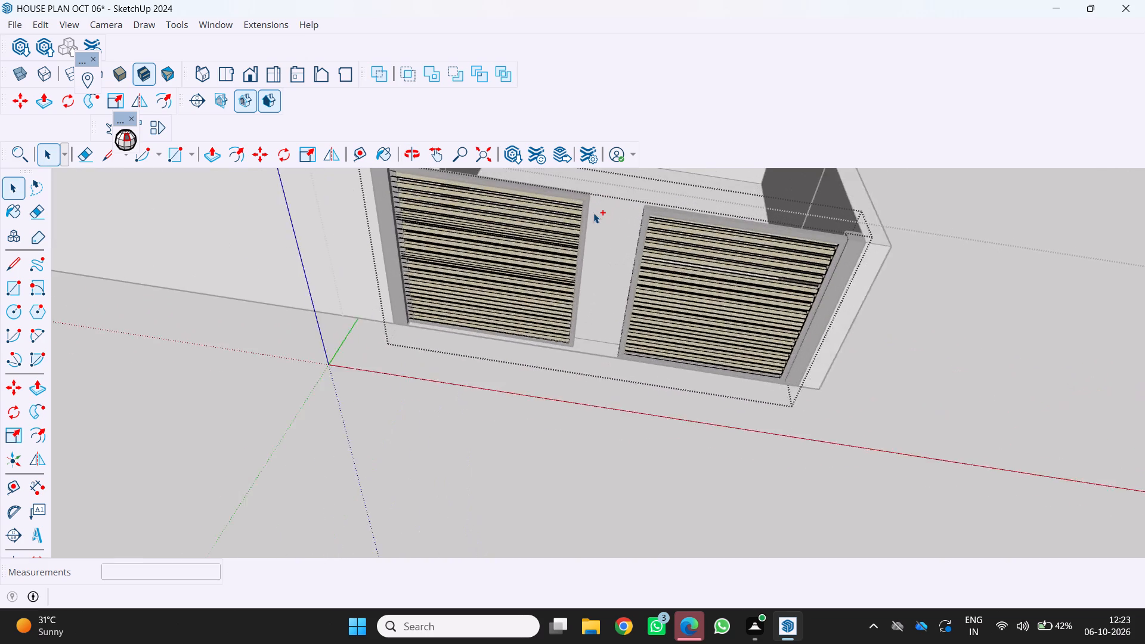
pyautogui.keyDown('ctrl'); pyautogui.scroll(-15, 593, 213); pyautogui.keyUp('ctrl')
pyautogui.keyDown('ctrl'); pyautogui.moveTo(594, 225); pyautogui.dragTo(578, 165, button='middle'); pyautogui.keyUp('ctrl')
pyautogui.keyDown('ctrl'); pyautogui.scroll(1, 578, 165); pyautogui.keyUp('ctrl')
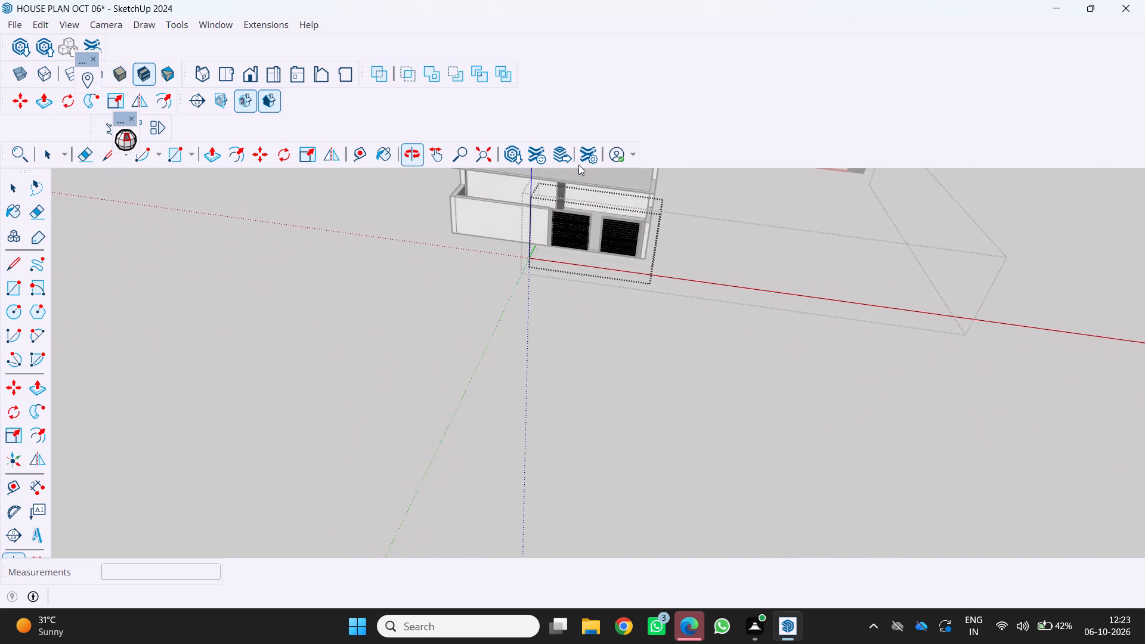
pyautogui.keyDown('ctrl'); pyautogui.scroll(-5, 660, 303); pyautogui.keyUp('ctrl')
pyautogui.keyDown('ctrl'); pyautogui.moveTo(646, 299); pyautogui.dragTo(546, 201, button='middle'); pyautogui.keyUp('ctrl')
pyautogui.keyDown('ctrl'); pyautogui.scroll(3, 741, 270); pyautogui.keyUp('ctrl')
pyautogui.keyDown('ctrl'); pyautogui.scroll(-6, 735, 274); pyautogui.keyUp('ctrl')
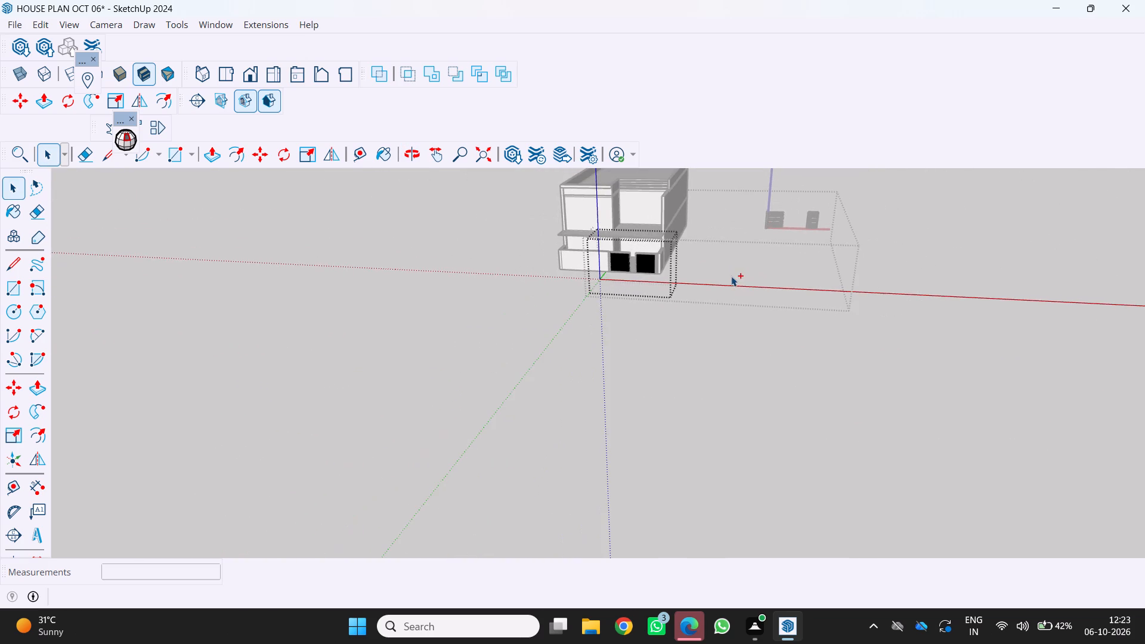
pyautogui.keyDown('ctrl'); pyautogui.moveTo(726, 255); pyautogui.dragTo(765, 178, button='middle'); pyautogui.keyUp('ctrl')
pyautogui.keyDown('ctrl'); pyautogui.middleClick(765, 178); pyautogui.keyUp('ctrl')
pyautogui.keyDown('ctrl'); pyautogui.scroll(9, 676, 282); pyautogui.keyUp('ctrl')
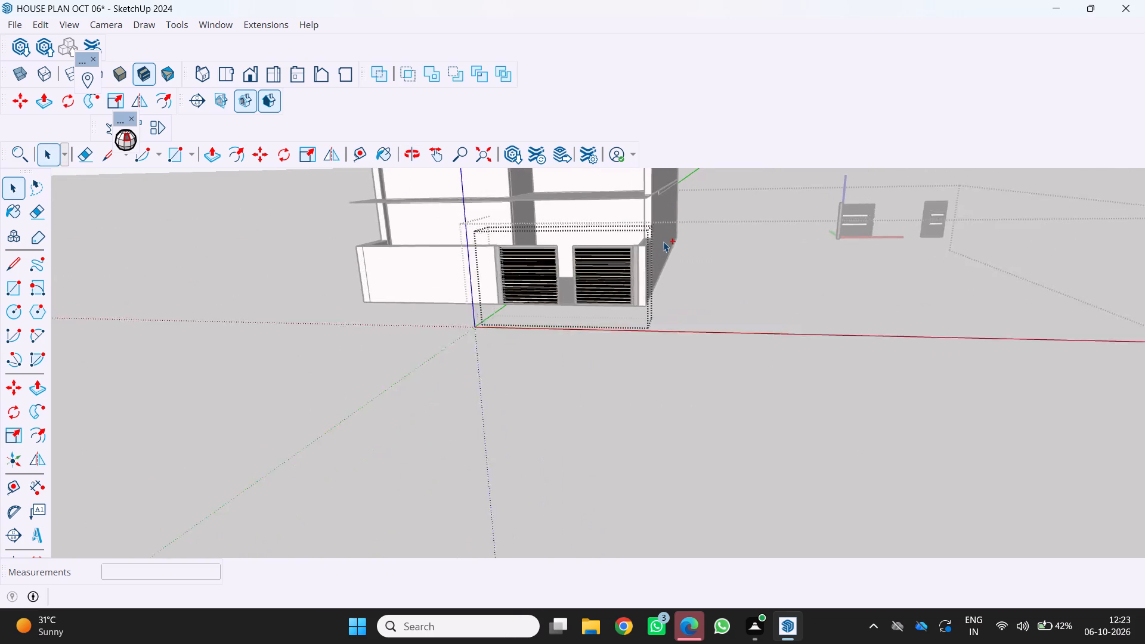
pyautogui.keyDown('ctrl'); pyautogui.scroll(4, 663, 241); pyautogui.keyUp('ctrl')
pyautogui.keyDown('ctrl'); pyautogui.moveTo(666, 244); pyautogui.dragTo(725, 355, button='middle'); pyautogui.keyUp('ctrl')
pyautogui.keyDown('ctrl'); pyautogui.scroll(-4, 725, 355); pyautogui.keyUp('ctrl')
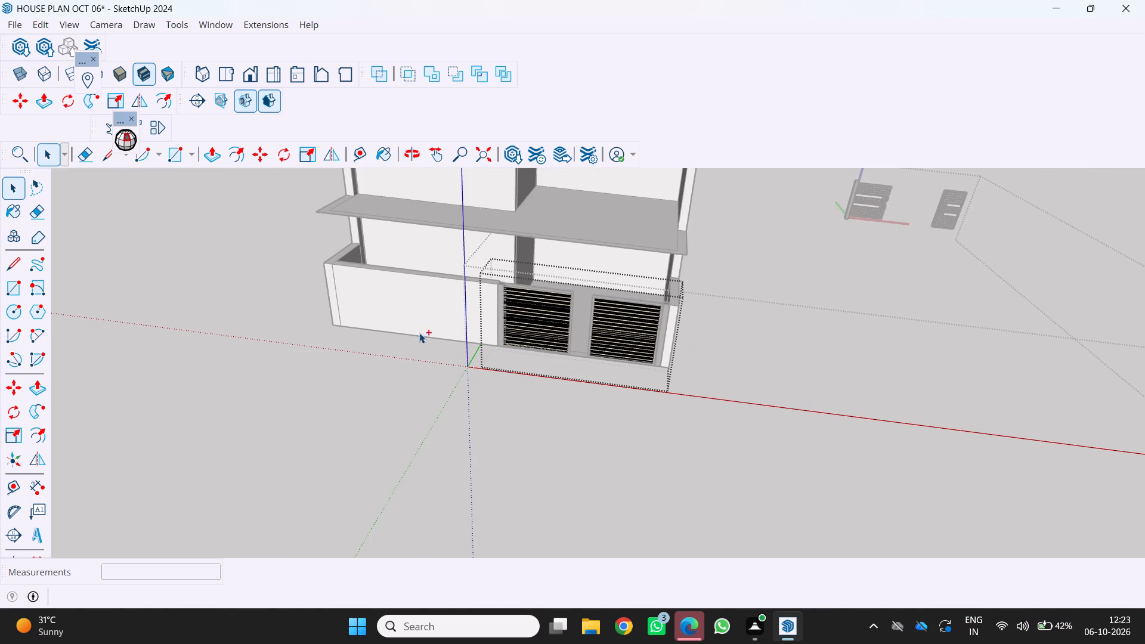
pyautogui.keyDown('ctrl'); pyautogui.scroll(5, 349, 318); pyautogui.keyUp('ctrl')
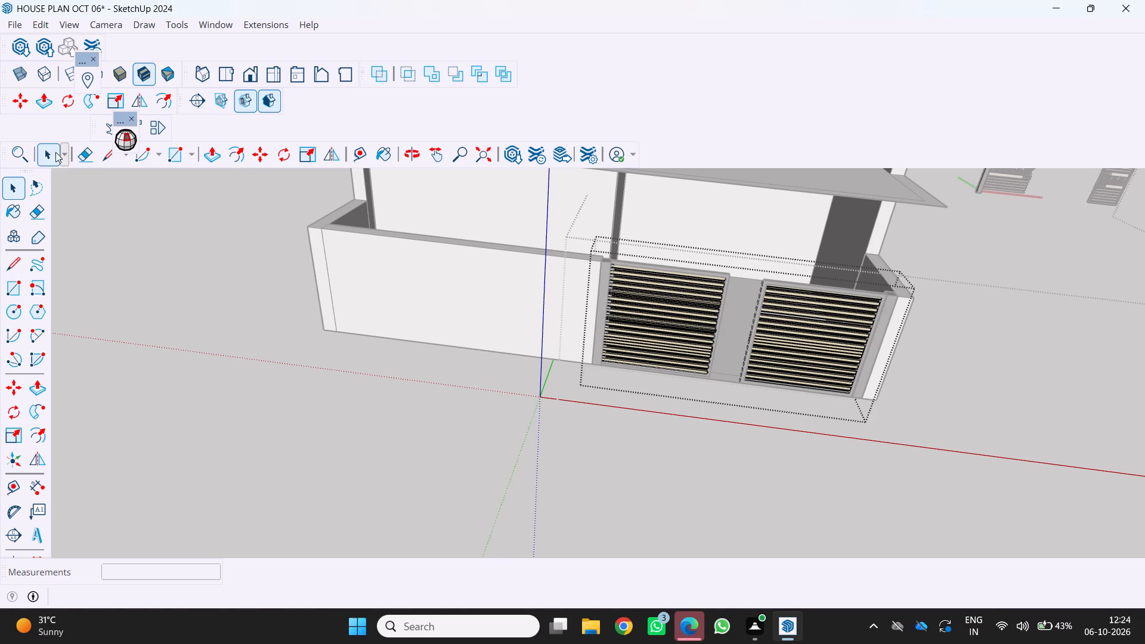
# Draw a ground-level rectangle about 3' 9/16" by 9 11/16" outward from the outer bottom corner of the front compound wall.
pyautogui.click(175, 153)
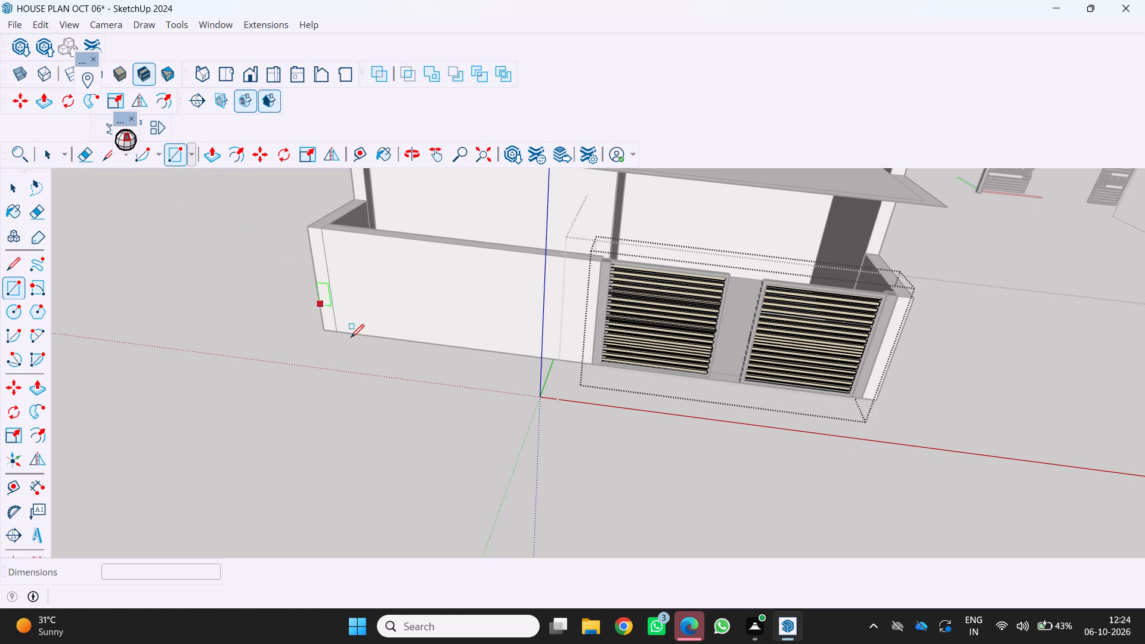
pyautogui.scroll(6, 319, 333)
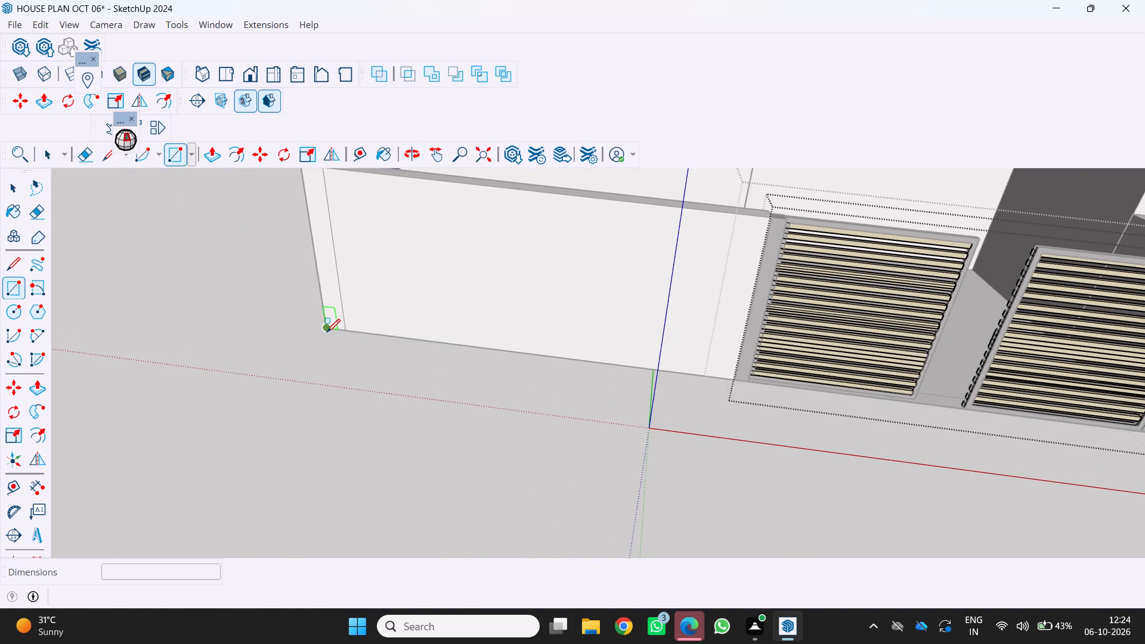
pyautogui.click(327, 332)
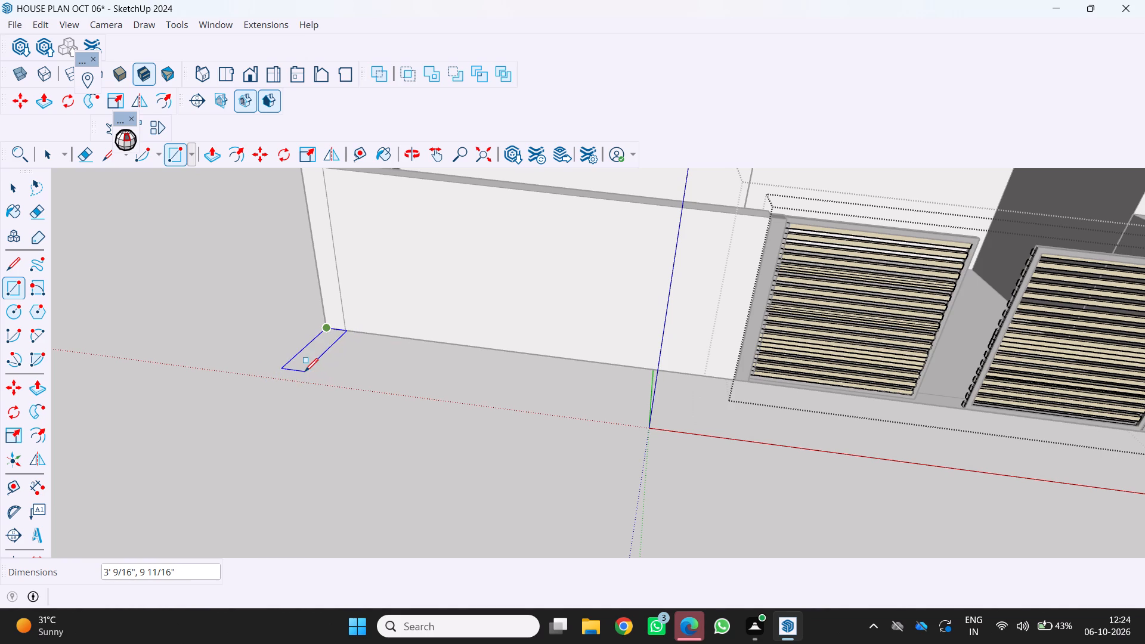
pyautogui.click(305, 371)
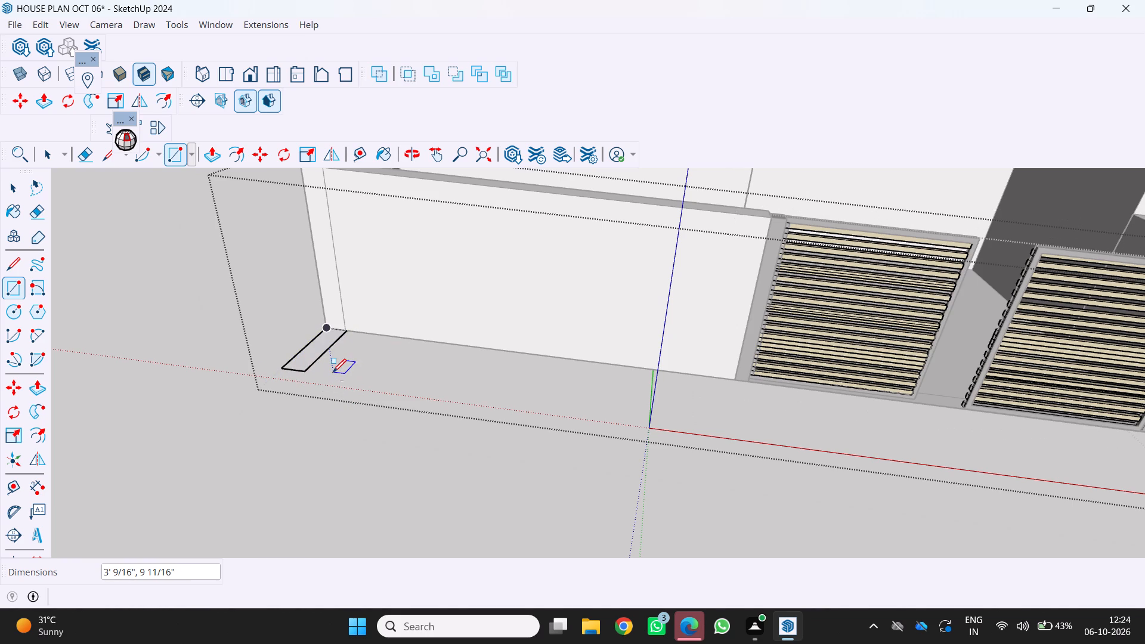
# Draw a long rectangular strip, about 14' 3" long, from the first rectangle's outer corner parallel to the front compound wall towards the gate.
pyautogui.press('r')
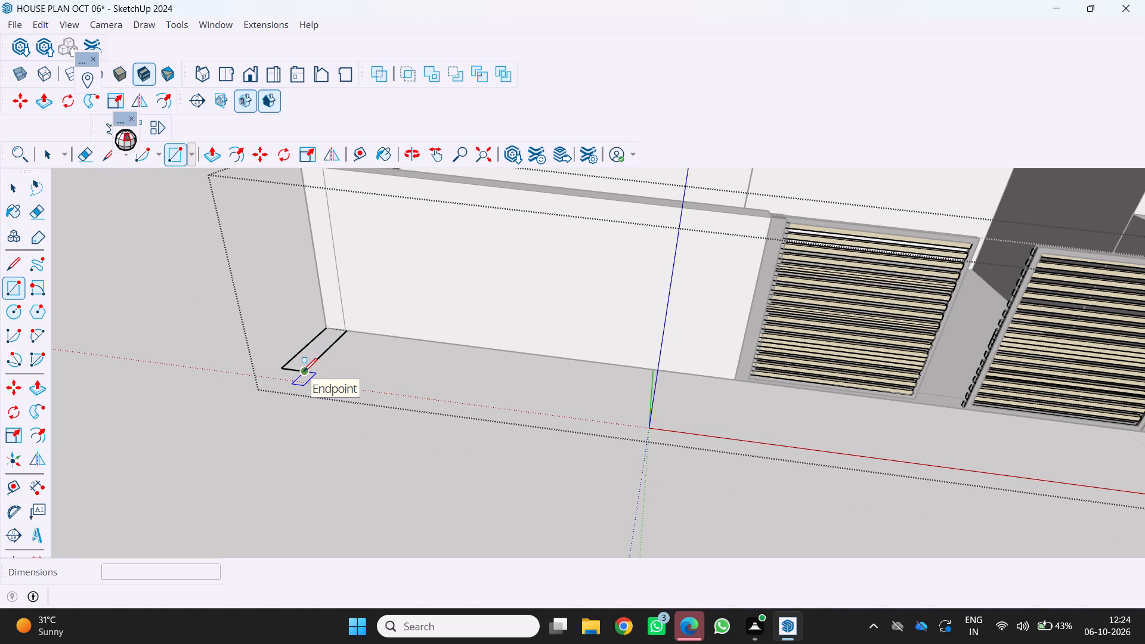
pyautogui.click(304, 371)
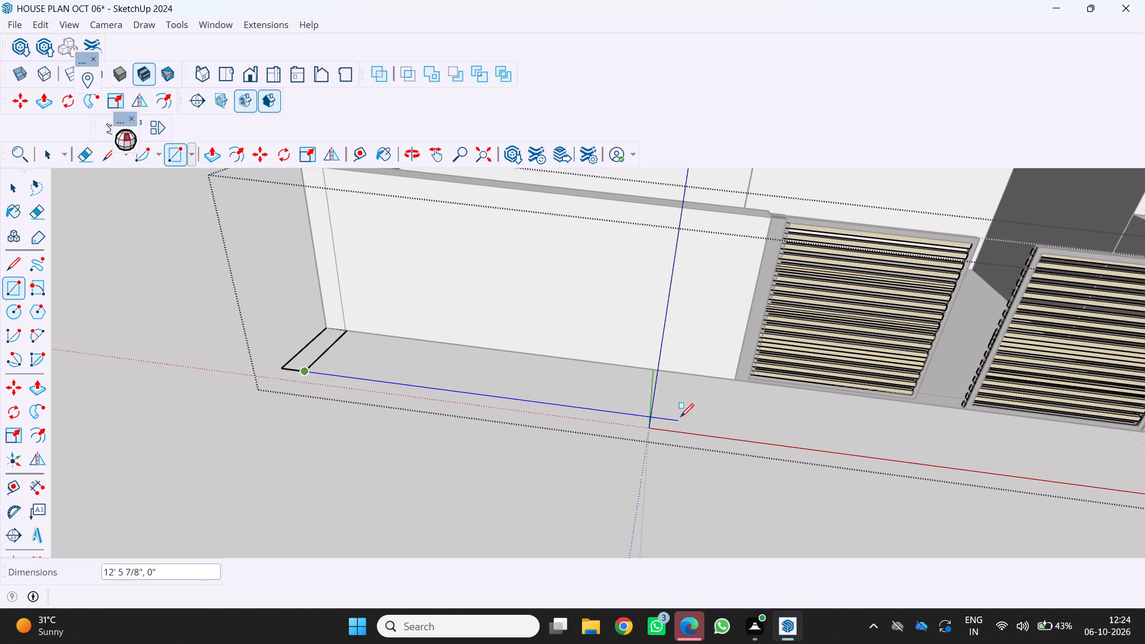
pyautogui.click(736, 410)
pyautogui.scroll(-4, 559, 381)
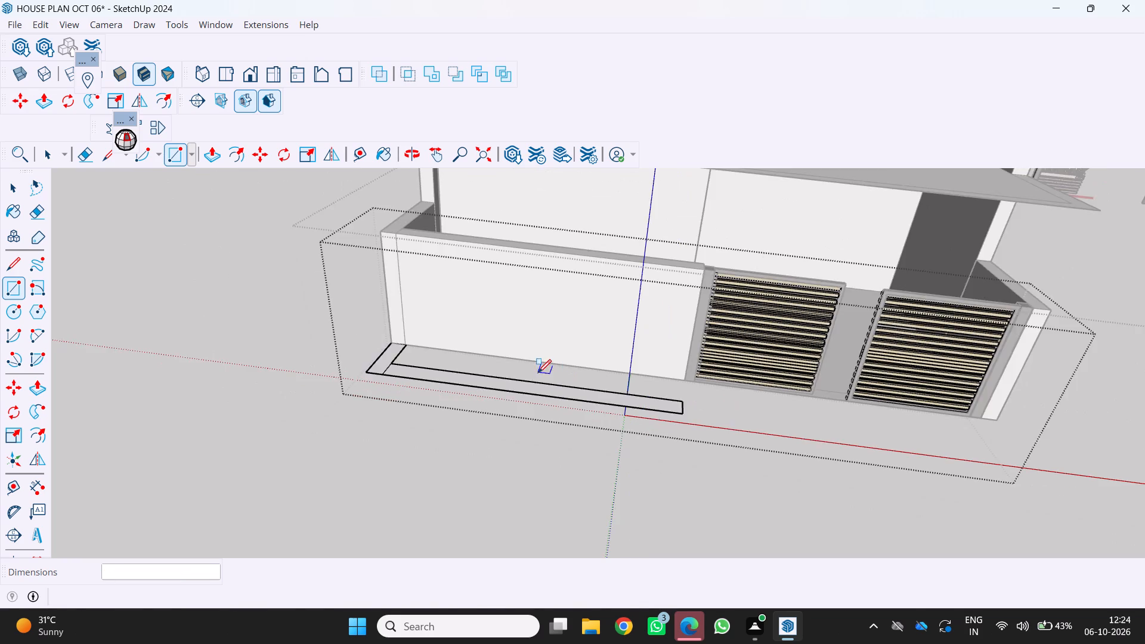
# Erase the dividing line between the short rectangle and the long strip to make one L-shaped face.
pyautogui.middleClick(538, 373)
pyautogui.middleClick(539, 372)
pyautogui.moveTo(539, 372); pyautogui.dragTo(455, 429, button='middle')
pyautogui.scroll(1, 455, 429)
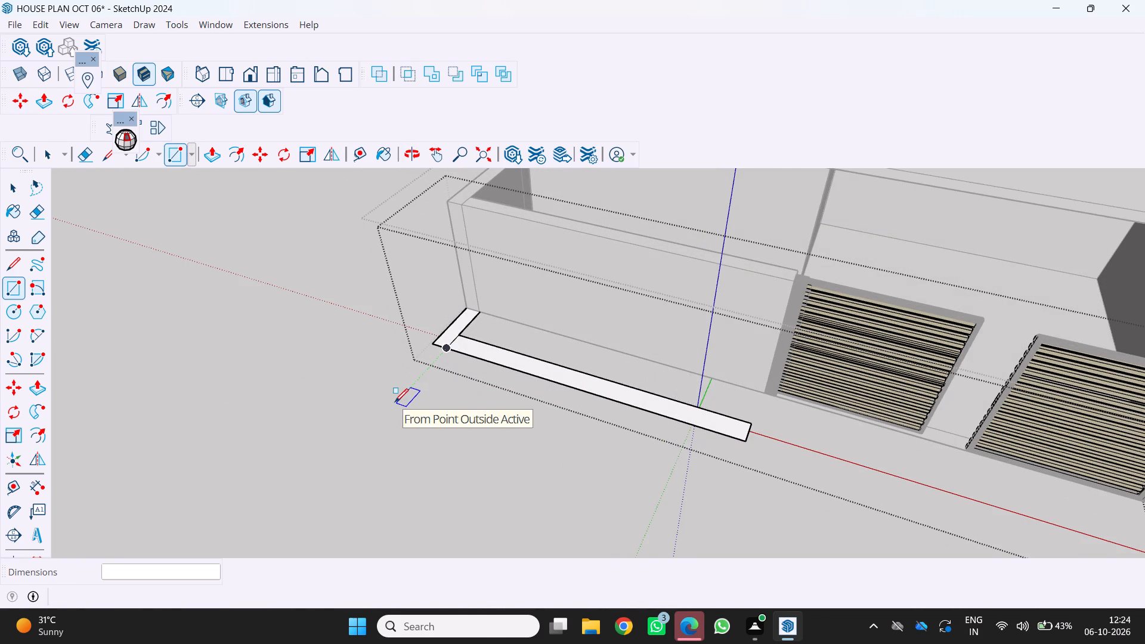
pyautogui.press('p')
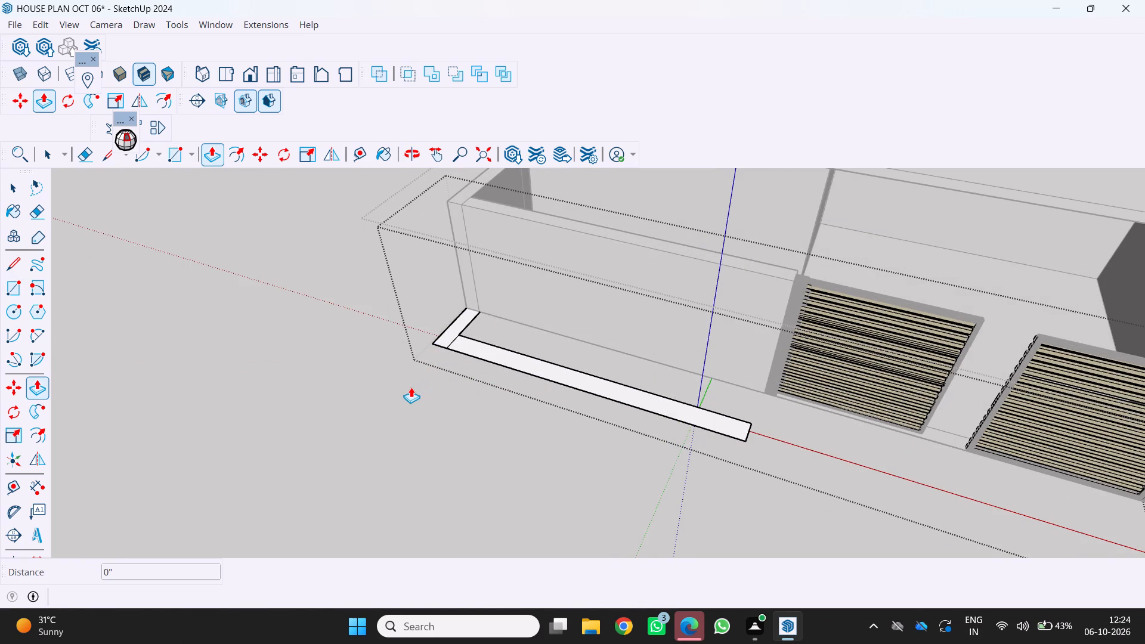
pyautogui.press('e')
pyautogui.scroll(3, 445, 353)
pyautogui.click(453, 338)
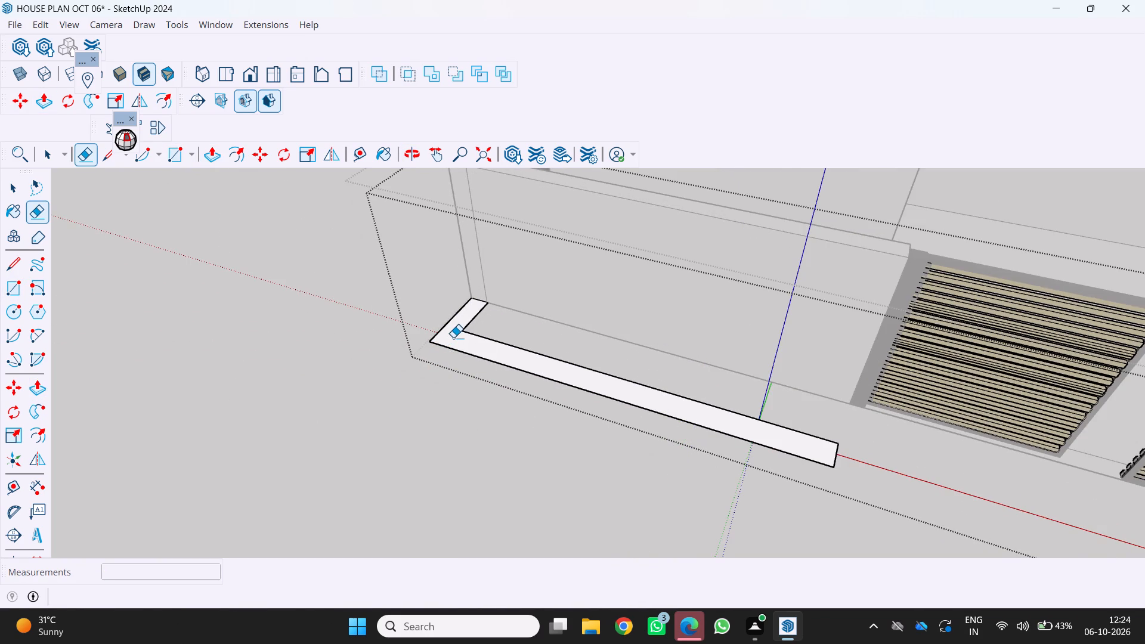
# Push/Pull the L-shaped face up about 1' 5 11/16" to form a low border wall.
pyautogui.press('p')
pyautogui.click(454, 326)
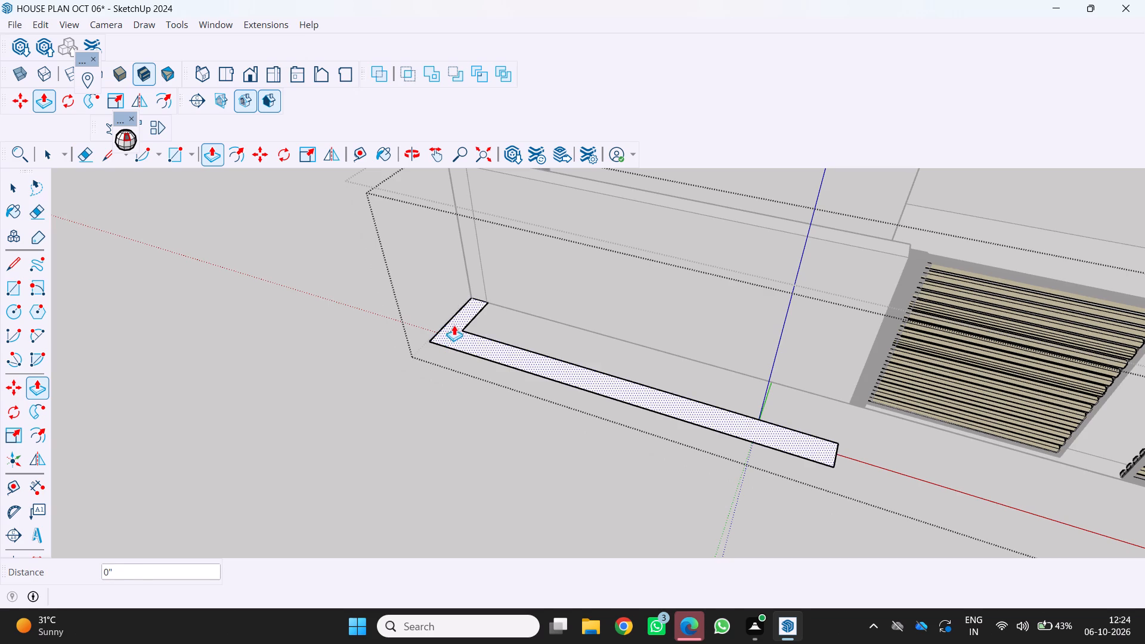
pyautogui.scroll(-2, 472, 234)
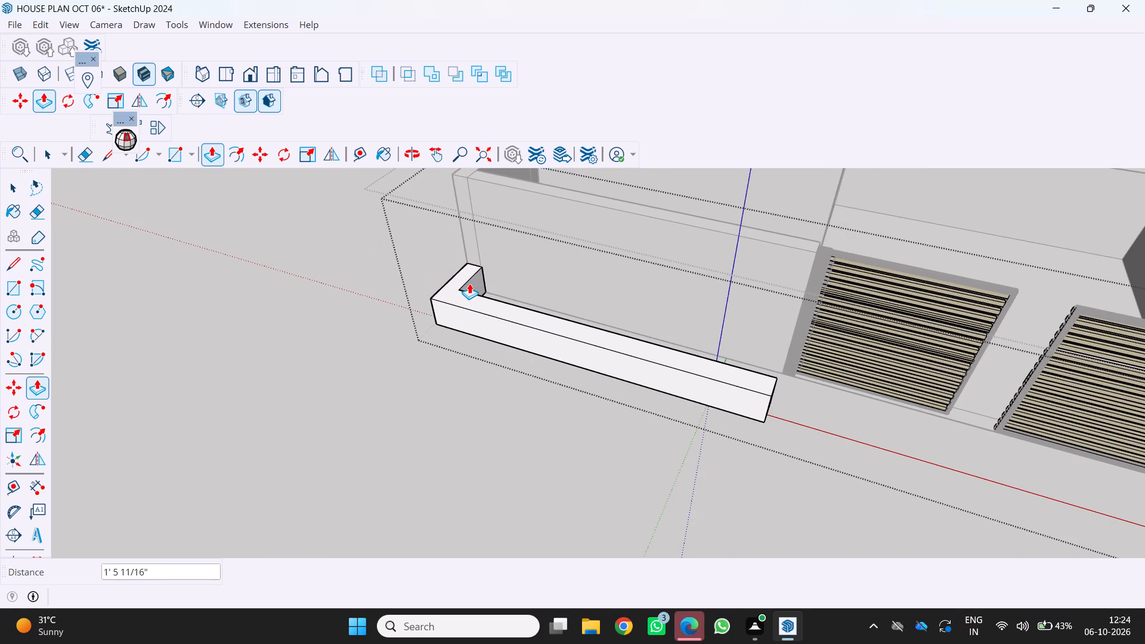
pyautogui.click(469, 283)
# Draw a ground rectangle about 7 5/16" by 1' 11 15/16" from the compound wall's base to the border's gate-side end.
pyautogui.moveTo(720, 412); pyautogui.dragTo(649, 421, button='middle')
pyautogui.scroll(2, 727, 449)
pyautogui.scroll(2, 769, 424)
pyautogui.scroll(-3, 768, 426)
pyautogui.moveTo(773, 429); pyautogui.dragTo(775, 436, button='middle')
pyautogui.moveTo(701, 455); pyautogui.dragTo(669, 465, button='middle')
pyautogui.scroll(3, 764, 422)
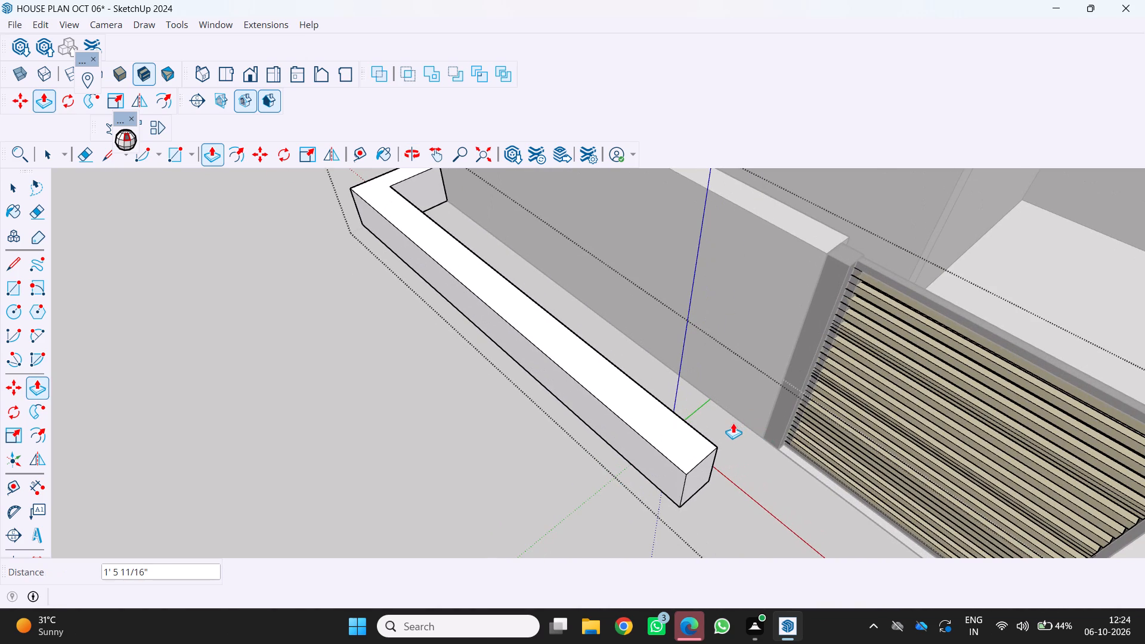
pyautogui.press('r')
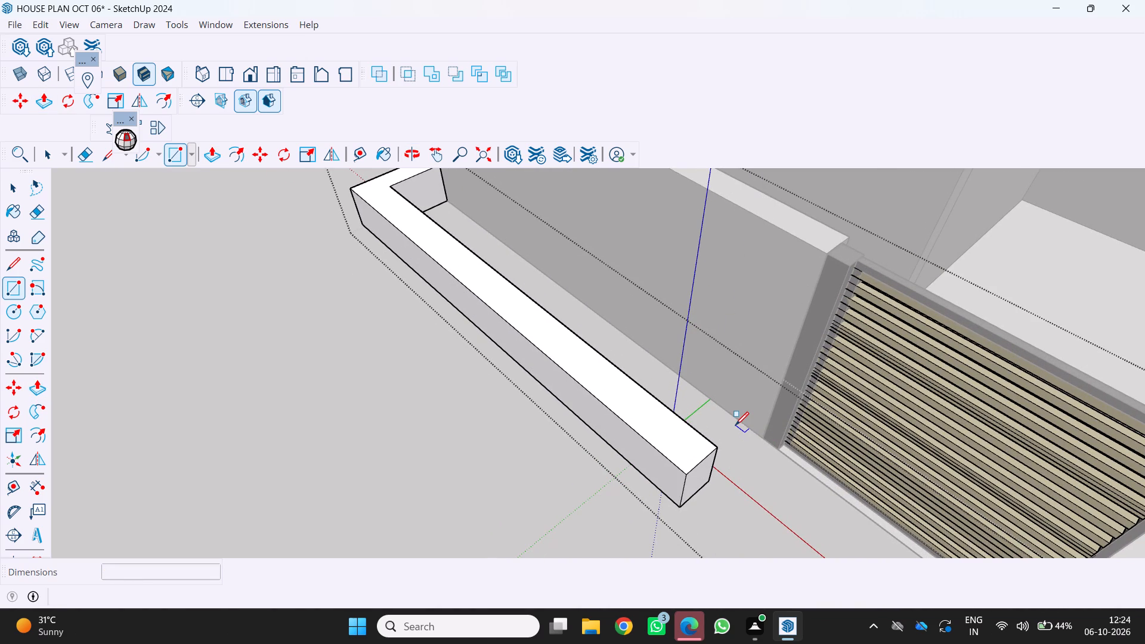
pyautogui.click(738, 425)
pyautogui.scroll(-3, 721, 454)
pyautogui.moveTo(726, 456); pyautogui.dragTo(630, 485, button='middle')
pyautogui.scroll(3, 663, 481)
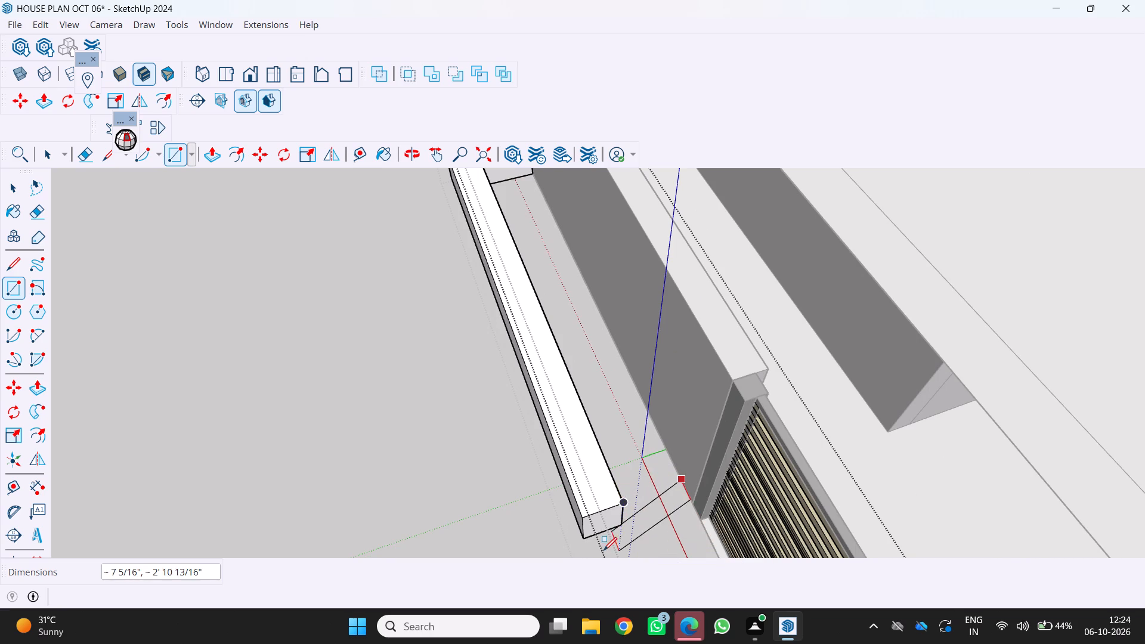
pyautogui.scroll(16, 630, 524)
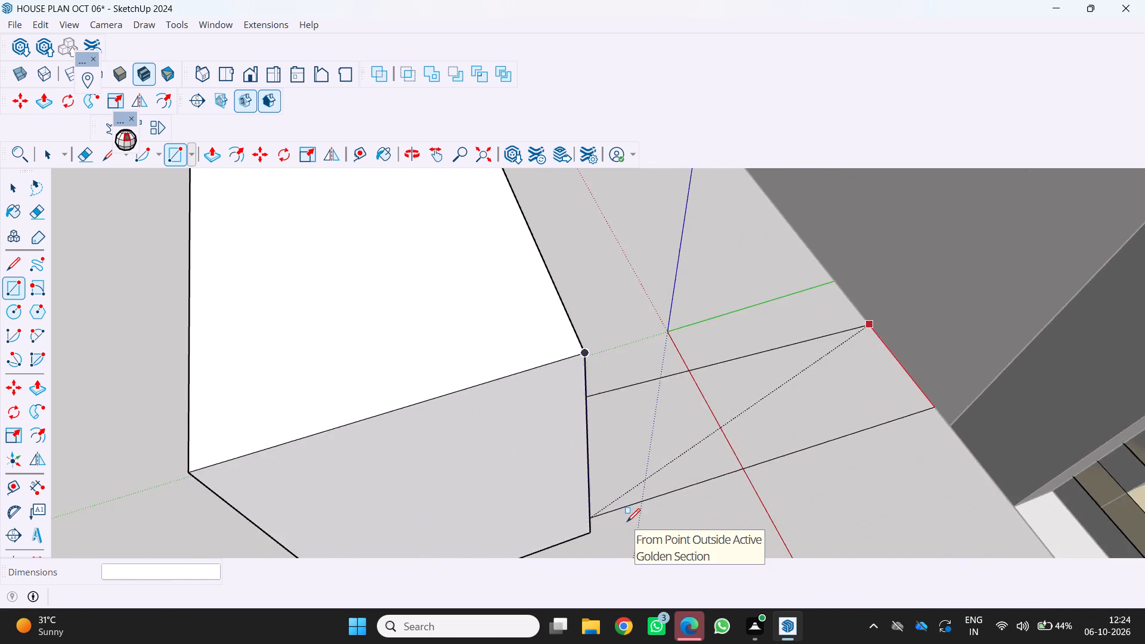
pyautogui.scroll(7, 627, 522)
pyautogui.click(568, 535)
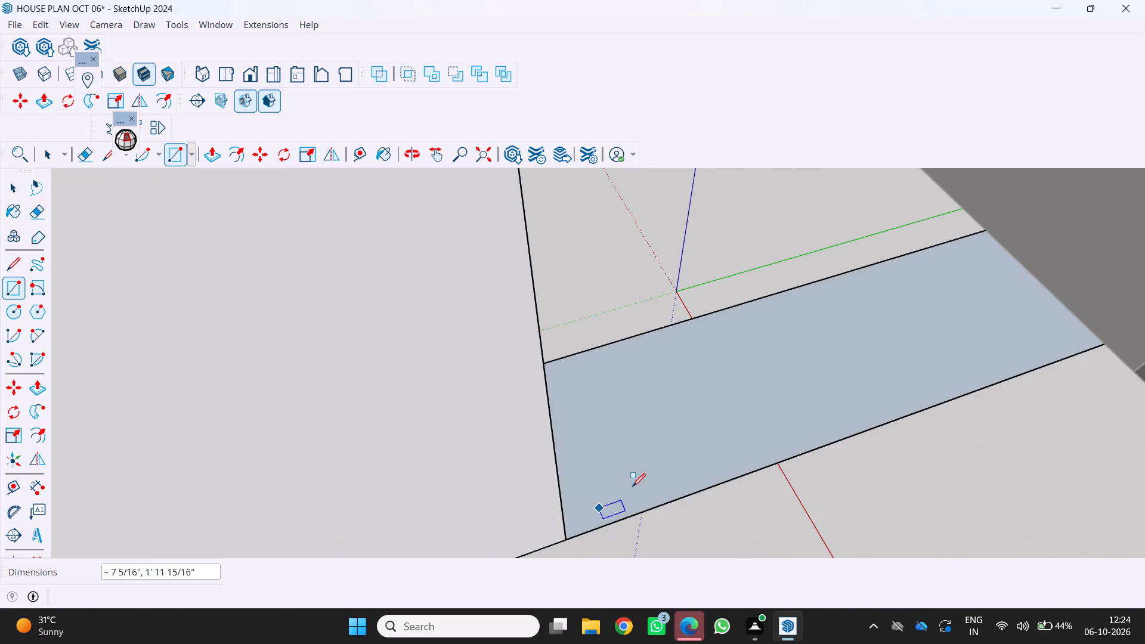
# Push/Pull the new gate-side rectangle up 1' 5 11/16", level with the border's top.
pyautogui.press('p')
pyautogui.click(677, 441)
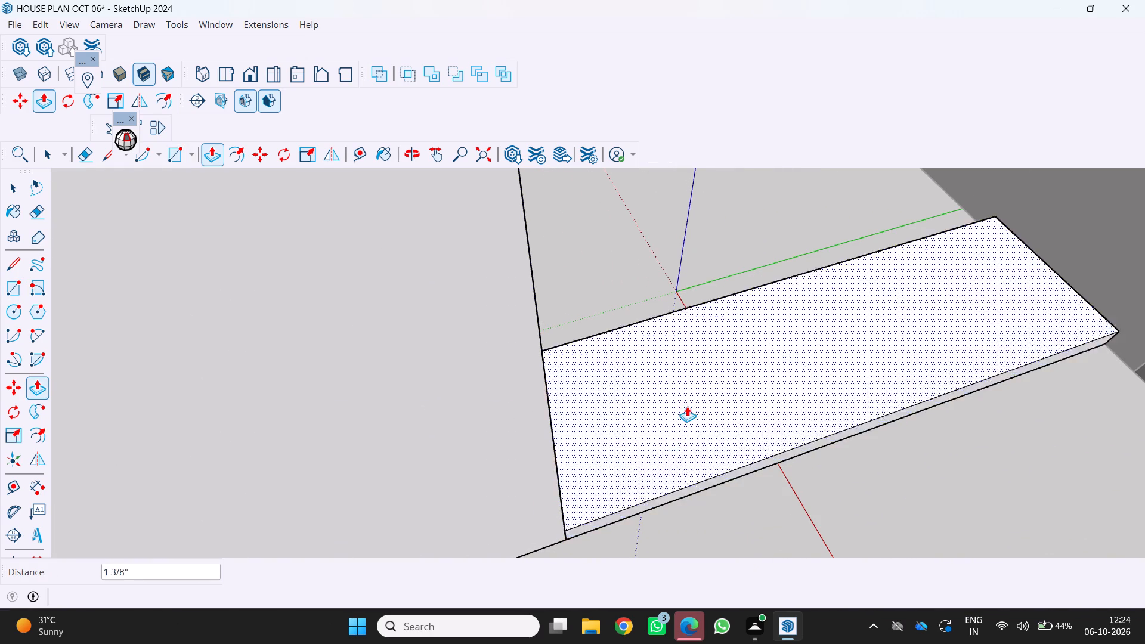
pyautogui.scroll(-6, 689, 399)
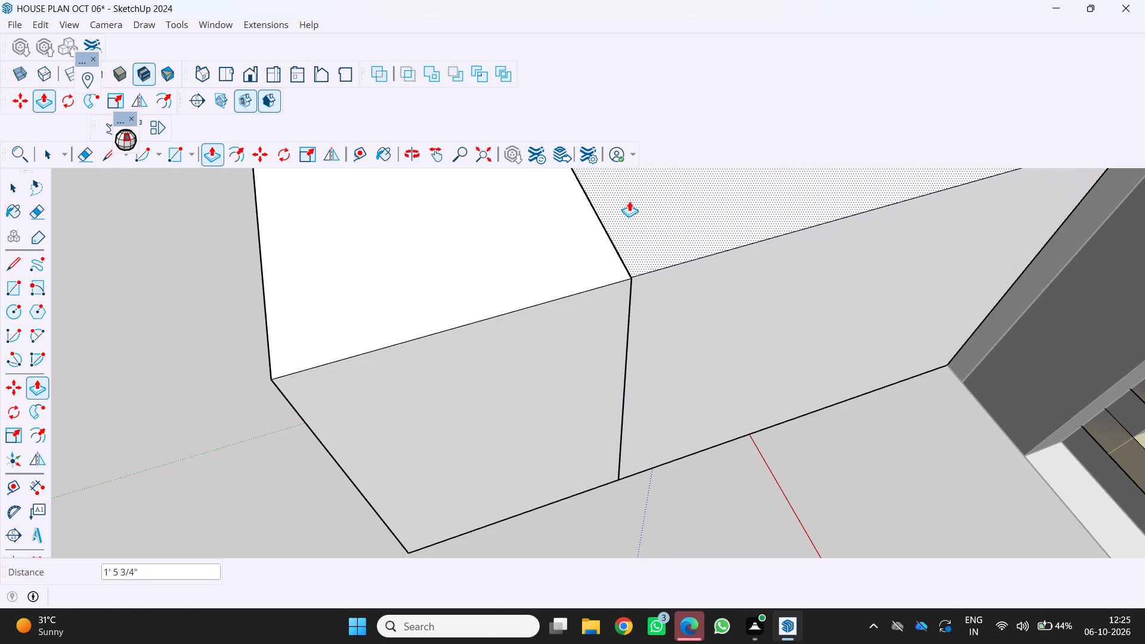
pyautogui.click(583, 239)
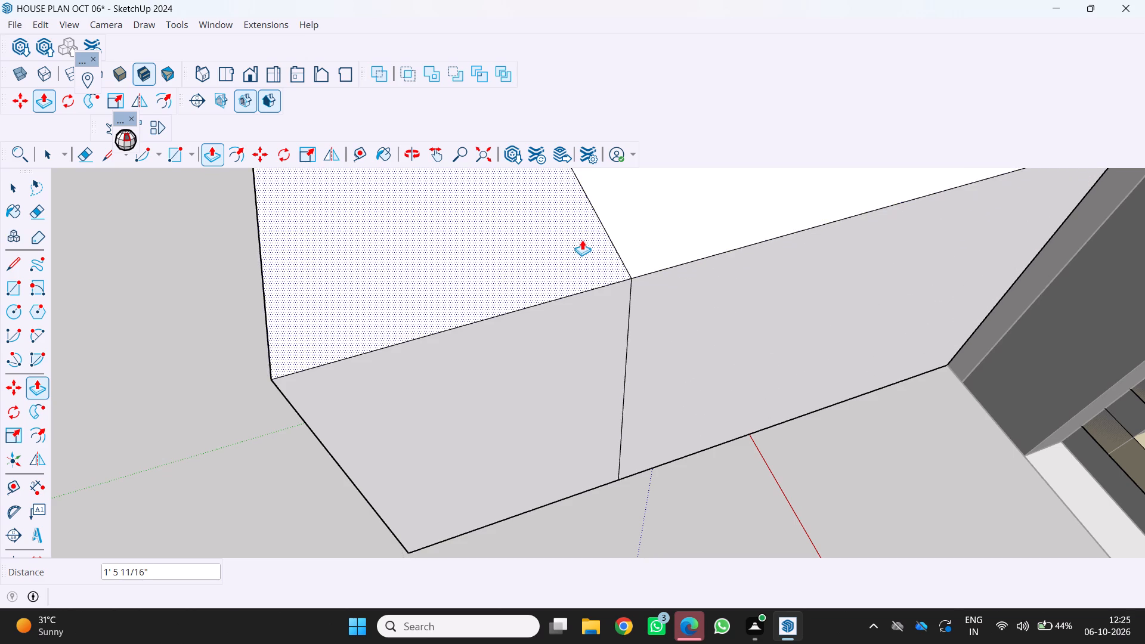
# Examine the closed planter border along the front compound wall from several distances and angles.
pyautogui.scroll(-16, 501, 267)
pyautogui.moveTo(465, 258); pyautogui.dragTo(547, 268, button='middle')
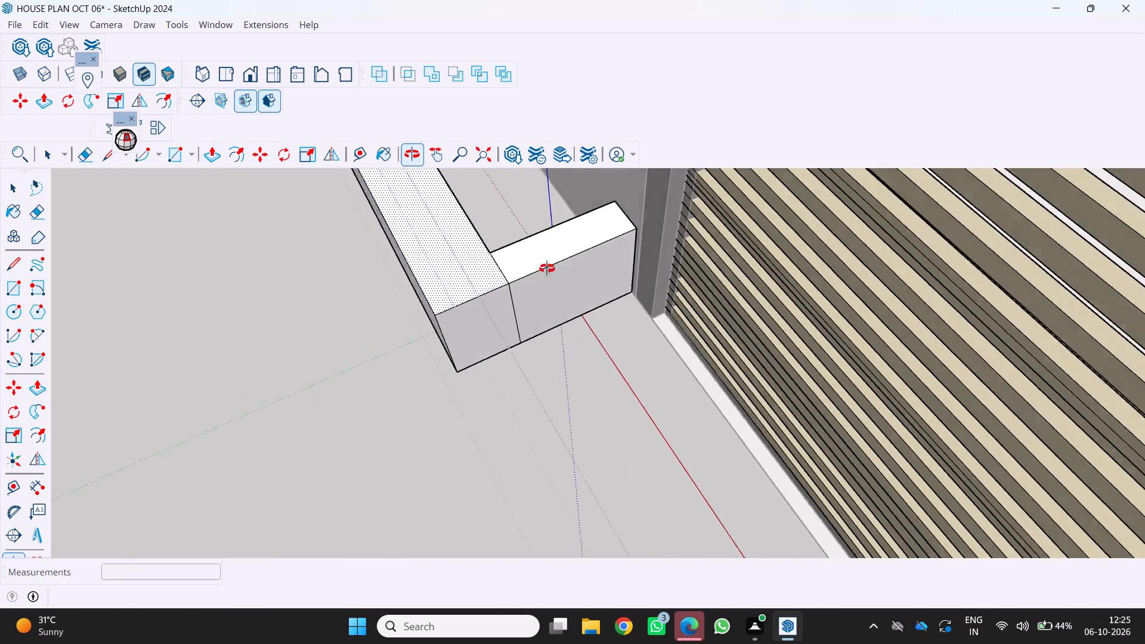
pyautogui.moveTo(547, 268); pyautogui.dragTo(815, 228, button='middle')
pyautogui.scroll(-16, 815, 228)
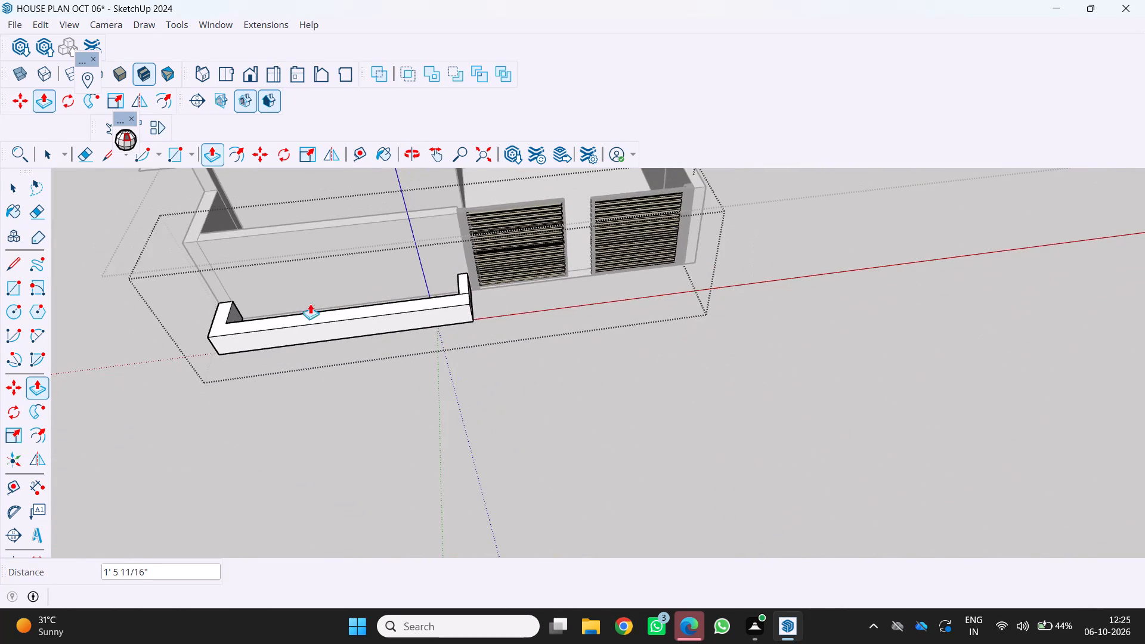
pyautogui.scroll(-4, 295, 304)
pyautogui.scroll(3, 361, 308)
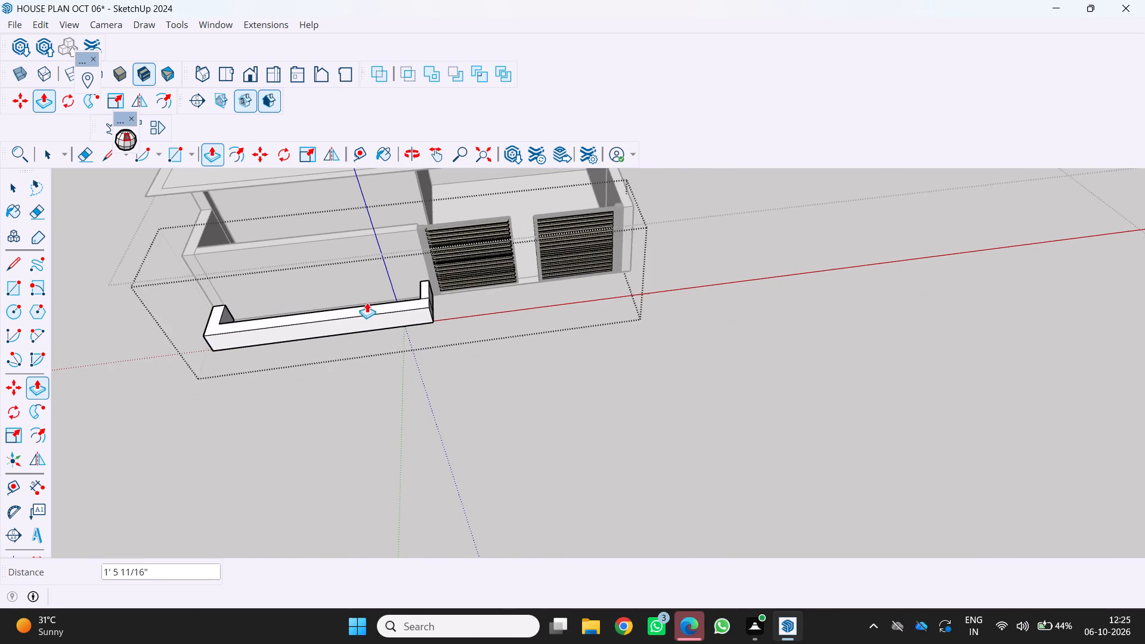
pyautogui.scroll(4, 367, 302)
pyautogui.scroll(2, 230, 322)
pyautogui.scroll(-11, 209, 288)
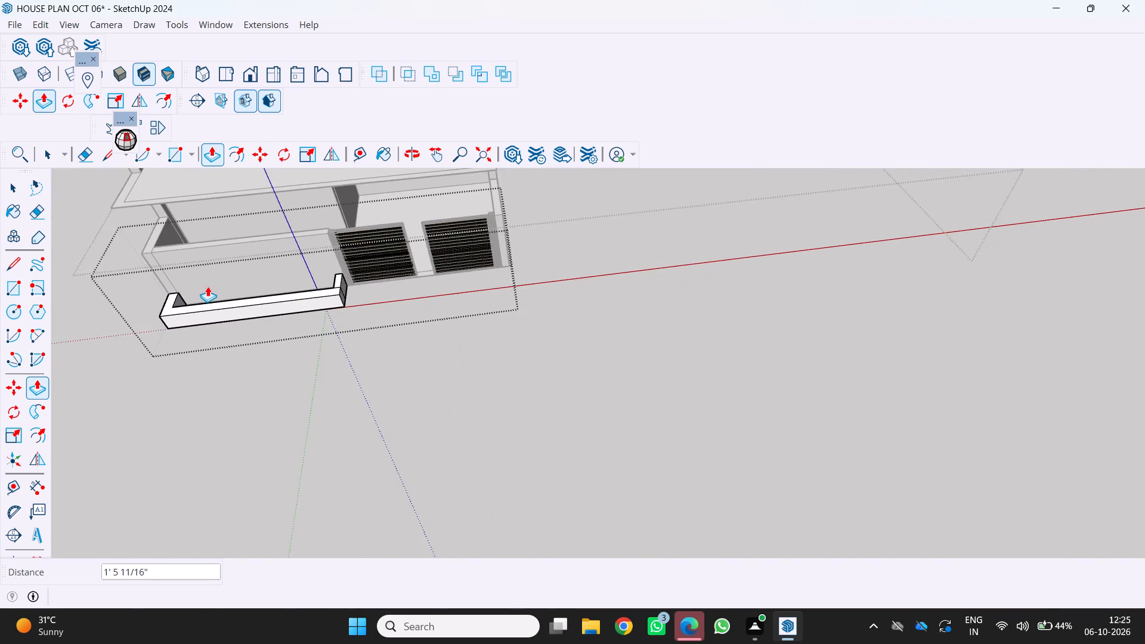
pyautogui.moveTo(208, 286); pyautogui.dragTo(29, 384, button='middle')
pyautogui.scroll(-5, 76, 309)
pyautogui.moveTo(82, 308); pyautogui.dragTo(310, 225, button='middle')
pyautogui.scroll(1, 299, 231)
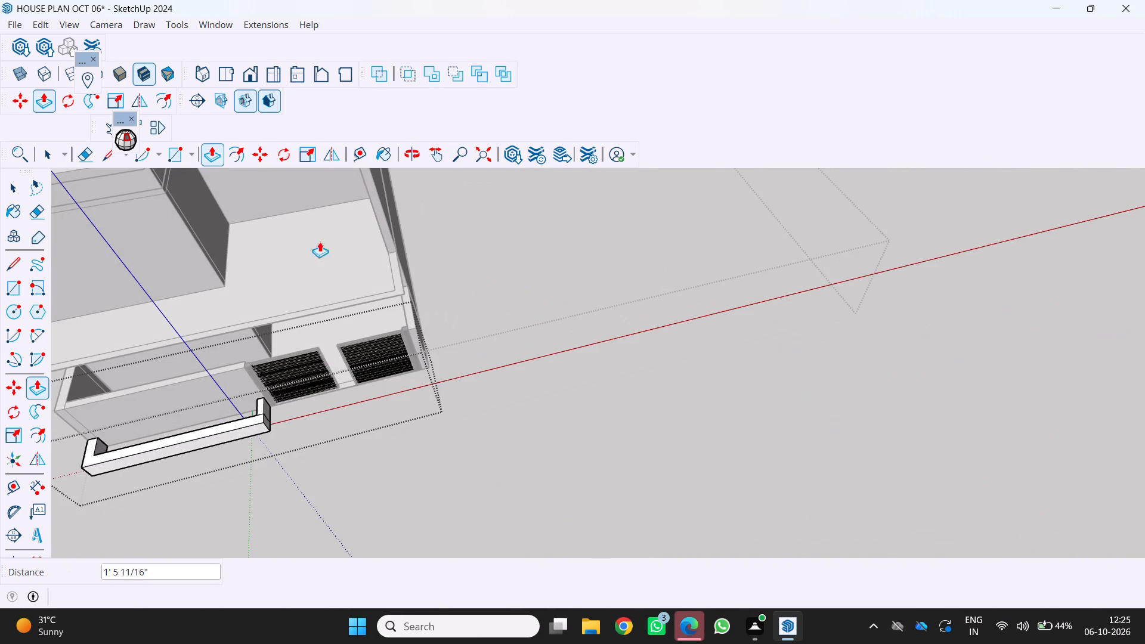
pyautogui.scroll(3, 224, 431)
pyautogui.middleClick(192, 436)
pyautogui.moveTo(188, 436); pyautogui.dragTo(153, 363, button='middle')
pyautogui.middleClick(151, 363)
pyautogui.scroll(-3, 149, 364)
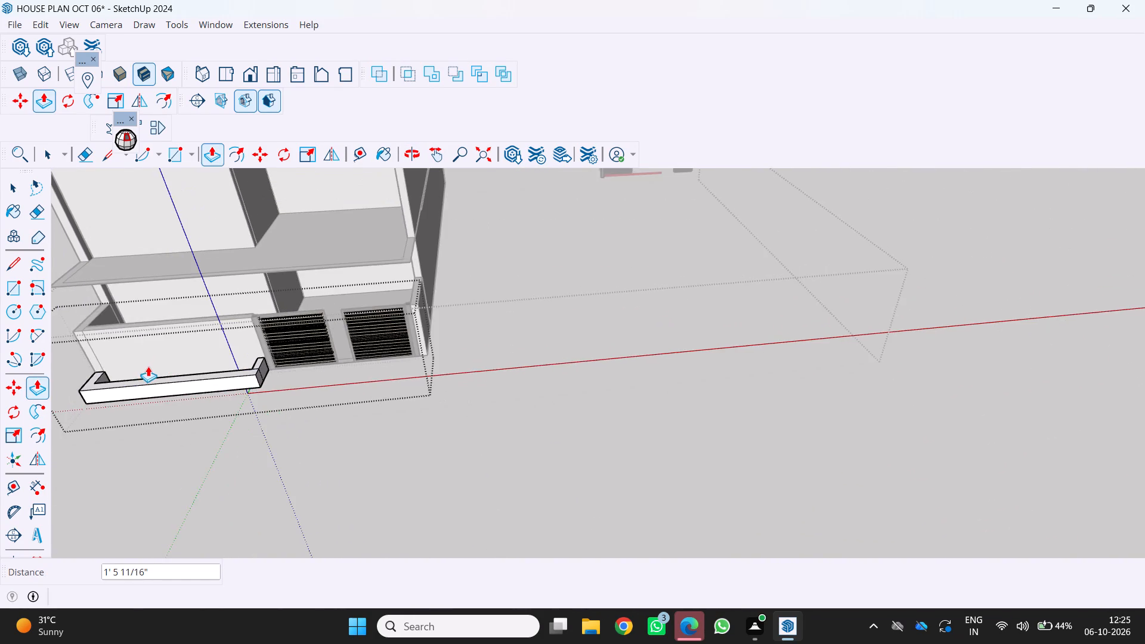
pyautogui.middleClick(148, 366)
pyautogui.moveTo(144, 366); pyautogui.dragTo(108, 339, button='middle')
pyautogui.moveTo(107, 336); pyautogui.dragTo(87, 288, button='middle')
pyautogui.scroll(4, 87, 287)
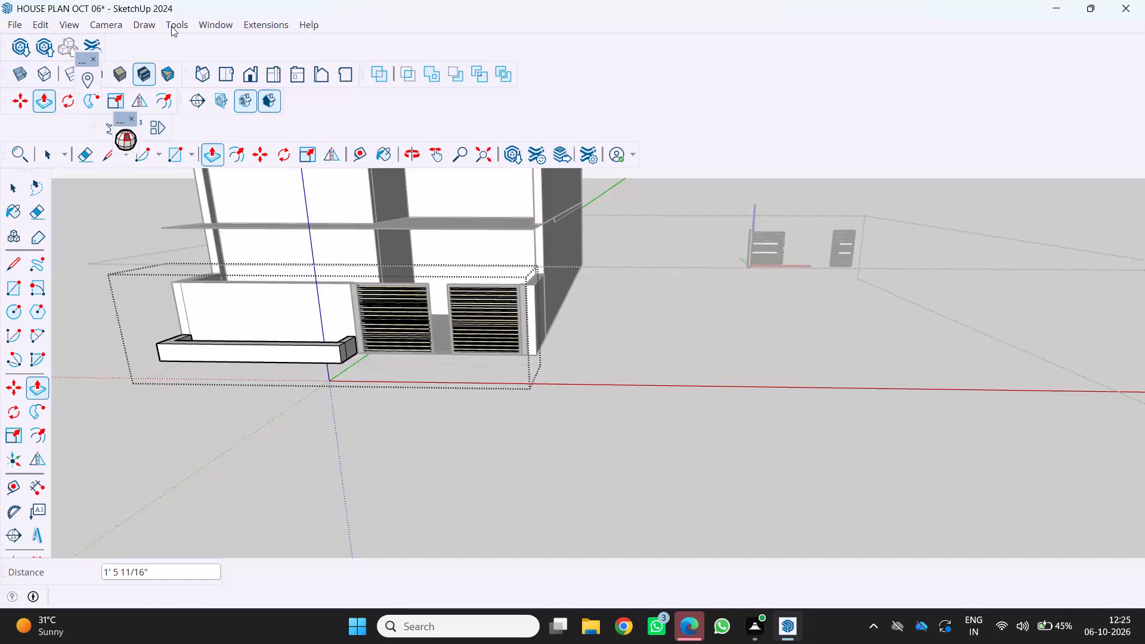
# Open 3D Warehouse and search its models for FLOWERS.
pyautogui.click(206, 24)
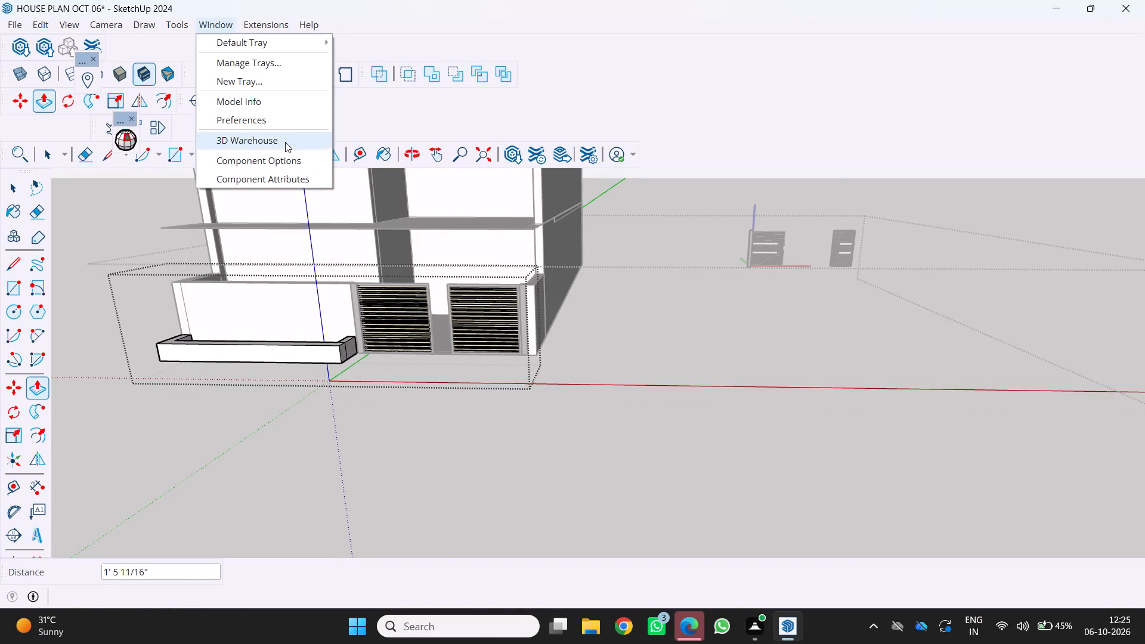
pyautogui.click(285, 142)
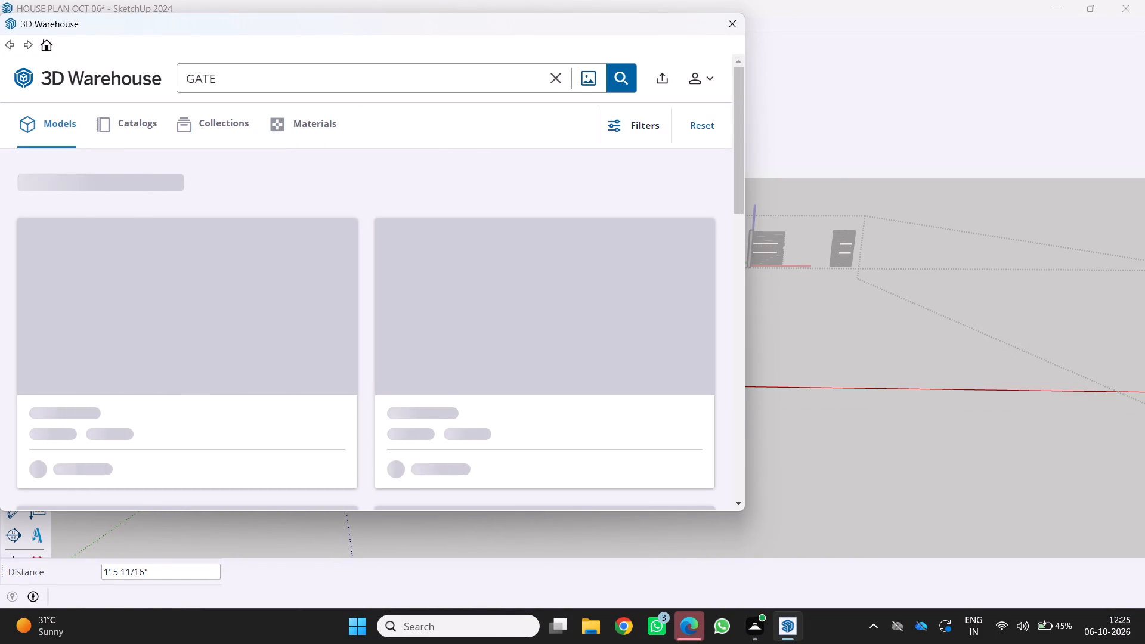
pyautogui.click(347, 71)
pyautogui.press('Return')
pyautogui.press('Return')
pyautogui.press('Return')
pyautogui.press('Return')
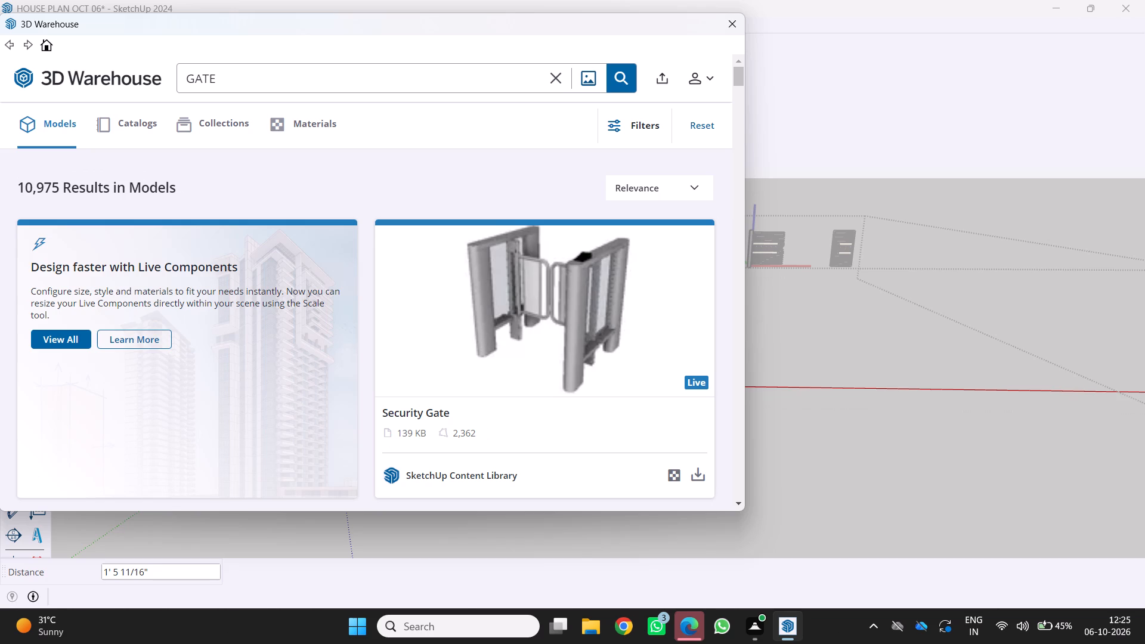
pyautogui.press('Return')
pyautogui.click(236, 79)
pyautogui.press('Return')
pyautogui.press('Return')
pyautogui.press('Return')
pyautogui.press('Return')
pyautogui.press('Return')
pyautogui.click(213, 88)
pyautogui.press('BackSpace')
pyautogui.press('BackSpace')
pyautogui.press('BackSpace')
pyautogui.press('BackSpace')
pyautogui.write('FLOER')
pyautogui.press('BackSpace')
pyautogui.press('BackSpace')
pyautogui.write('WERS')
pyautogui.click(628, 80)
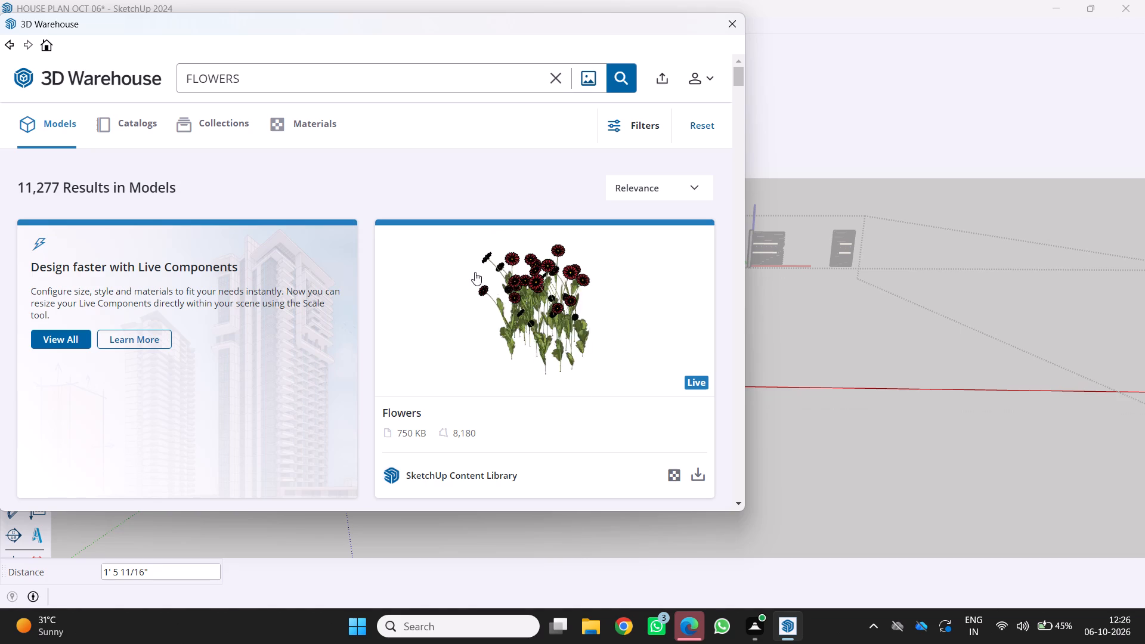
# Browse the first batch of FLOWERS models in 3D Warehouse for plants suited to the compound-wall planter.
pyautogui.scroll(-4, 475, 273)
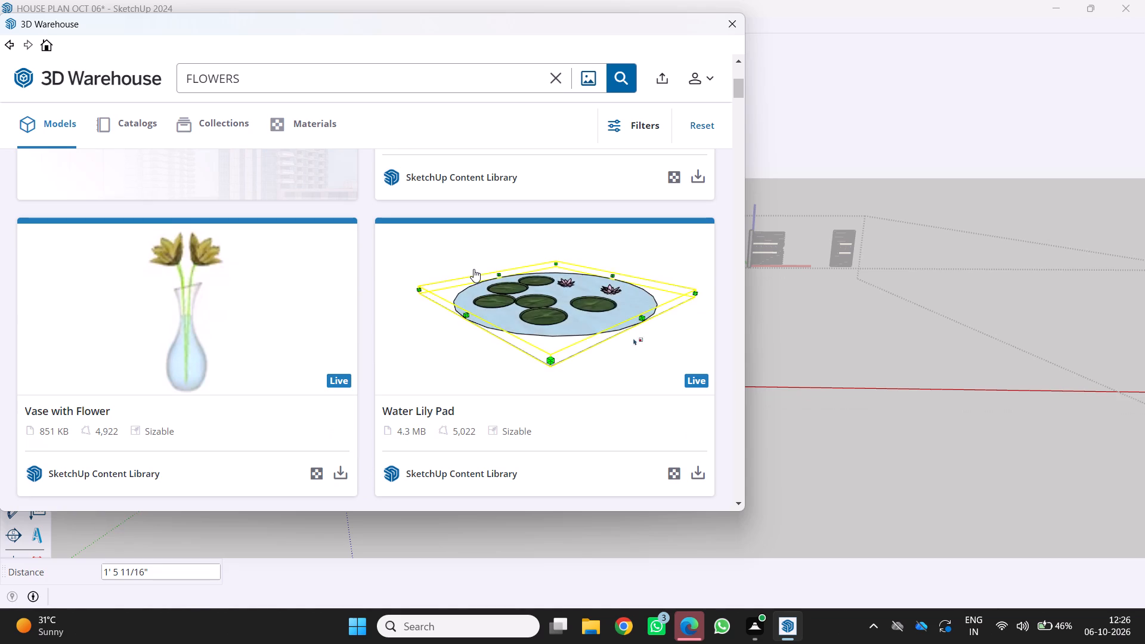
pyautogui.scroll(-8, 474, 269)
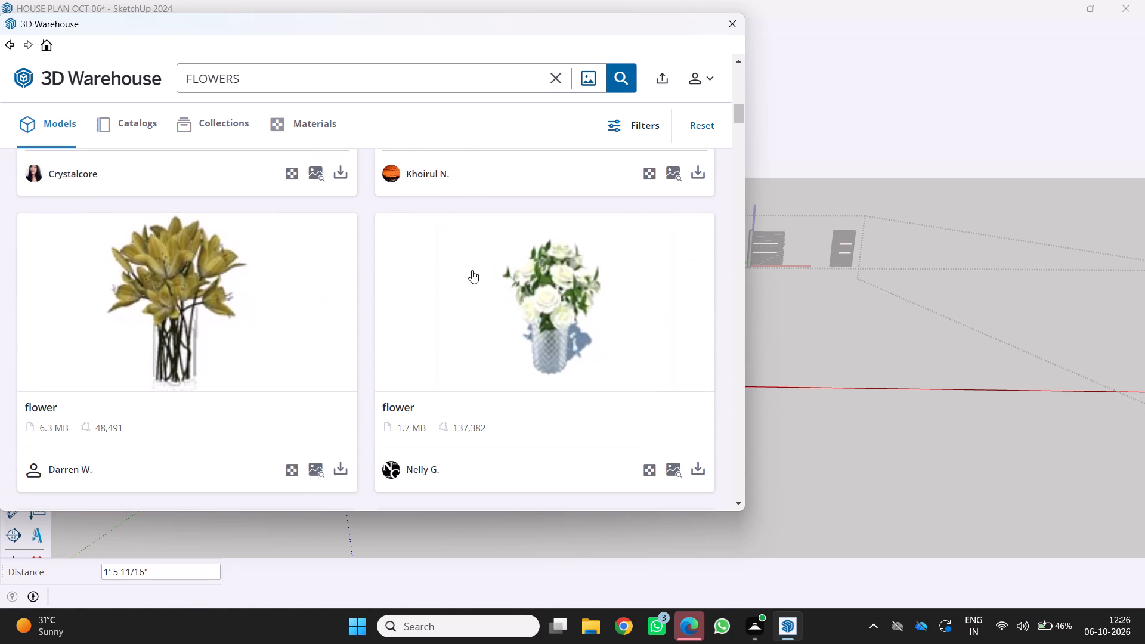
pyautogui.scroll(-10, 472, 270)
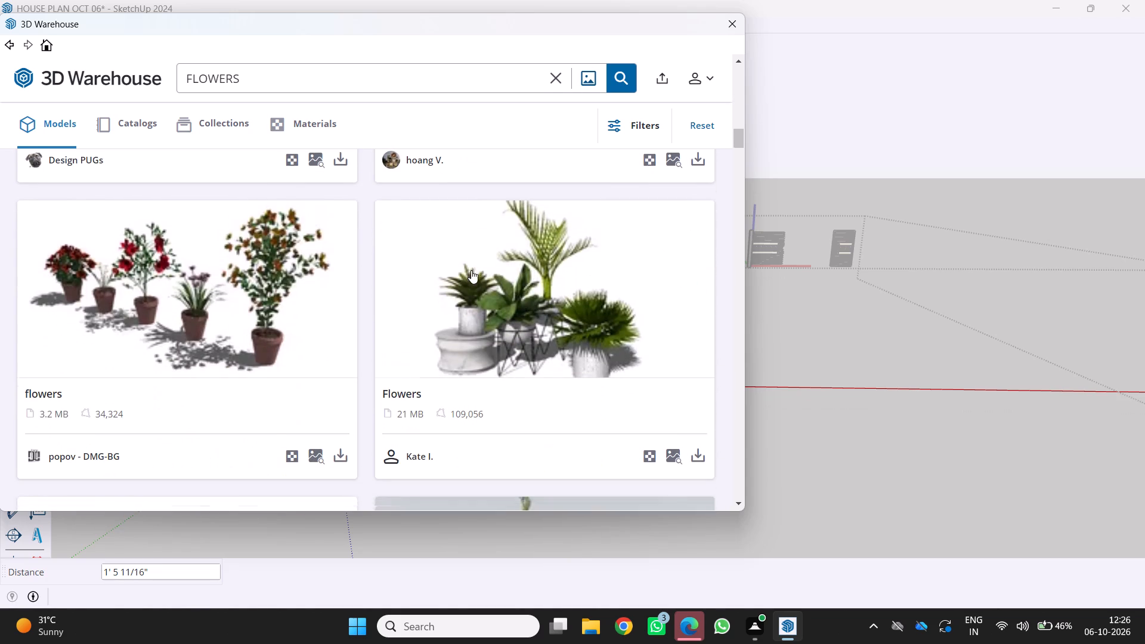
pyautogui.scroll(-11, 471, 270)
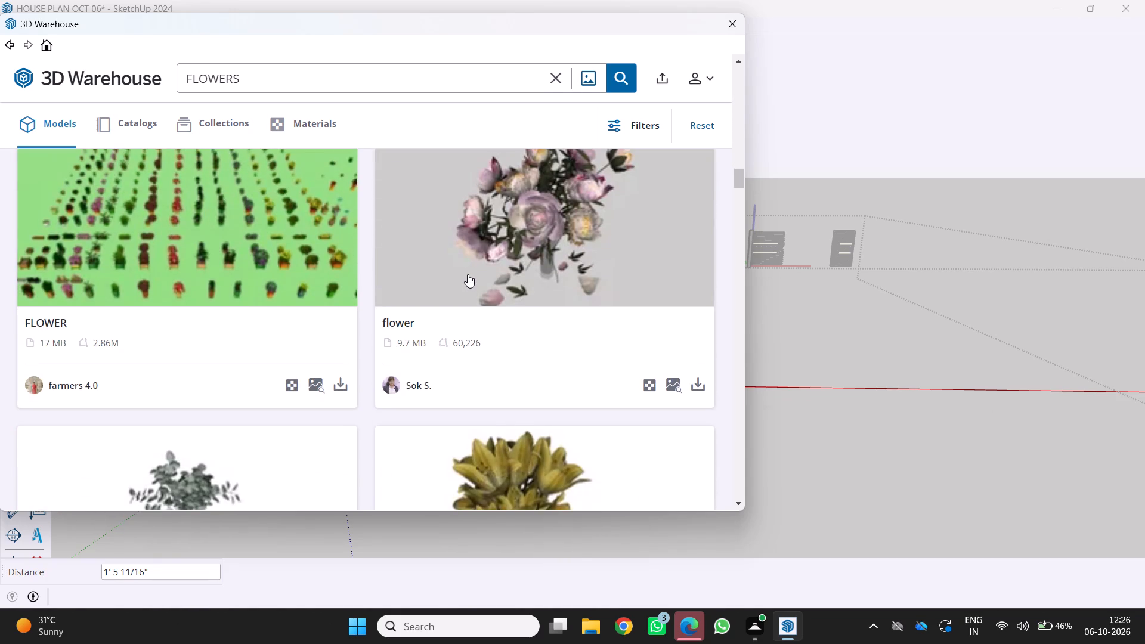
pyautogui.scroll(-17, 468, 274)
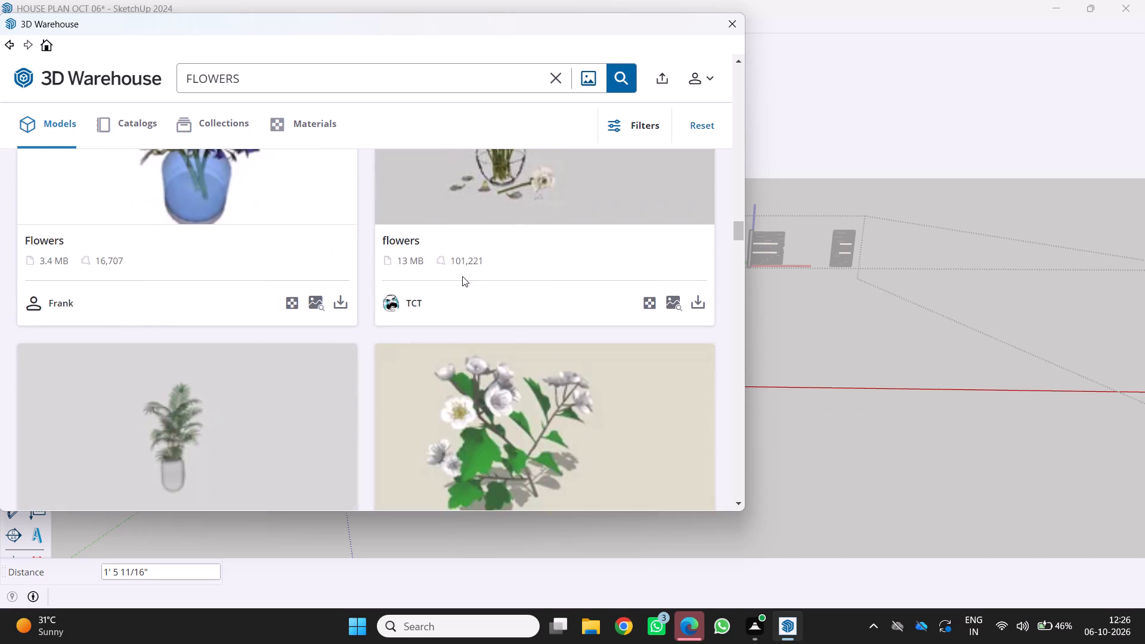
pyautogui.scroll(-16, 462, 276)
pyautogui.scroll(-5, 461, 279)
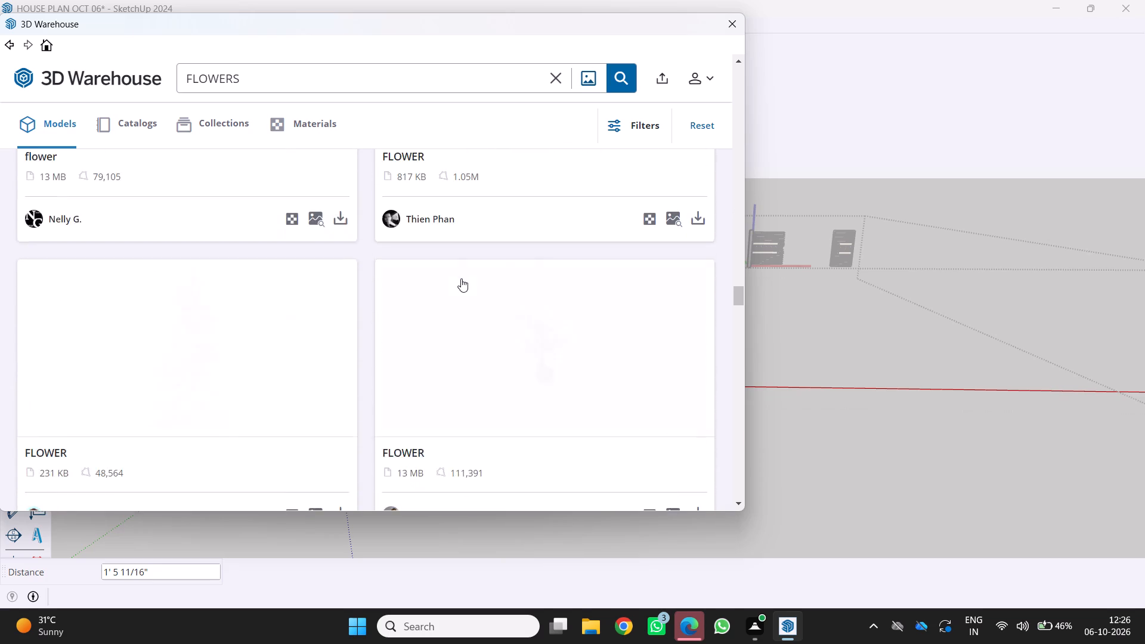
pyautogui.scroll(-19, 461, 278)
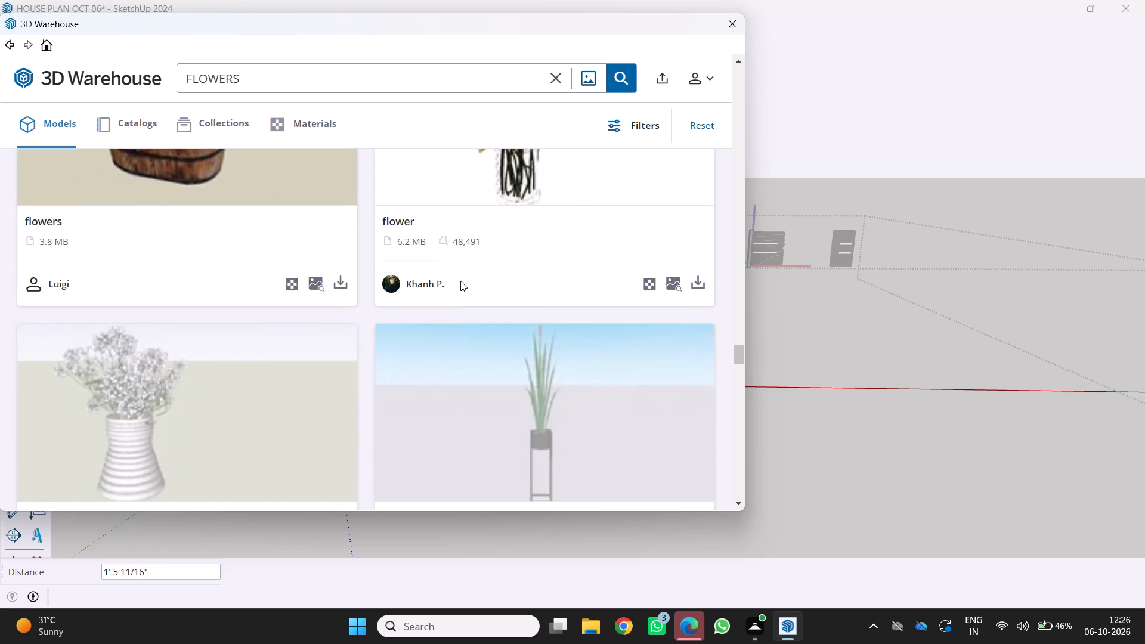
pyautogui.scroll(-7, 460, 281)
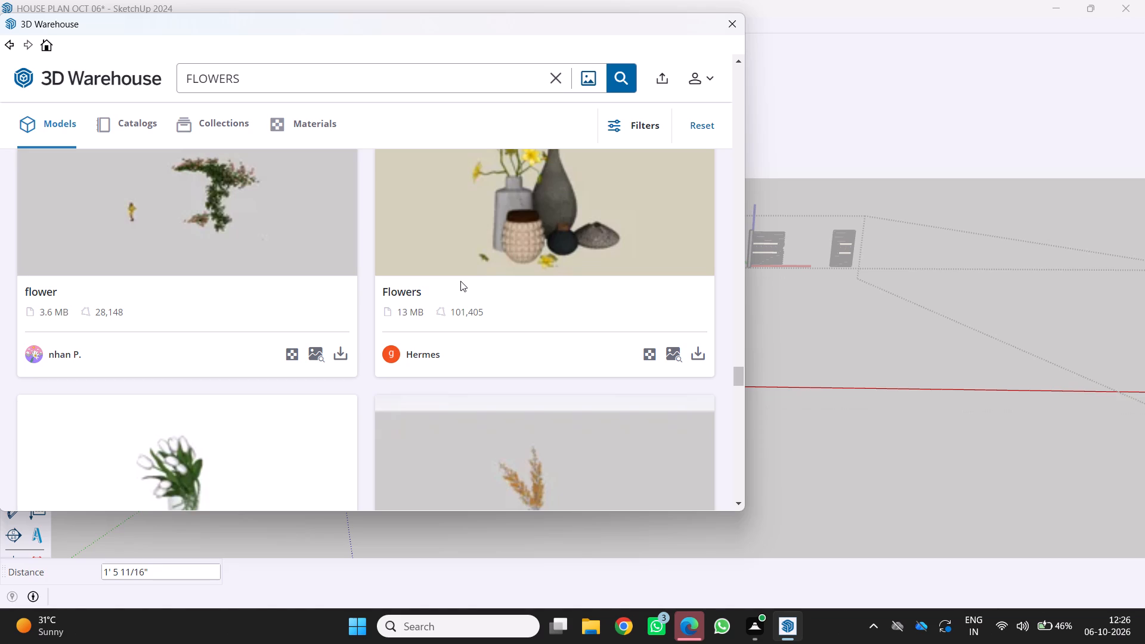
pyautogui.scroll(-10, 460, 281)
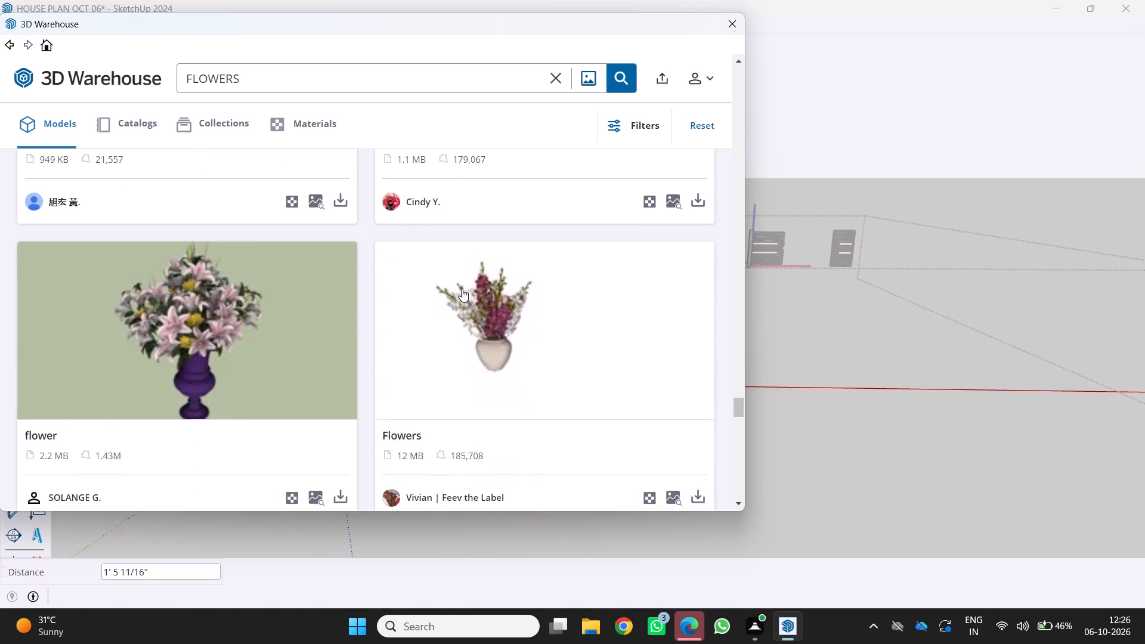
pyautogui.scroll(-9, 462, 289)
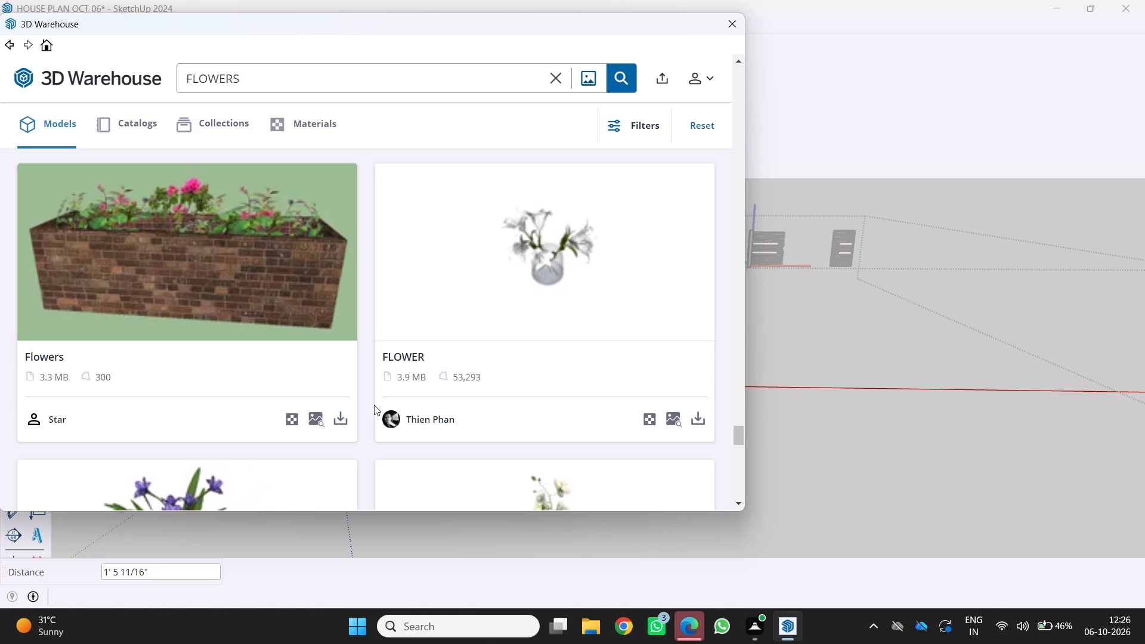
pyautogui.scroll(-10, 146, 318)
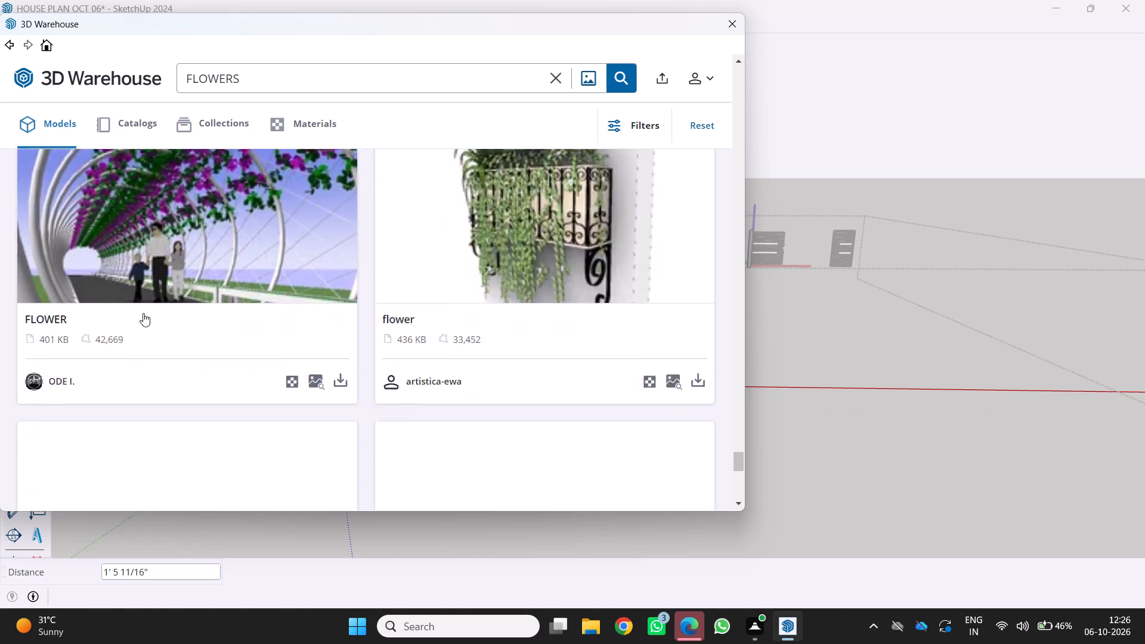
pyautogui.scroll(-13, 143, 313)
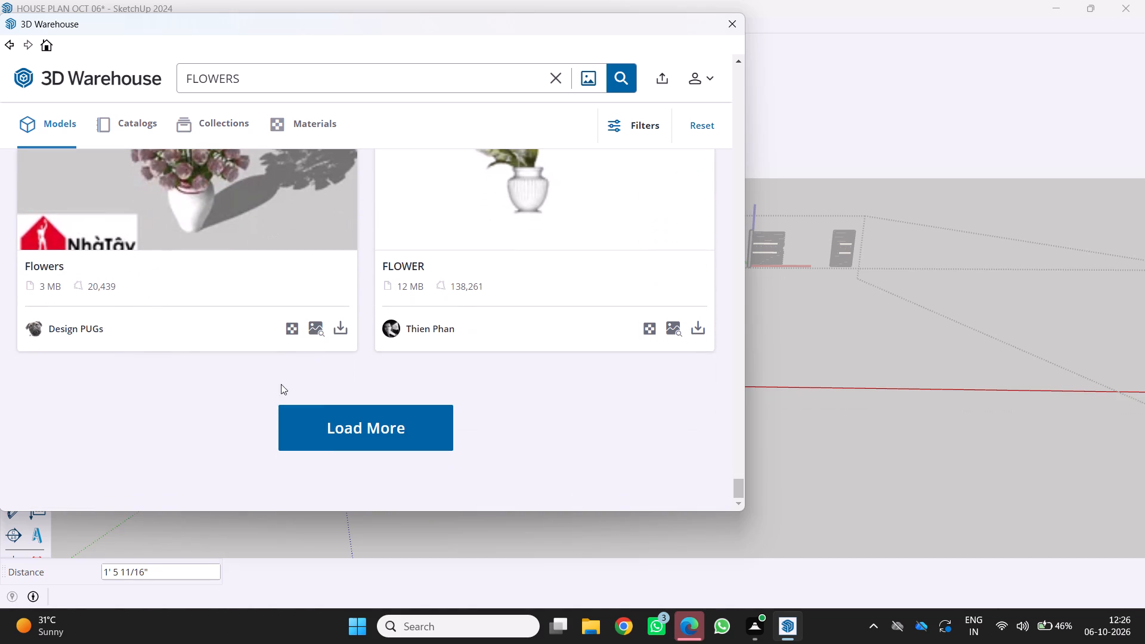
# Load a second batch of FLOWERS models and look through it to its end for planter-bed flowers.
pyautogui.click(326, 411)
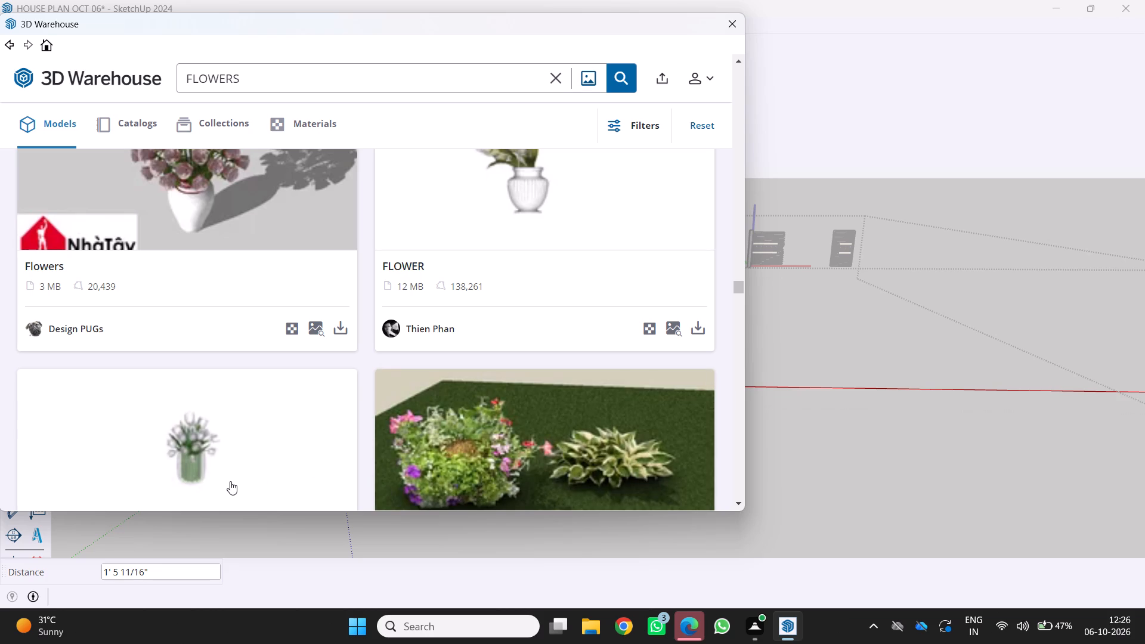
pyautogui.scroll(-5, 438, 439)
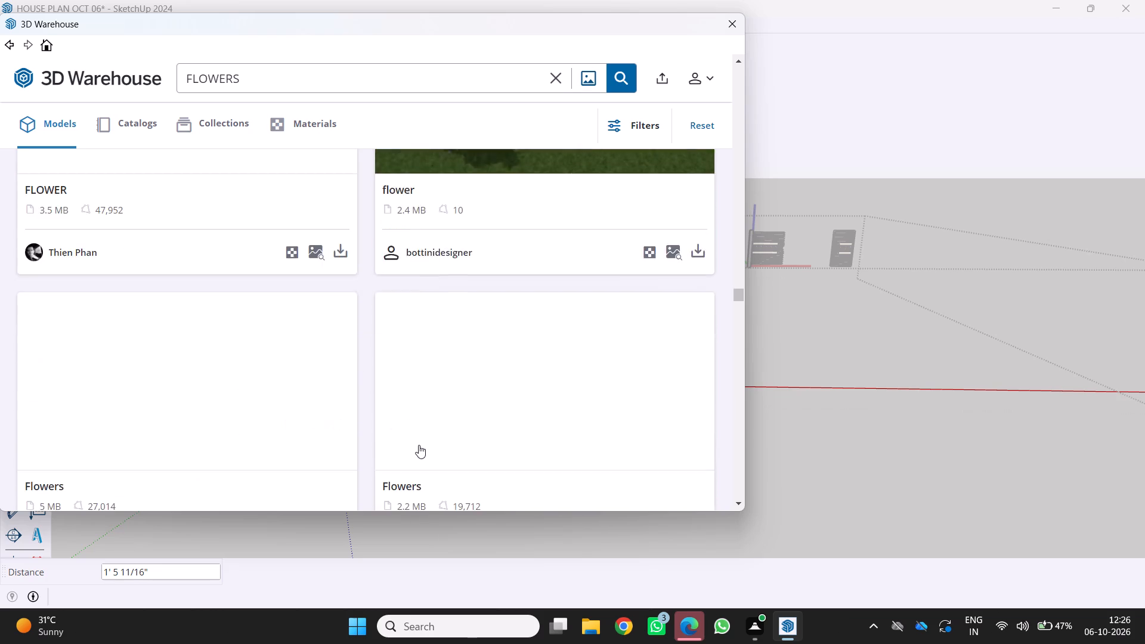
pyautogui.scroll(-15, 413, 446)
pyautogui.scroll(-5, 369, 467)
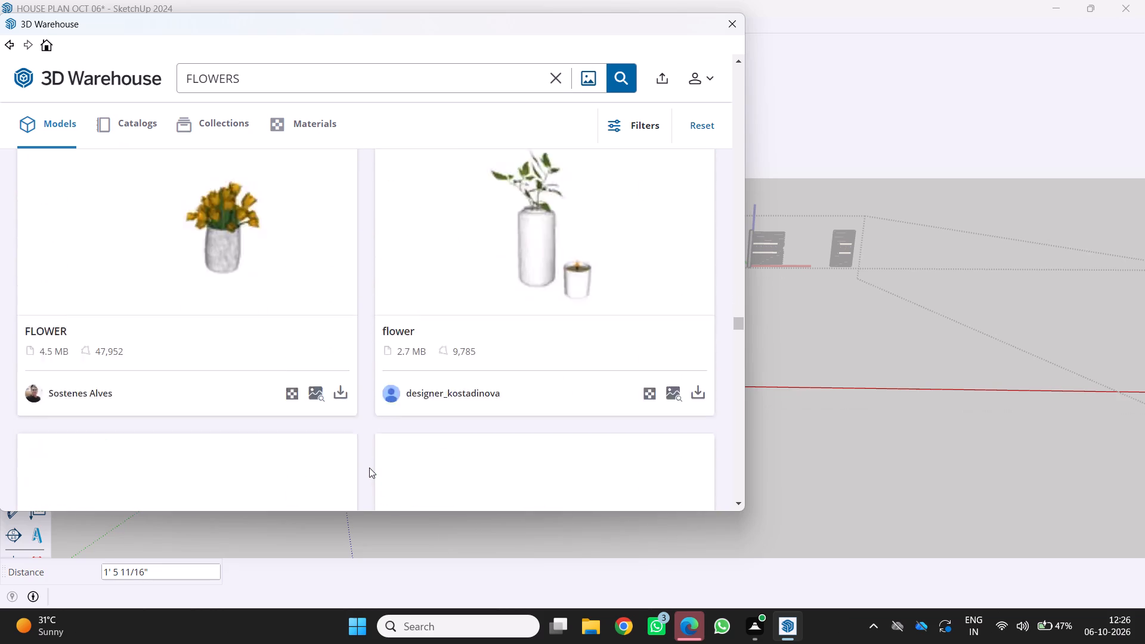
pyautogui.scroll(-11, 369, 467)
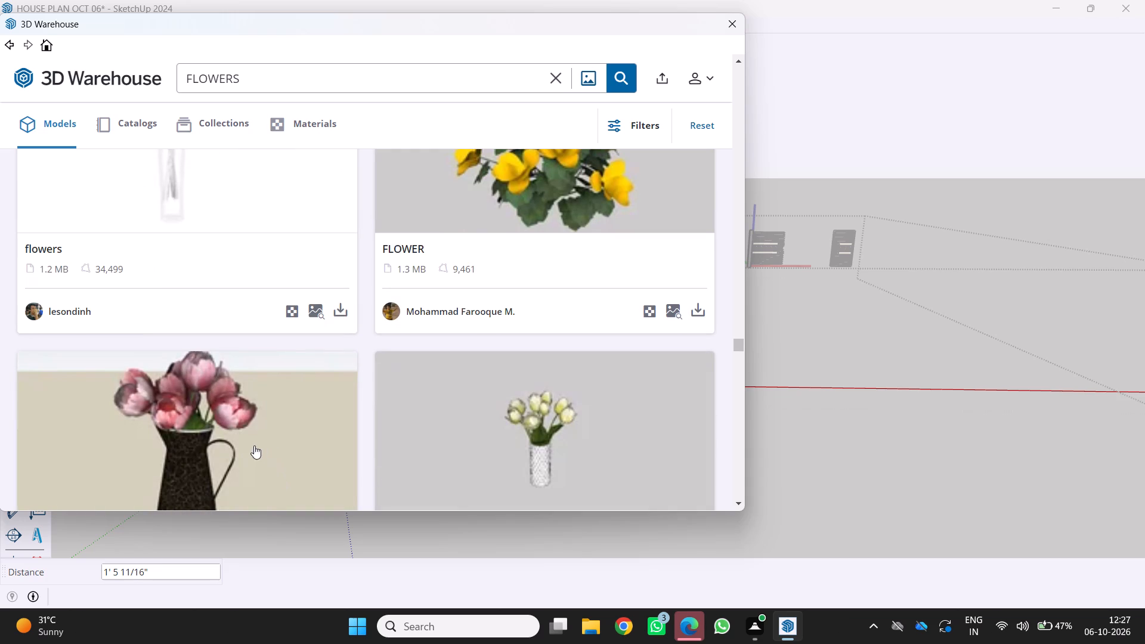
pyautogui.scroll(-16, 249, 429)
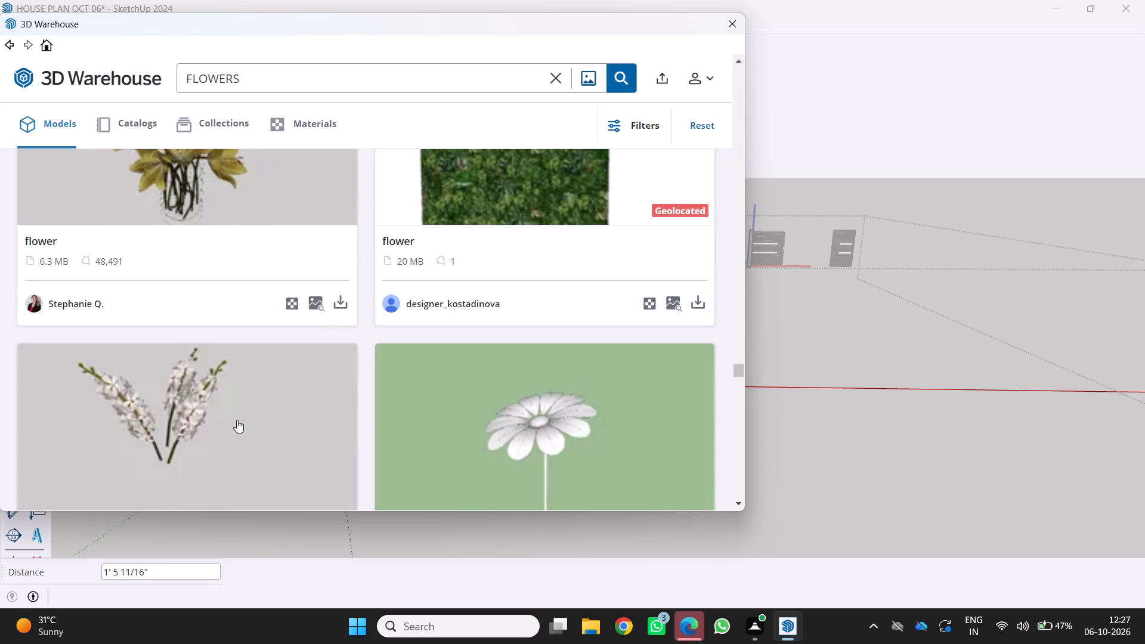
pyautogui.scroll(-5, 196, 324)
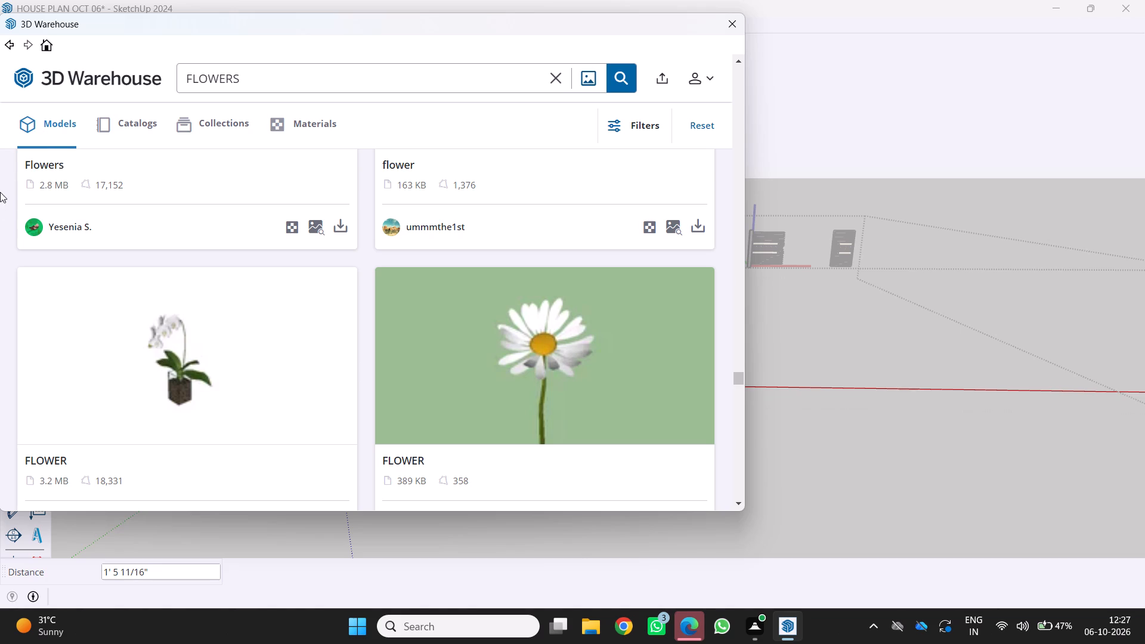
pyautogui.scroll(-3, 2, 189)
pyautogui.scroll(-8, 17, 268)
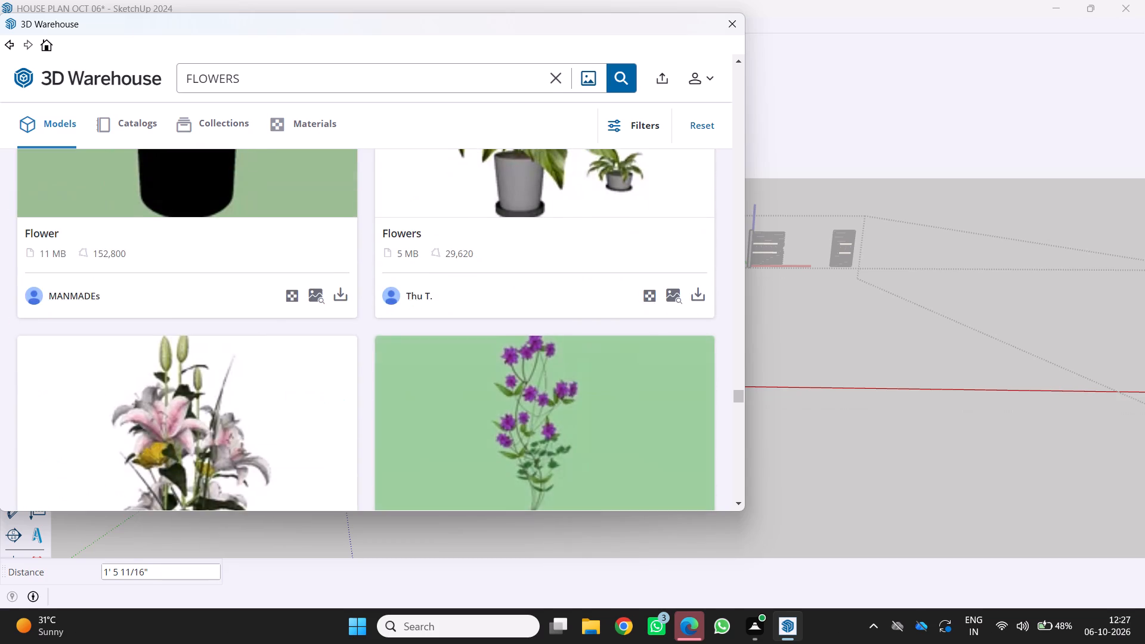
pyautogui.scroll(-14, 52, 256)
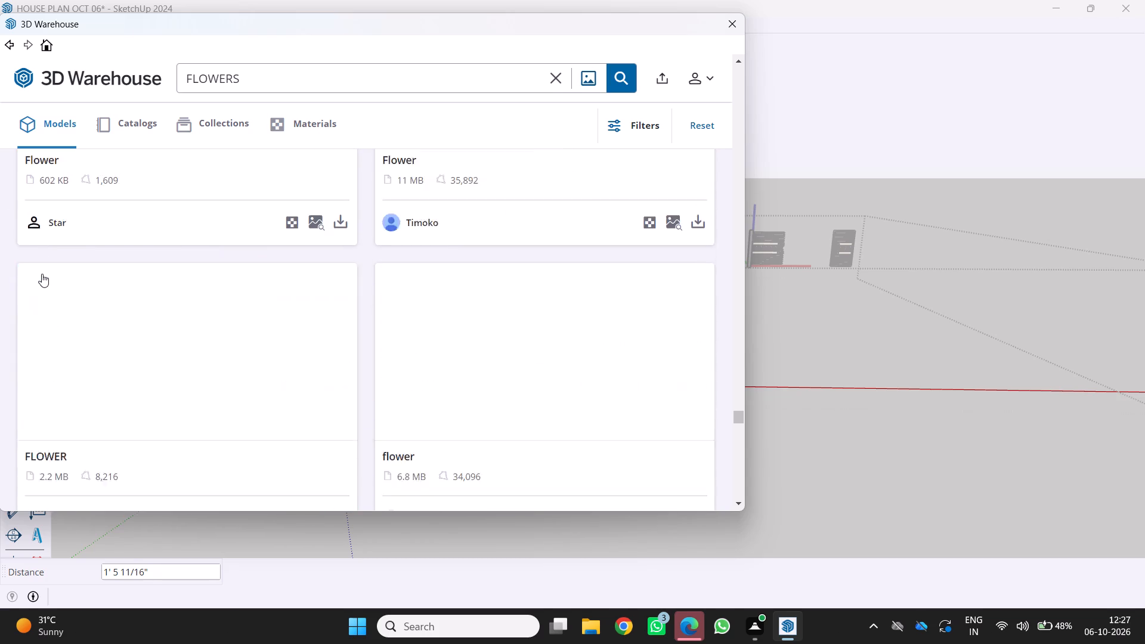
pyautogui.scroll(-5, 42, 274)
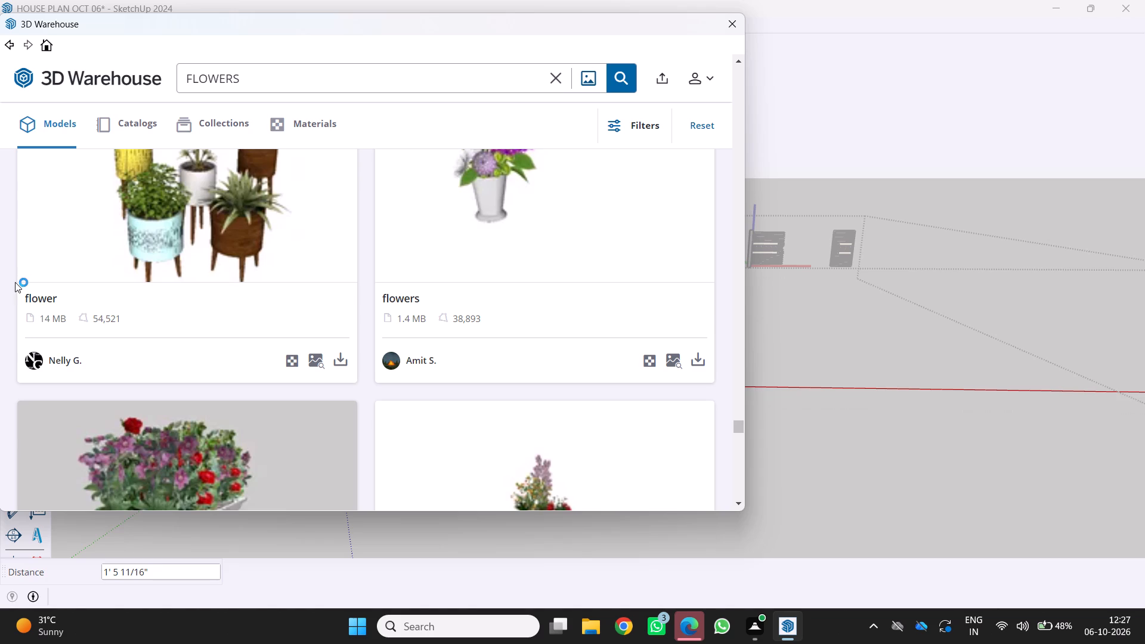
pyautogui.scroll(-4, 17, 277)
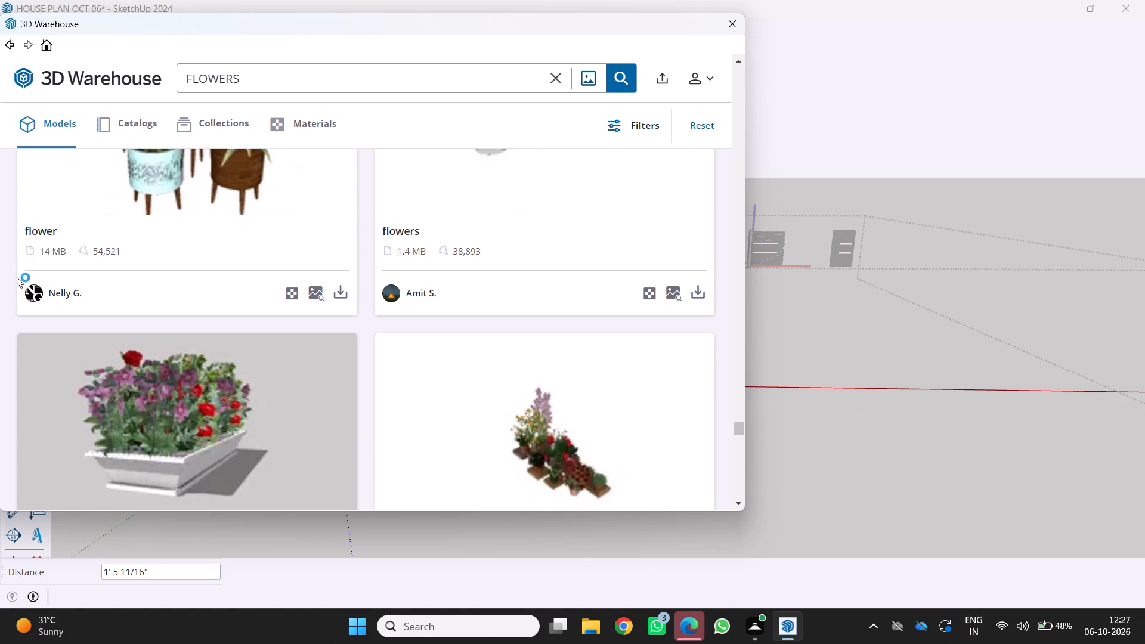
pyautogui.scroll(-6, 17, 277)
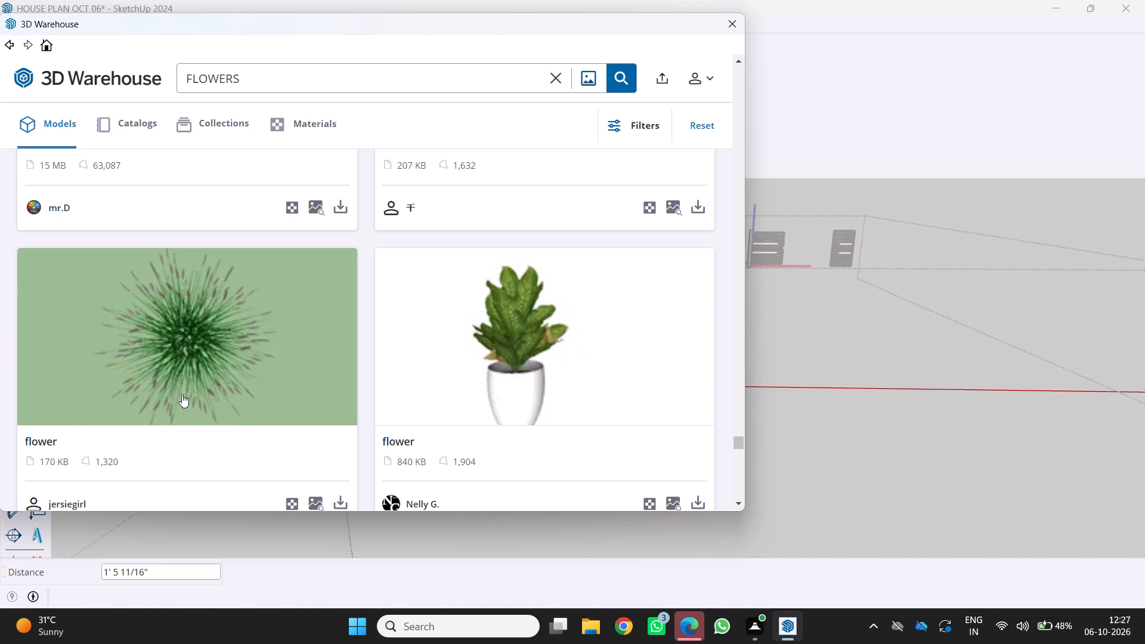
pyautogui.scroll(-5, 113, 405)
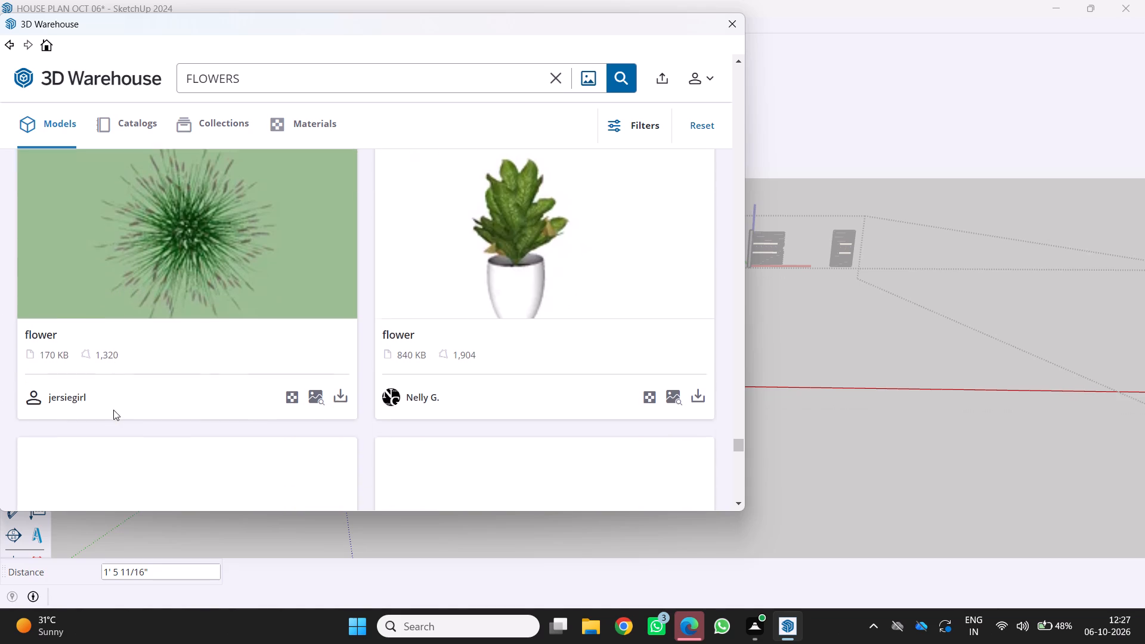
pyautogui.scroll(-17, 113, 410)
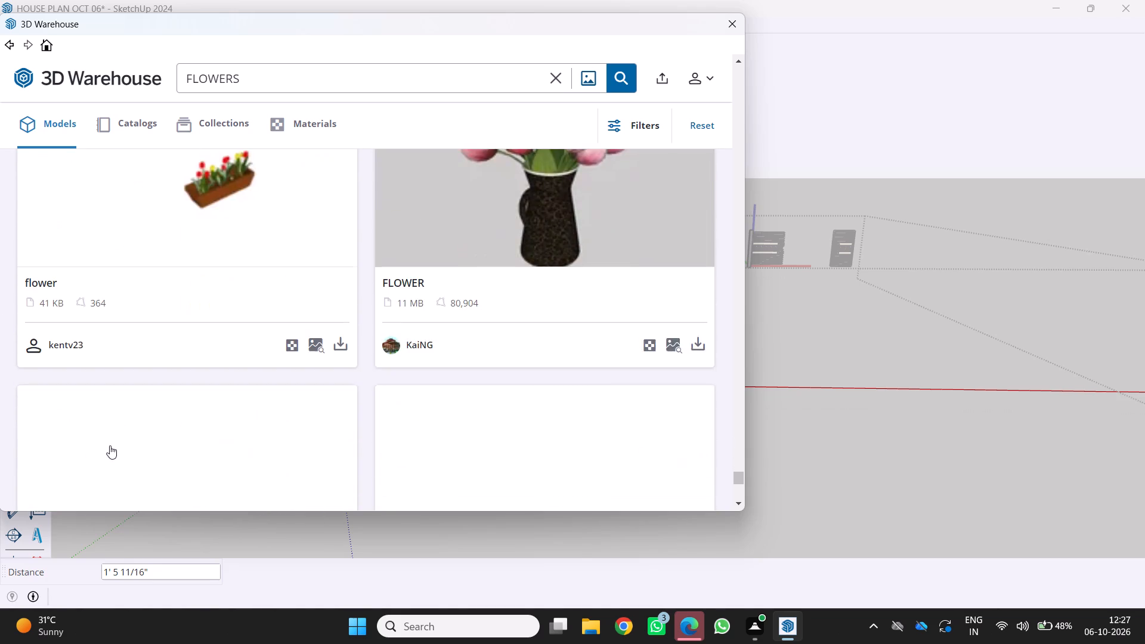
pyautogui.scroll(-10, 109, 444)
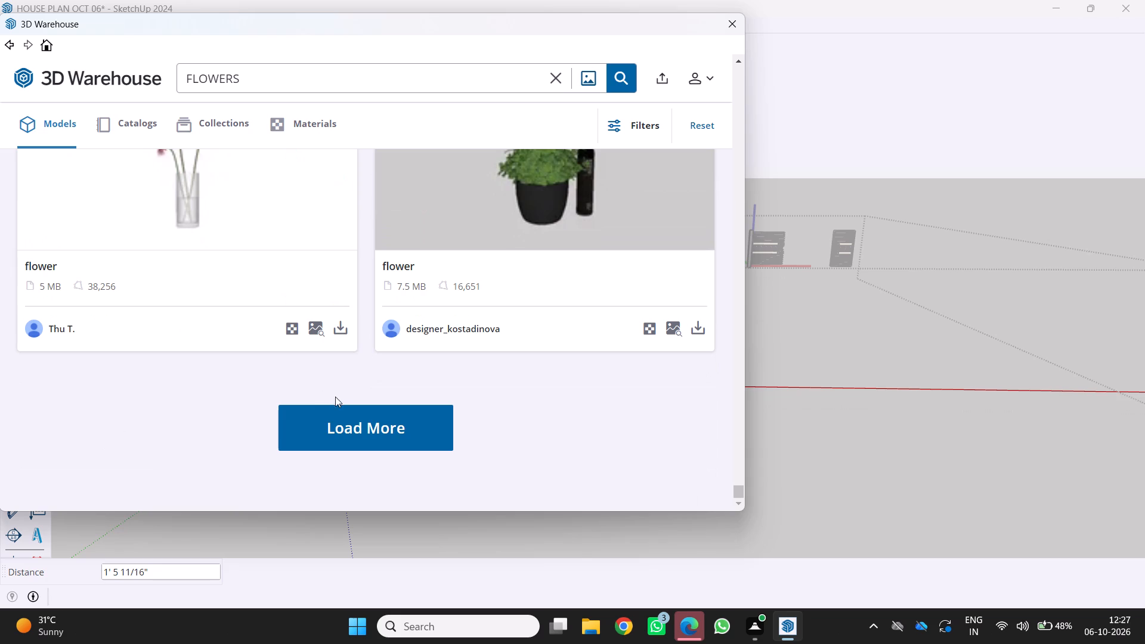
# Load a third batch of FLOWERS models and look through it to its end for flowers suited to the compound-wall planter.
pyautogui.click(341, 410)
pyautogui.scroll(-1, 314, 396)
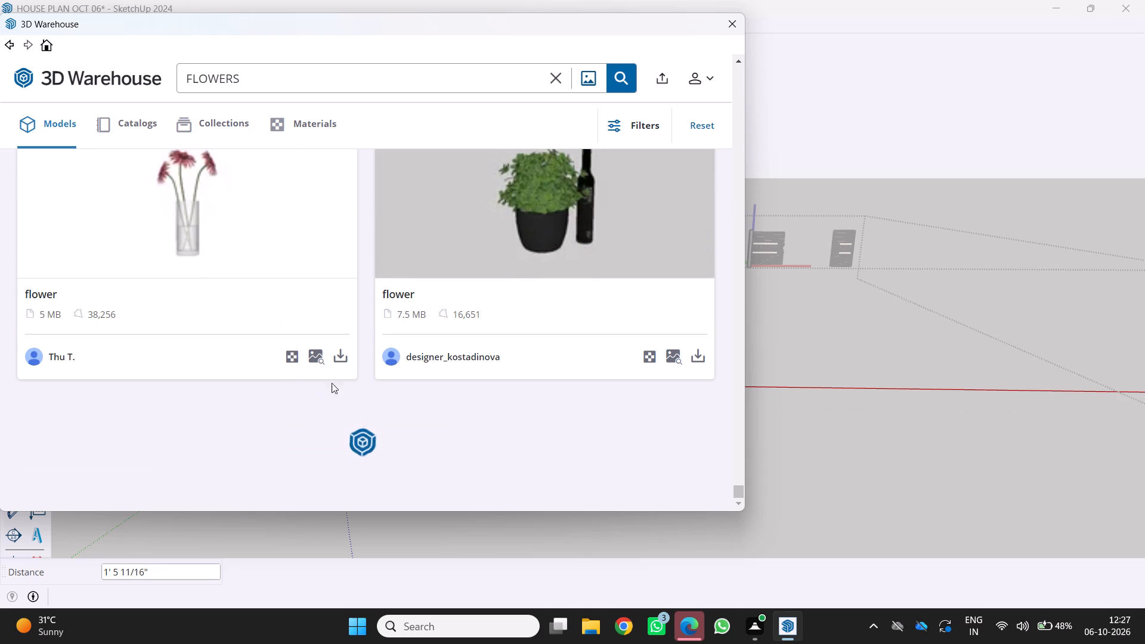
pyautogui.scroll(-4, 367, 381)
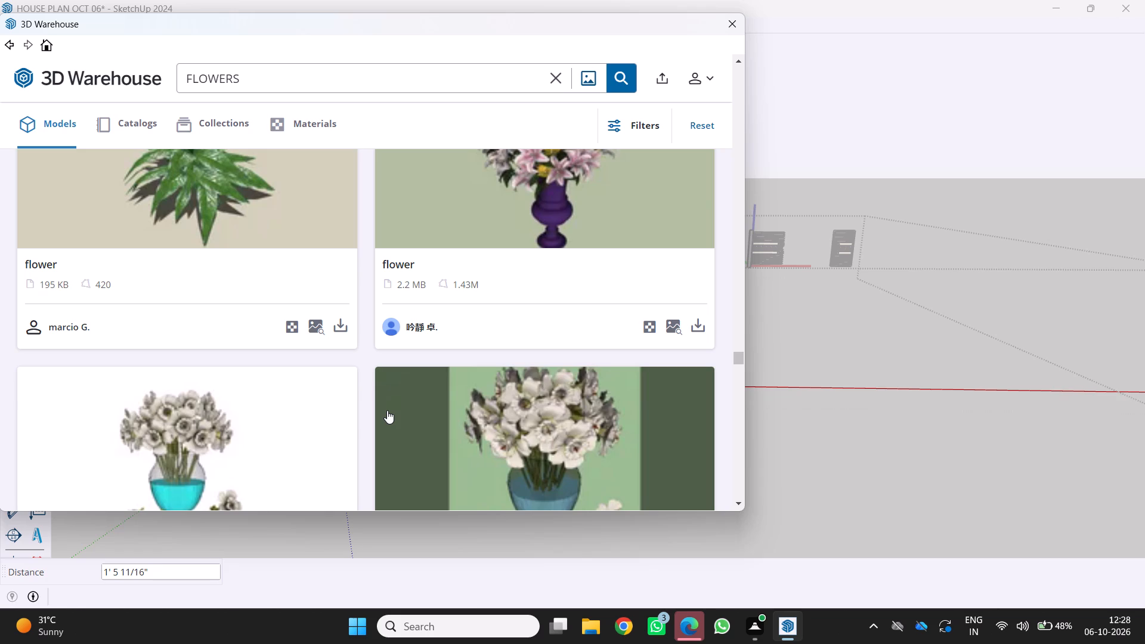
pyautogui.scroll(-4, 467, 343)
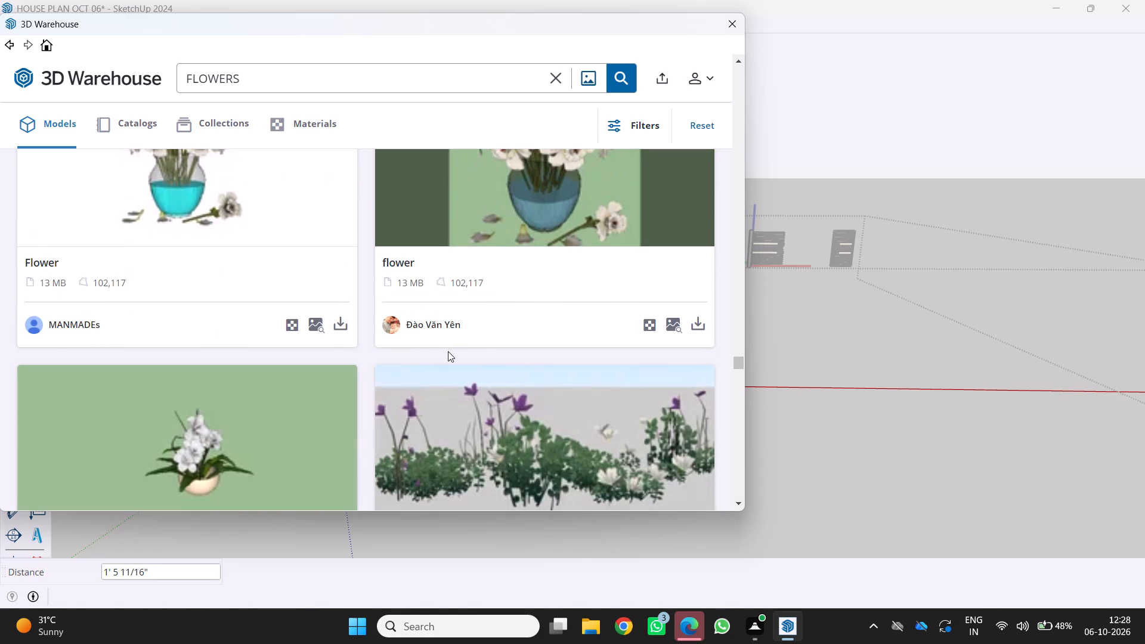
pyautogui.scroll(-7, 485, 315)
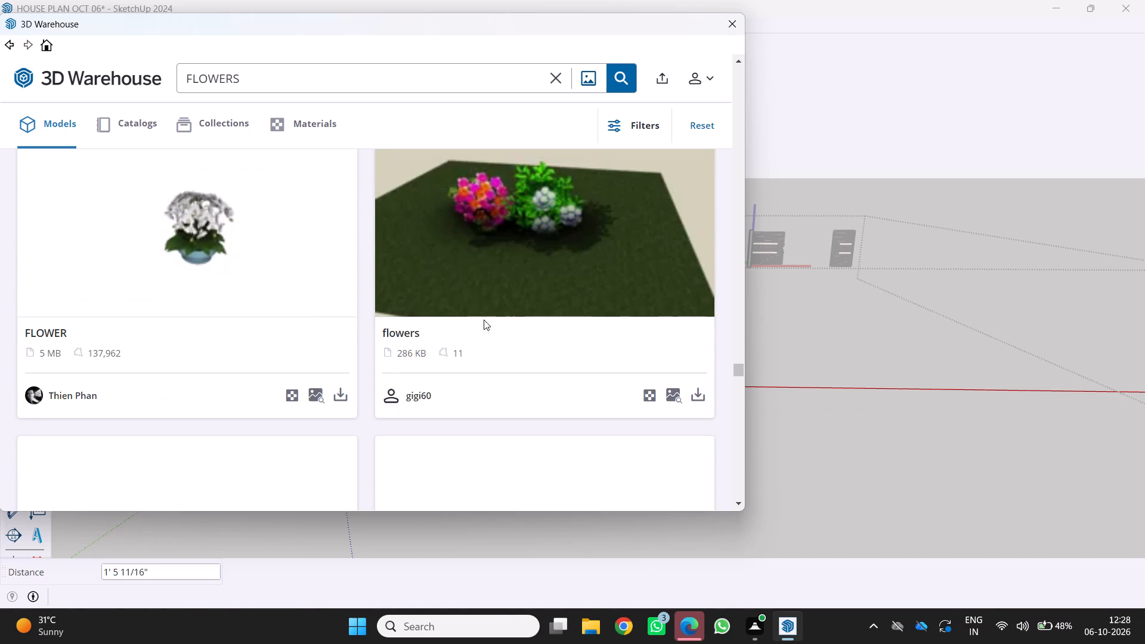
pyautogui.scroll(-9, 435, 358)
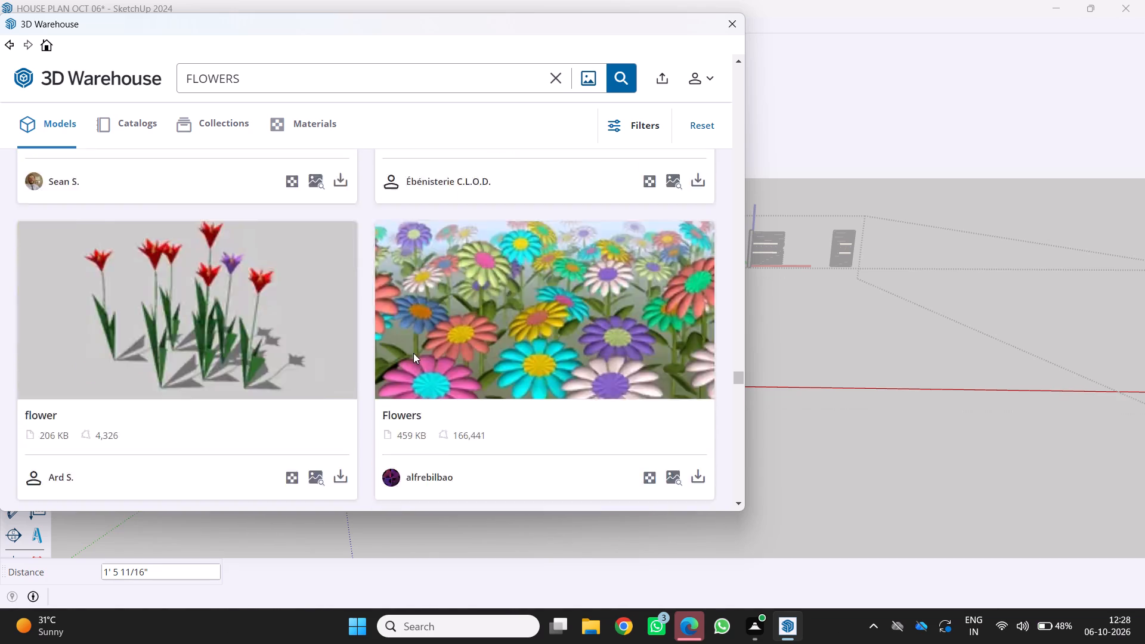
pyautogui.scroll(-4, 402, 360)
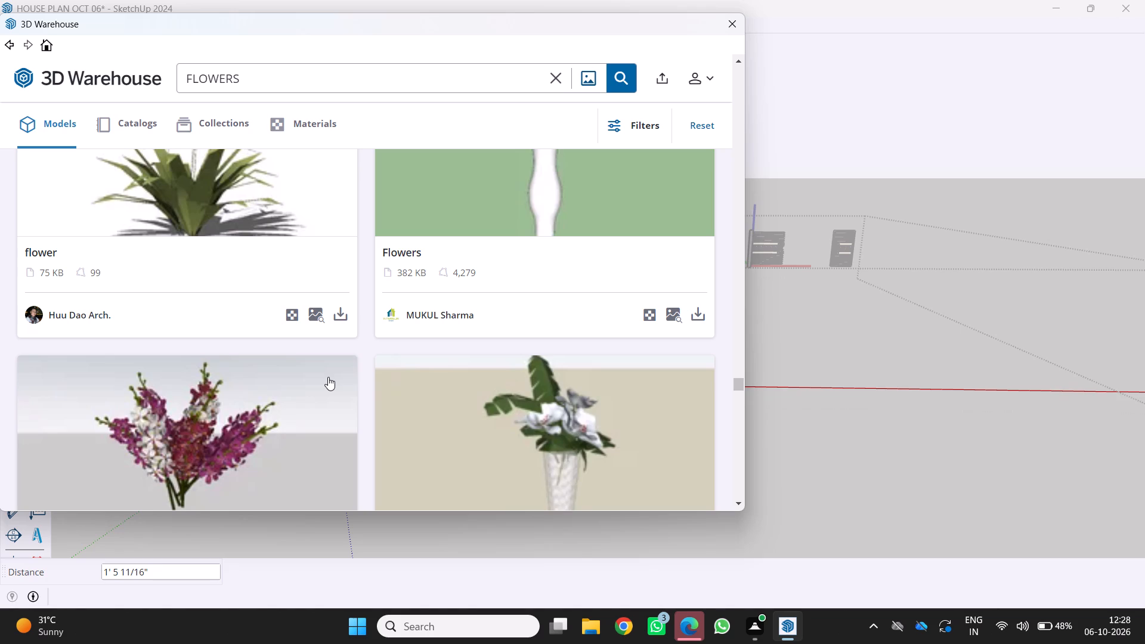
pyautogui.scroll(-18, 324, 376)
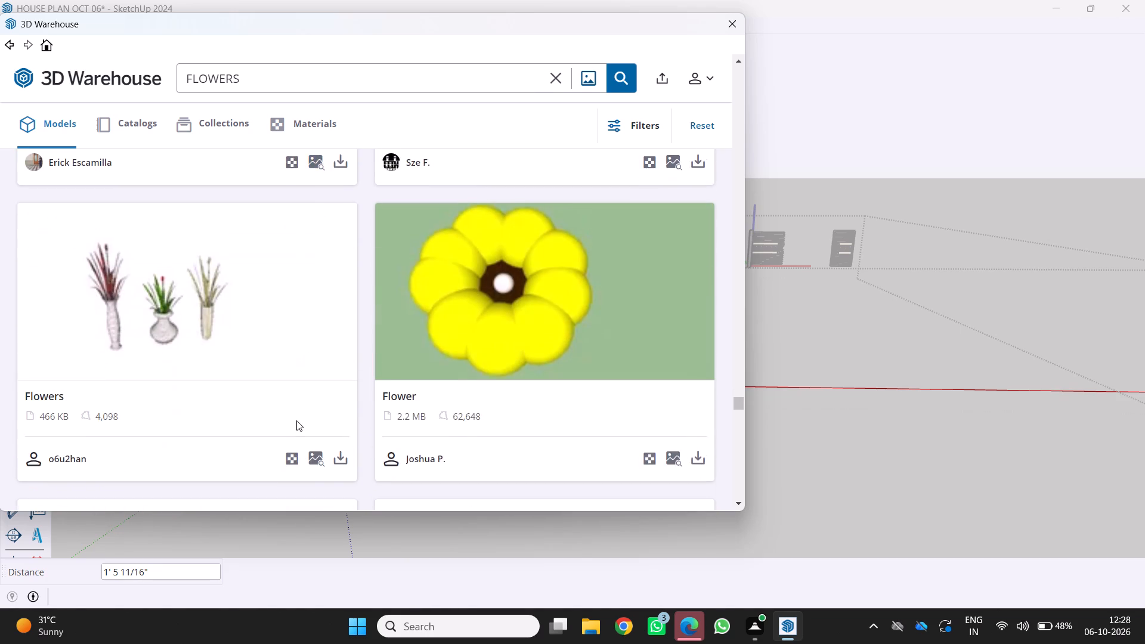
pyautogui.scroll(-14, 292, 426)
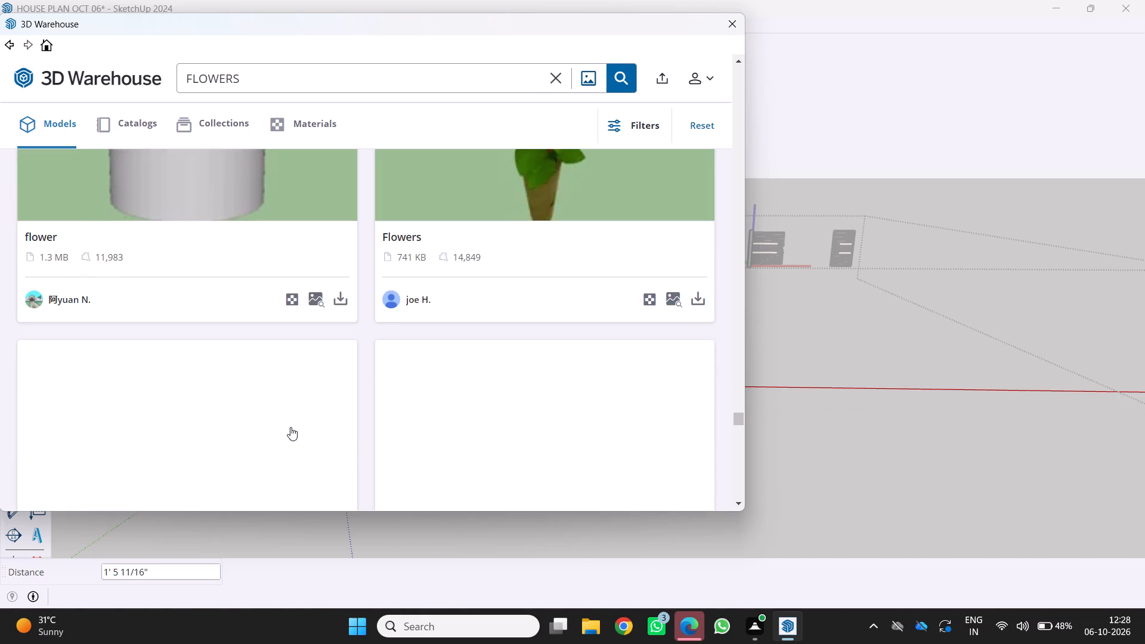
pyautogui.scroll(-14, 292, 419)
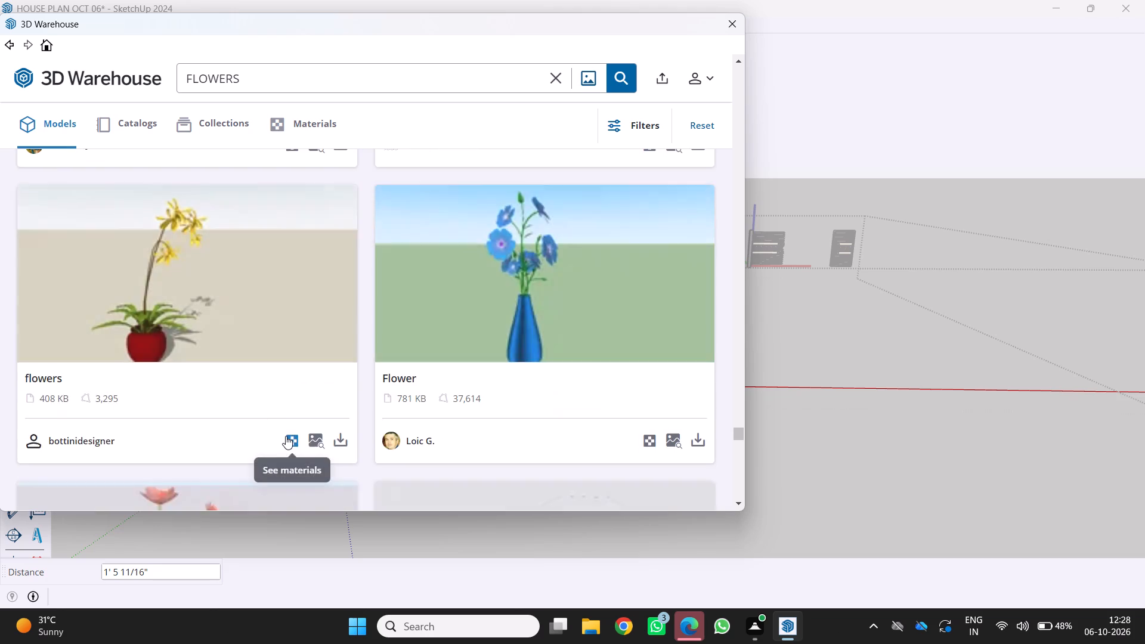
pyautogui.scroll(-16, 286, 436)
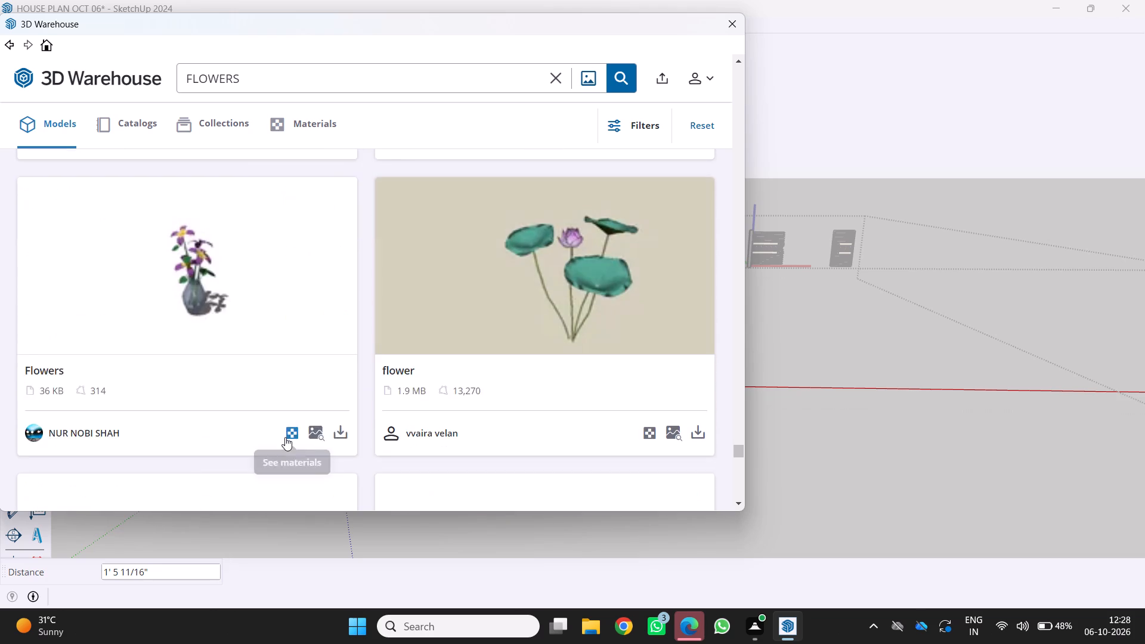
pyautogui.scroll(-10, 285, 437)
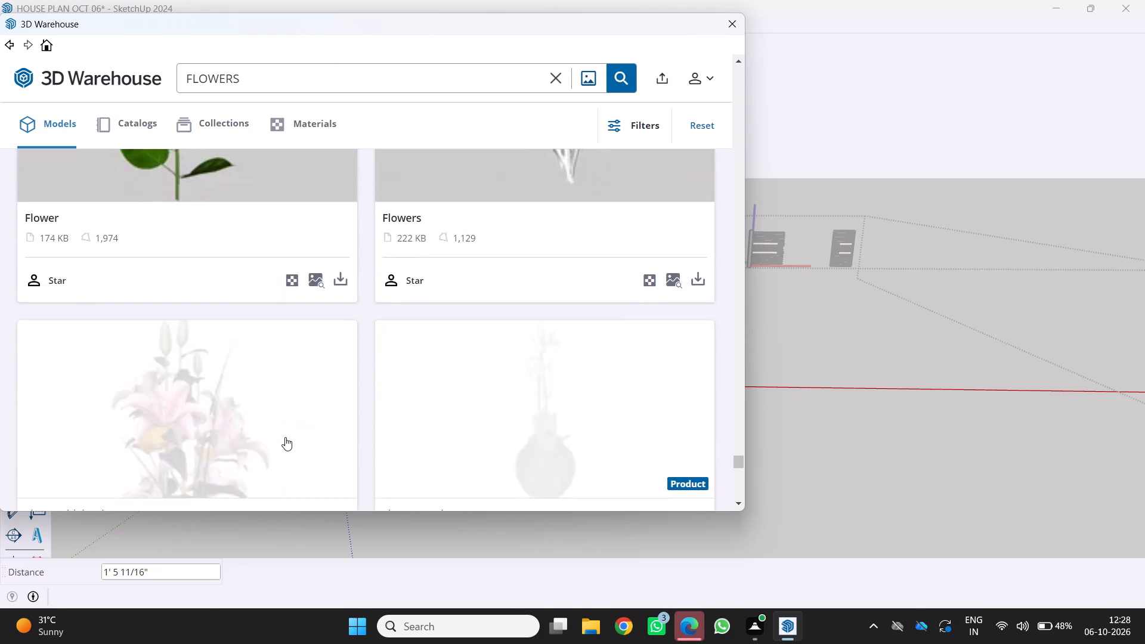
pyautogui.scroll(-13, 285, 437)
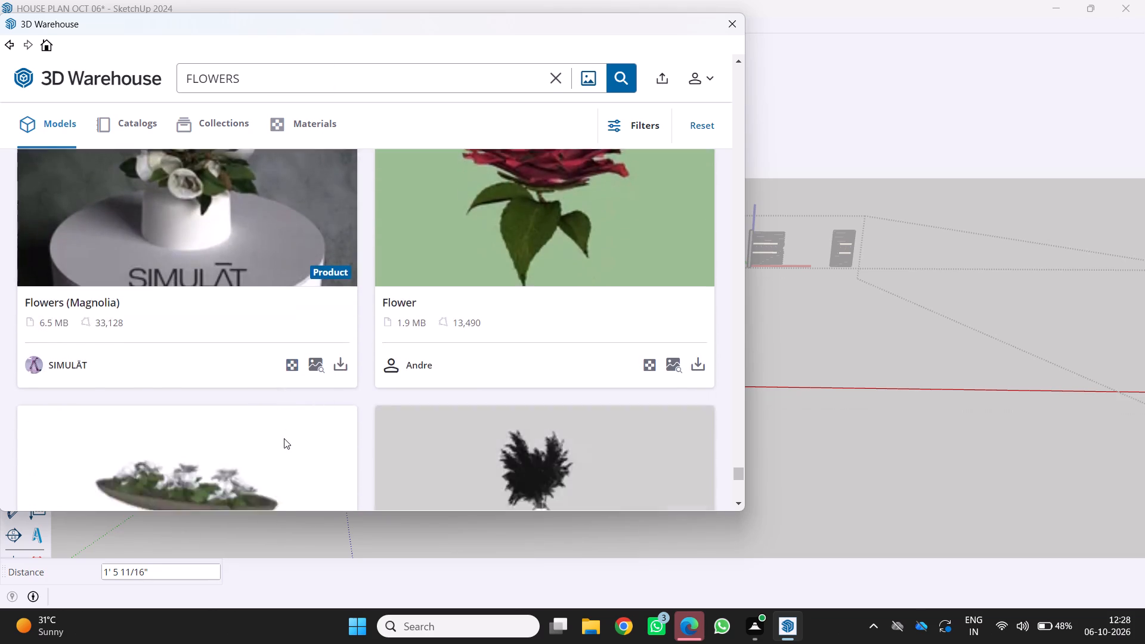
pyautogui.scroll(-13, 284, 438)
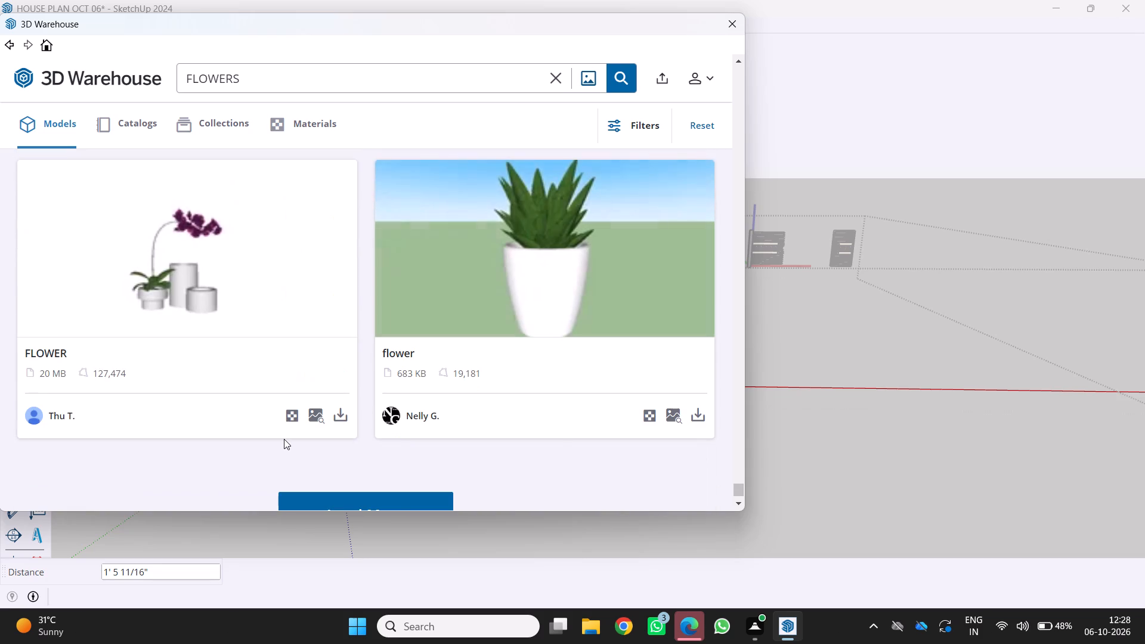
pyautogui.scroll(-6, 284, 439)
# Return to the start of the FLOWERS results and look through the first models again for planter flowers.
pyautogui.scroll(7, 403, 352)
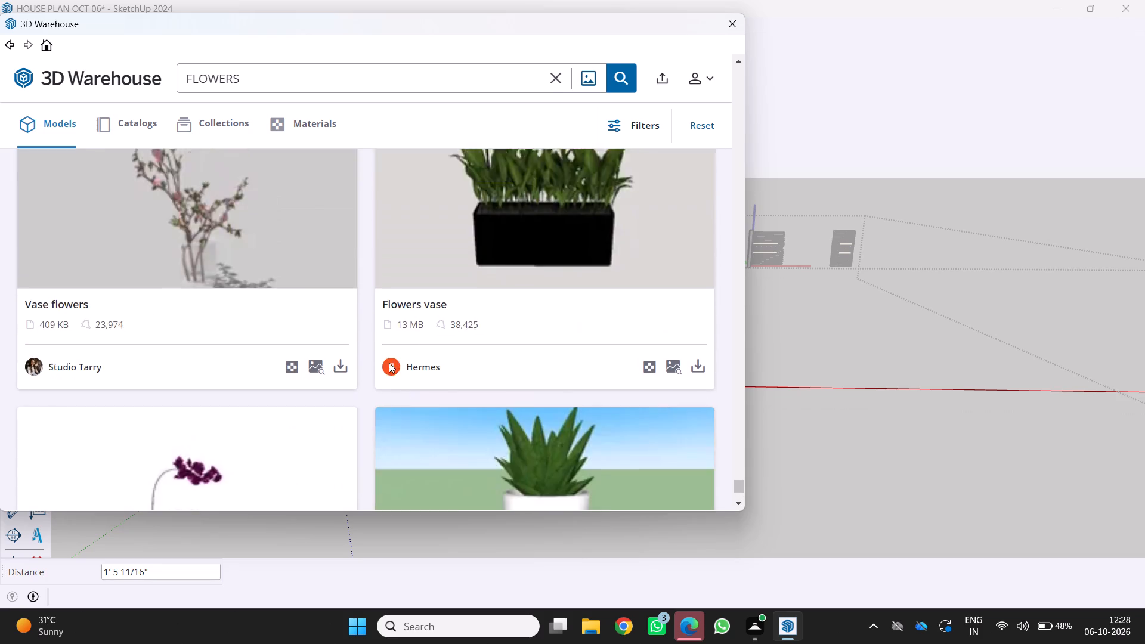
pyautogui.scroll(5, 389, 363)
pyautogui.moveTo(731, 441); pyautogui.dragTo(703, 247)
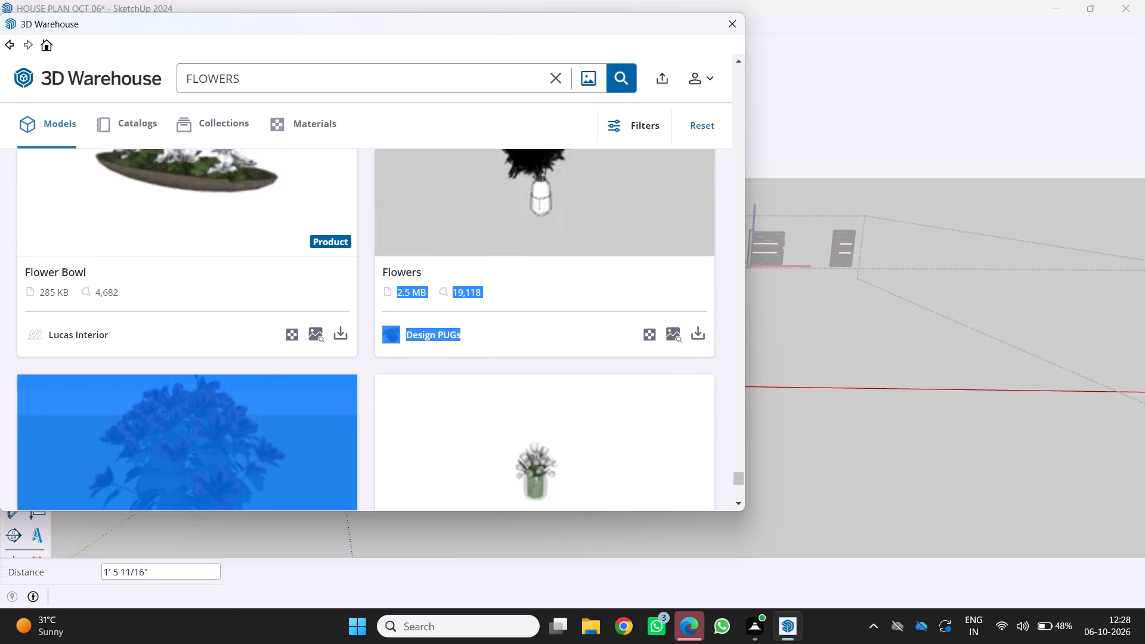
pyautogui.moveTo(703, 247); pyautogui.dragTo(731, 175)
pyautogui.moveTo(741, 476); pyautogui.dragTo(729, 58)
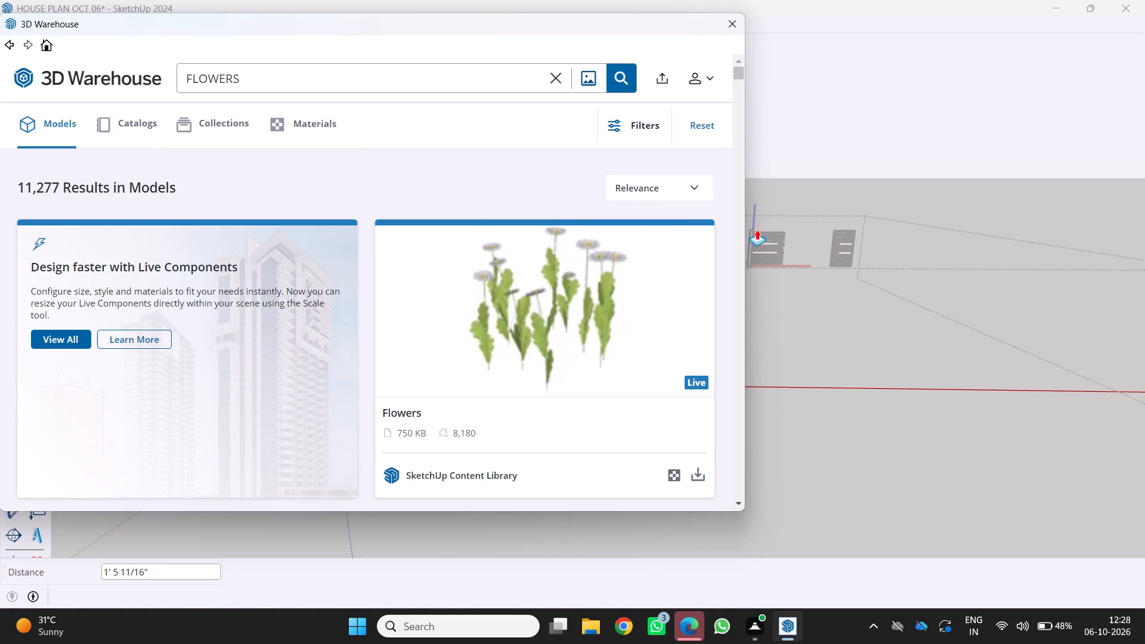
pyautogui.scroll(-2, 706, 194)
pyautogui.scroll(-4, 630, 239)
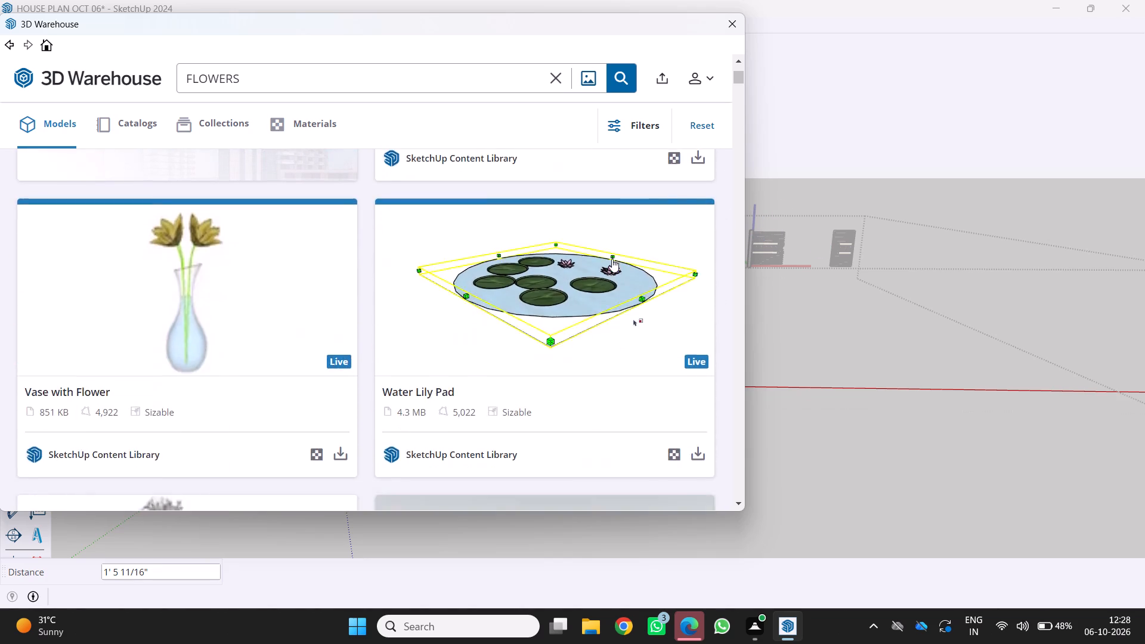
pyautogui.scroll(-8, 612, 259)
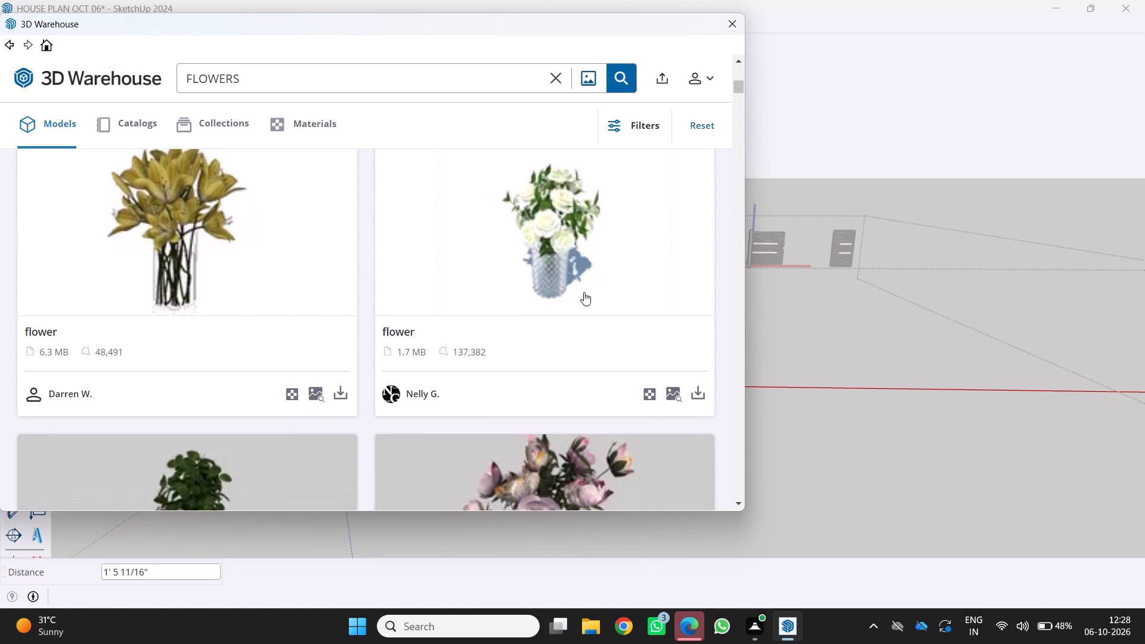
pyautogui.scroll(-4, 584, 292)
pyautogui.scroll(-4, 556, 338)
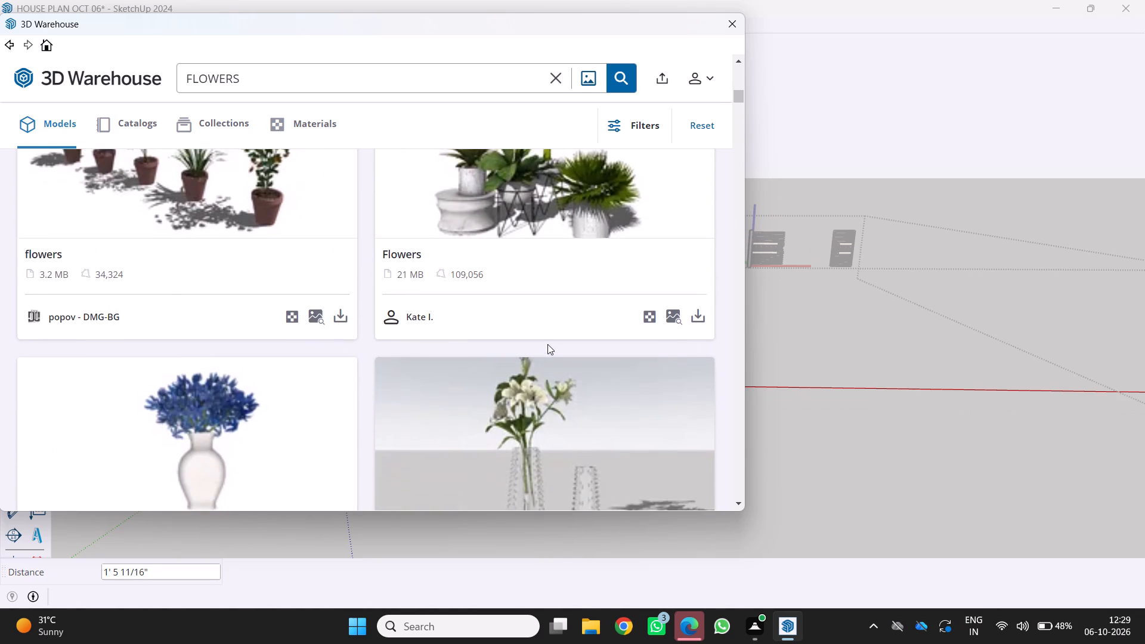
pyautogui.scroll(-2, 542, 349)
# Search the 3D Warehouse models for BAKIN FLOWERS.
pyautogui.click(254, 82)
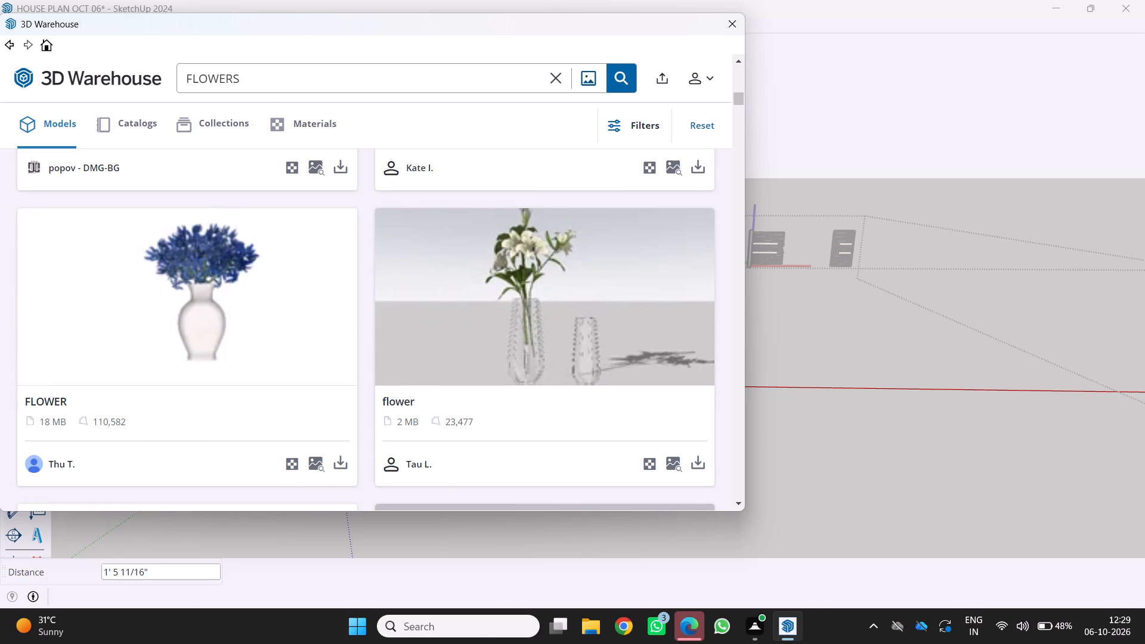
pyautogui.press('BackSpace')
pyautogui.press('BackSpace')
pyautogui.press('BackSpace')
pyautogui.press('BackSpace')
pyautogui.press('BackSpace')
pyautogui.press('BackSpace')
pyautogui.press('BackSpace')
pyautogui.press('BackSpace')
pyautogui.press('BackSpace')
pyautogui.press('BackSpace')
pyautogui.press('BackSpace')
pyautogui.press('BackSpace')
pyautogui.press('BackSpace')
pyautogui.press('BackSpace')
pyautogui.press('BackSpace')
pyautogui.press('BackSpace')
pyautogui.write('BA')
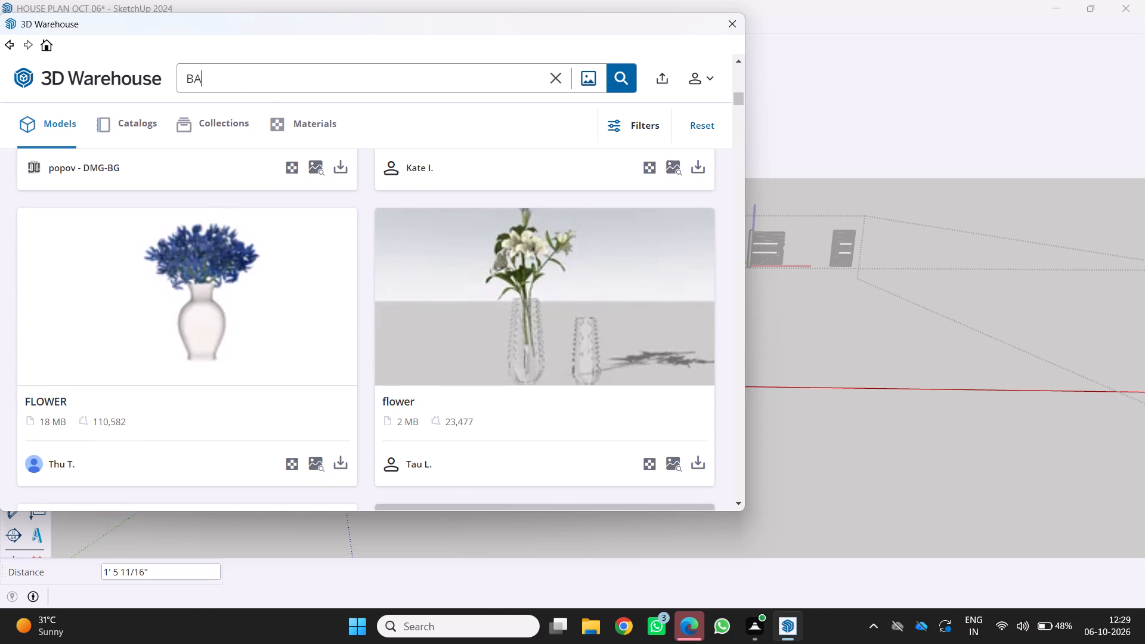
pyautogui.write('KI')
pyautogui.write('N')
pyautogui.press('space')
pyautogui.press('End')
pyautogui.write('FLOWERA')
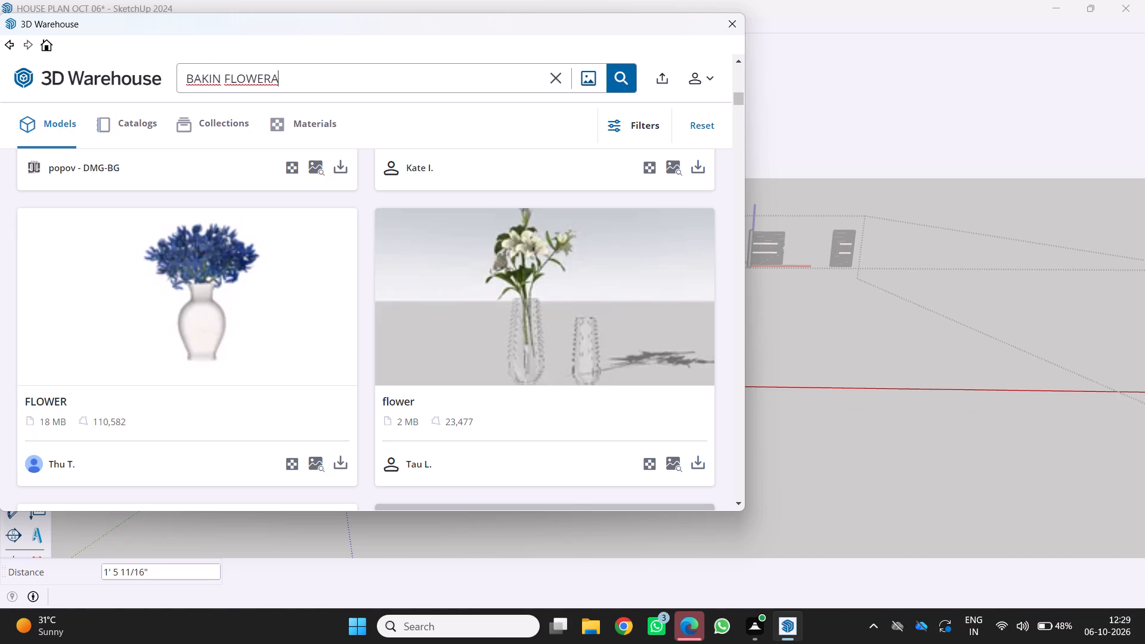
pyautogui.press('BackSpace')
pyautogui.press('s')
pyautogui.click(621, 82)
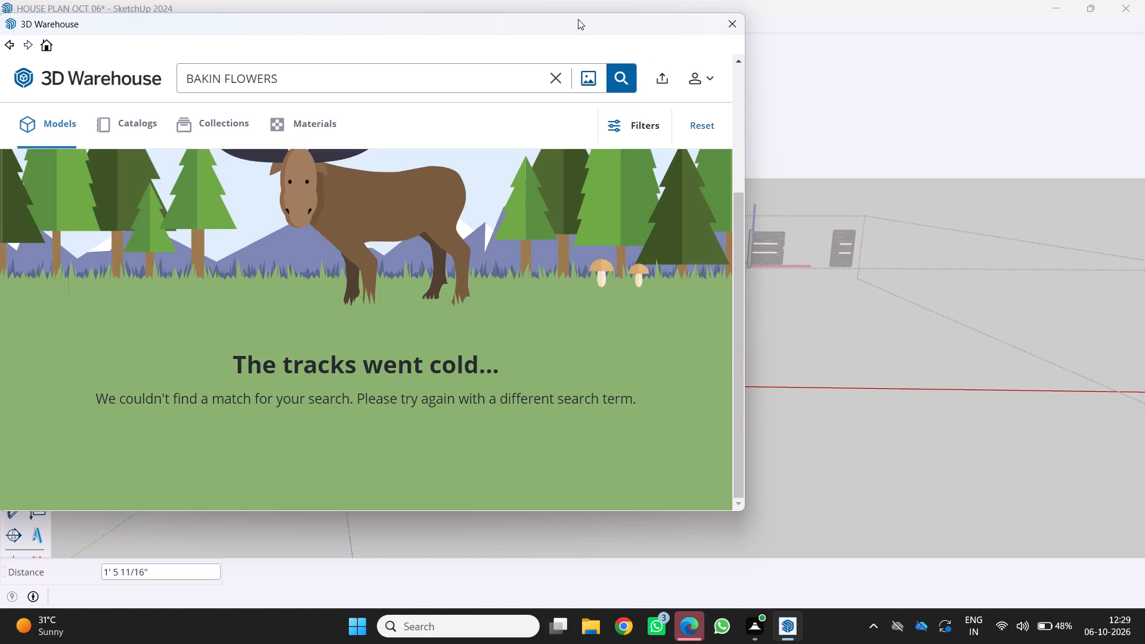
# Shorten the search term to FLOWERS and search the 3D Warehouse models again.
pyautogui.click(221, 81)
pyautogui.press('BackSpace')
pyautogui.press('BackSpace')
pyautogui.press('BackSpace')
pyautogui.press('BackSpace')
pyautogui.press('BackSpace')
pyautogui.click(624, 78)
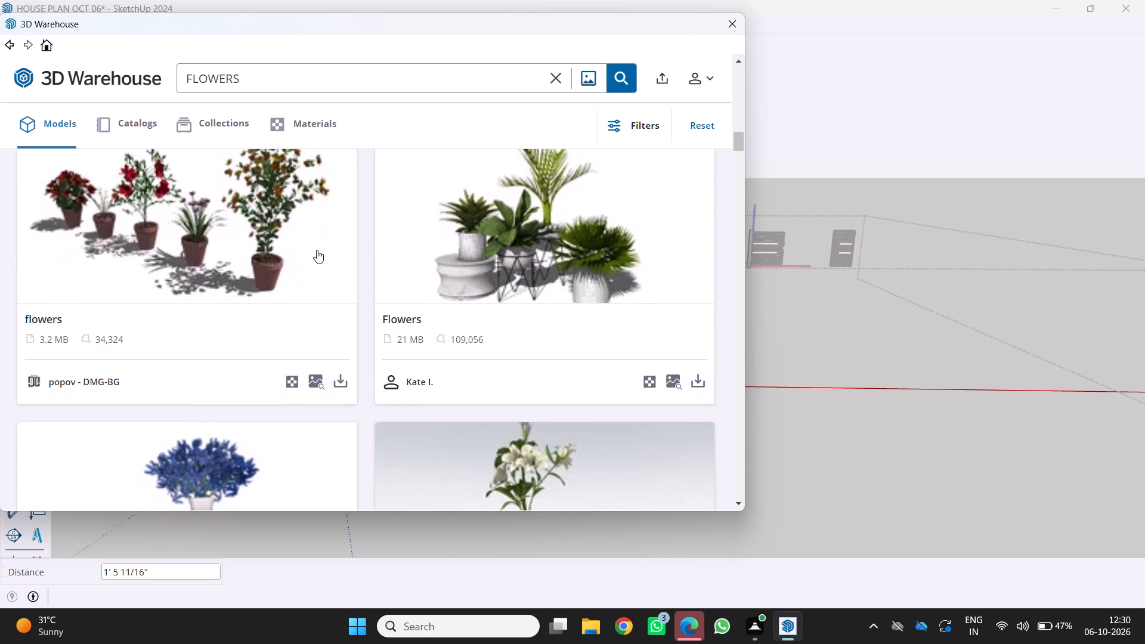
# Load the 3.2 MB flowers model, a row of plants in terracotta pots, from 3D Warehouse directly into the house model.
pyautogui.click(332, 379)
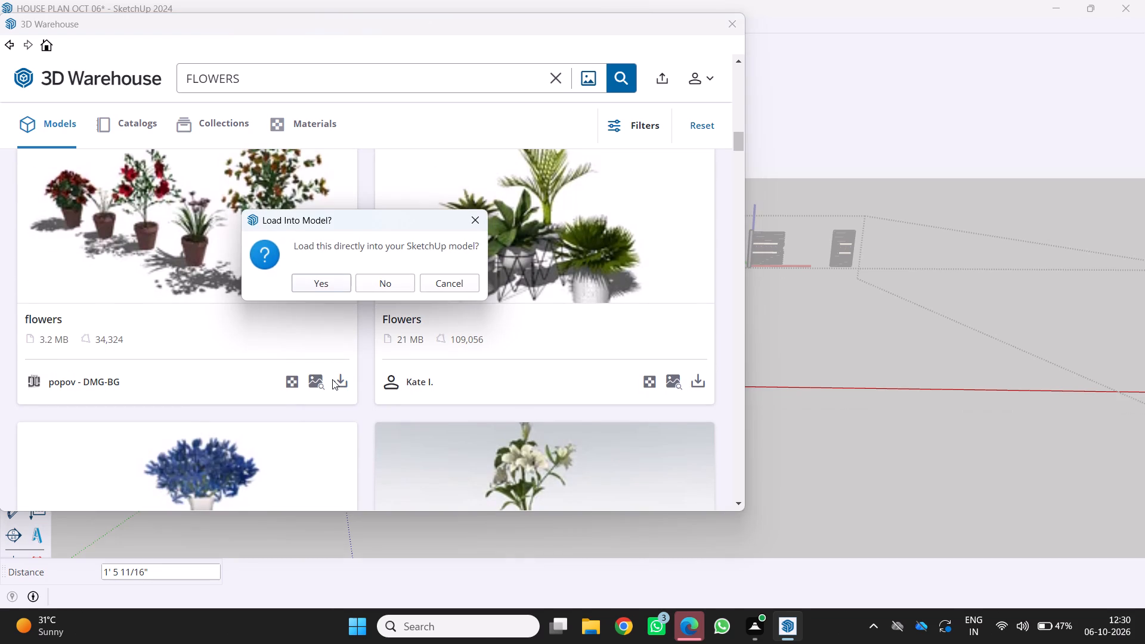
pyautogui.click(316, 277)
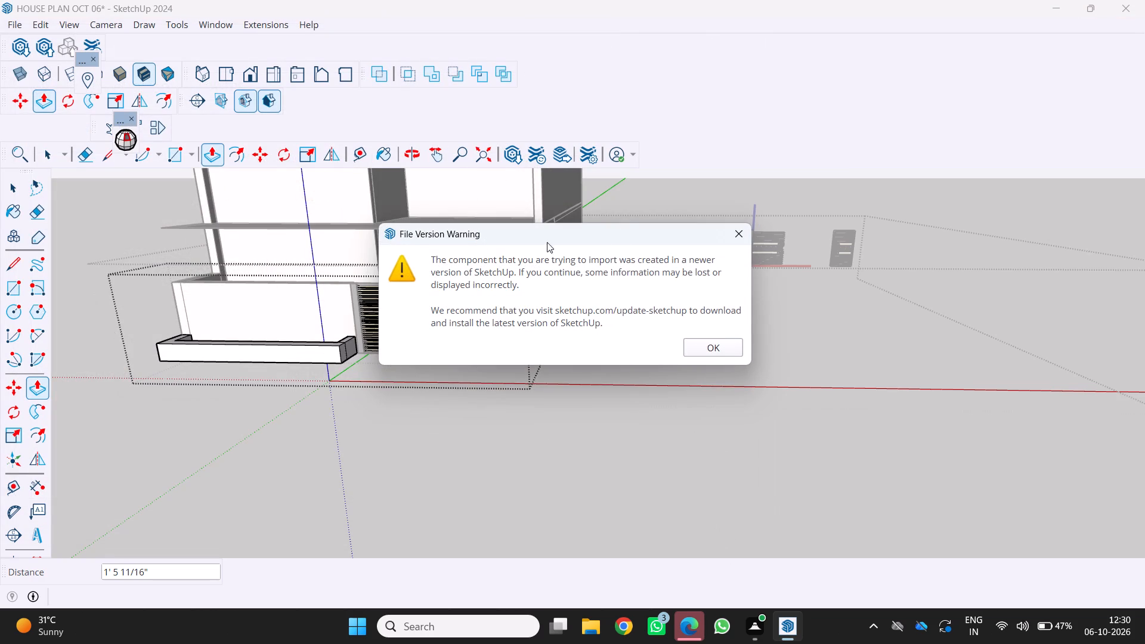
pyautogui.click(724, 349)
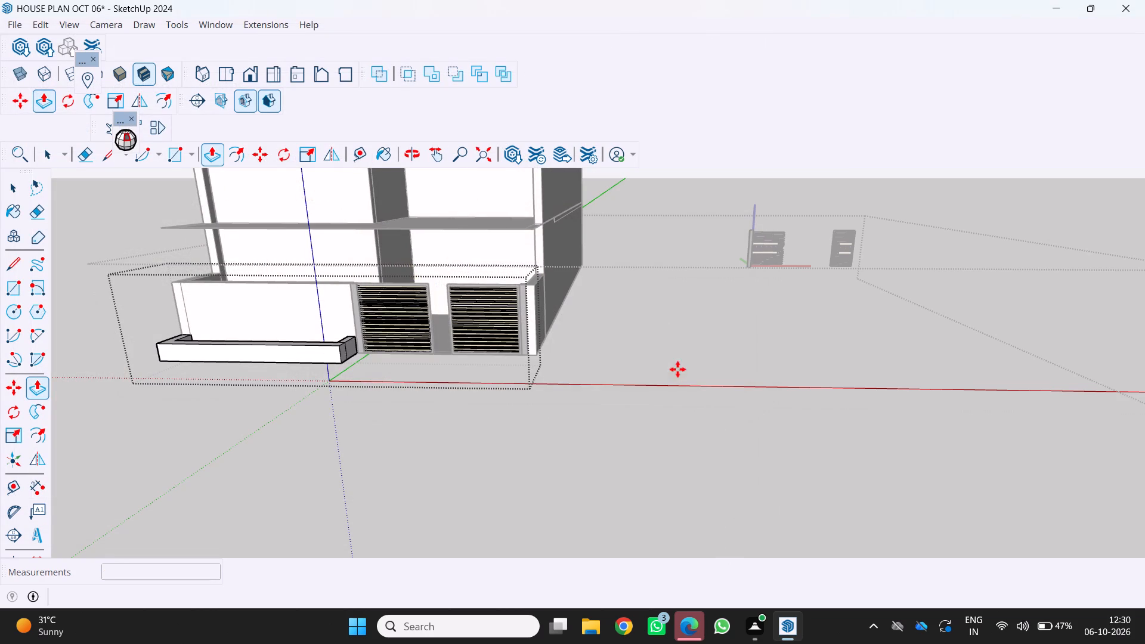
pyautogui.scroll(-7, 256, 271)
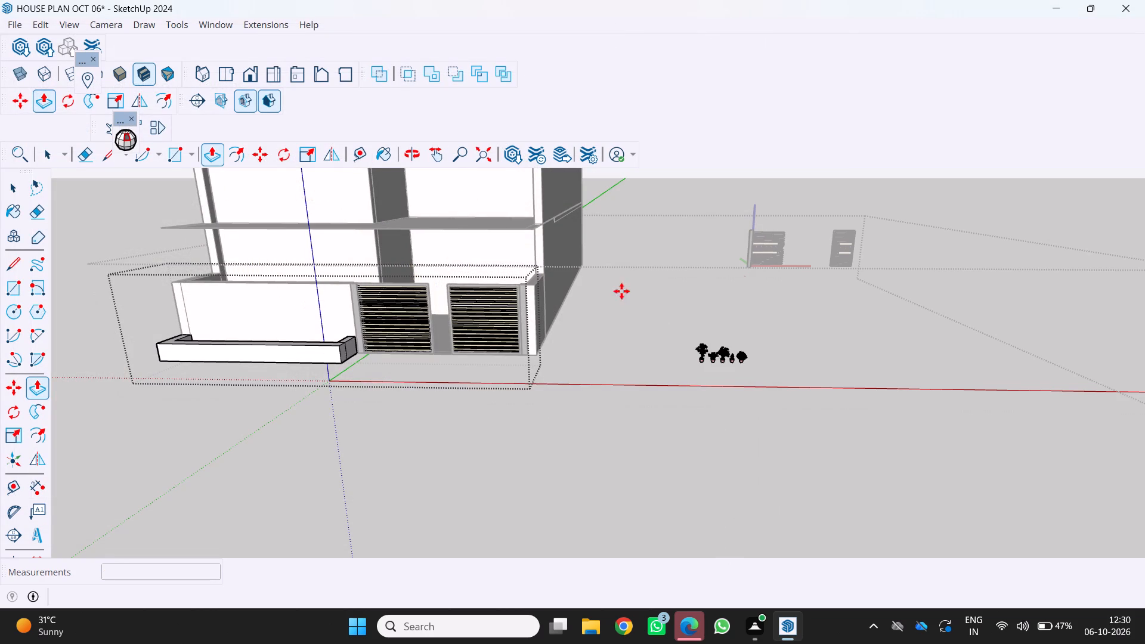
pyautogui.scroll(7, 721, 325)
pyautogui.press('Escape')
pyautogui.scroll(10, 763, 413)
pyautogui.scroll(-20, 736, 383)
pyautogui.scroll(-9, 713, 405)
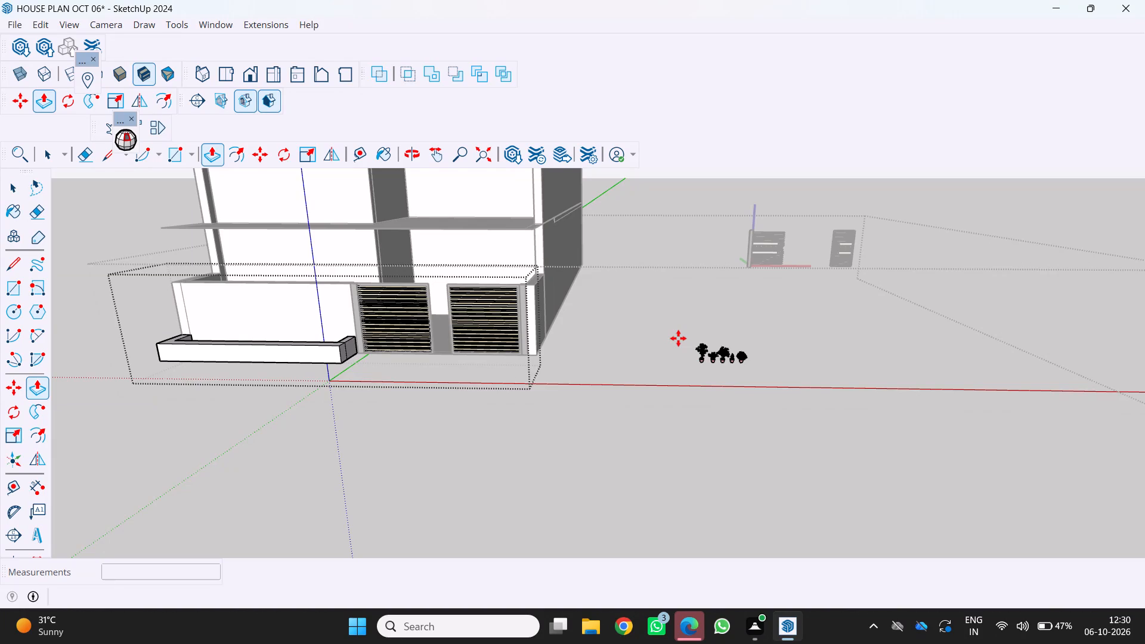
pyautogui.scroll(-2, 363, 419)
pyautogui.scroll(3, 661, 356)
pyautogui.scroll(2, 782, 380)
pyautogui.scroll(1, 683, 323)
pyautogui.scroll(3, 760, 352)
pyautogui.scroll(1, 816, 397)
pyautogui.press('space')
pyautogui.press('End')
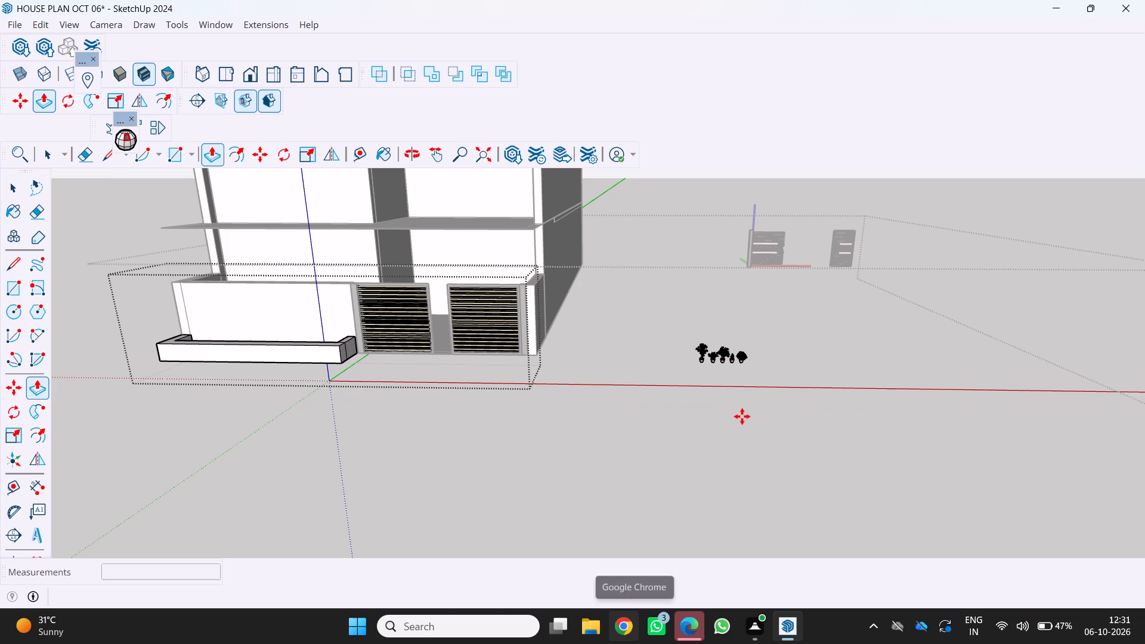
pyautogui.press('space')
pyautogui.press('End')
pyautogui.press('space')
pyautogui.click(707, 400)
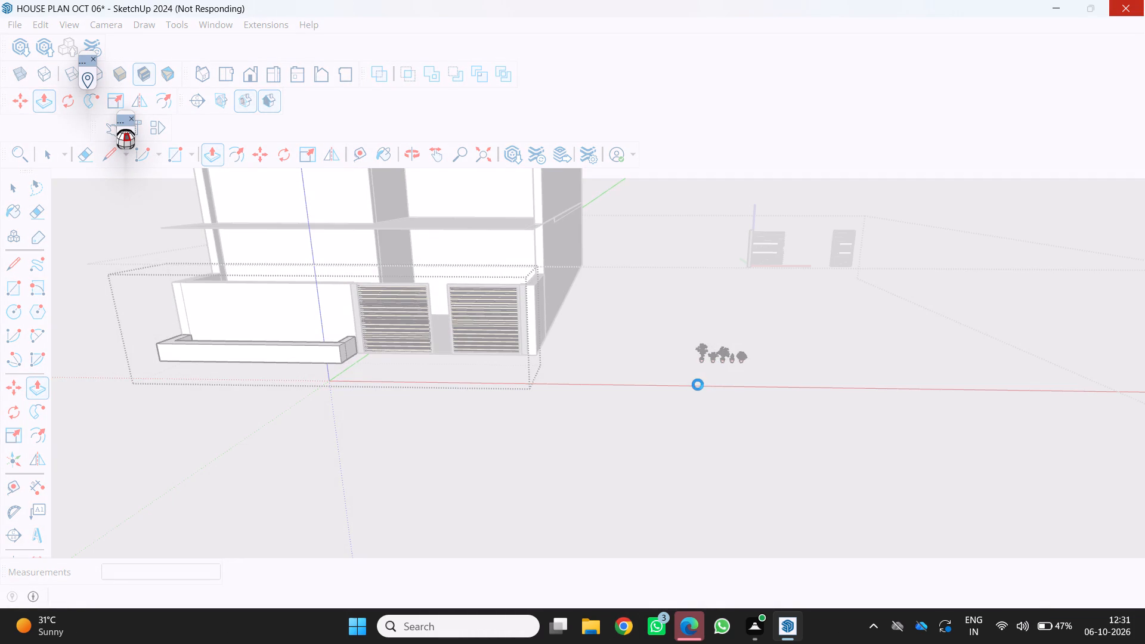
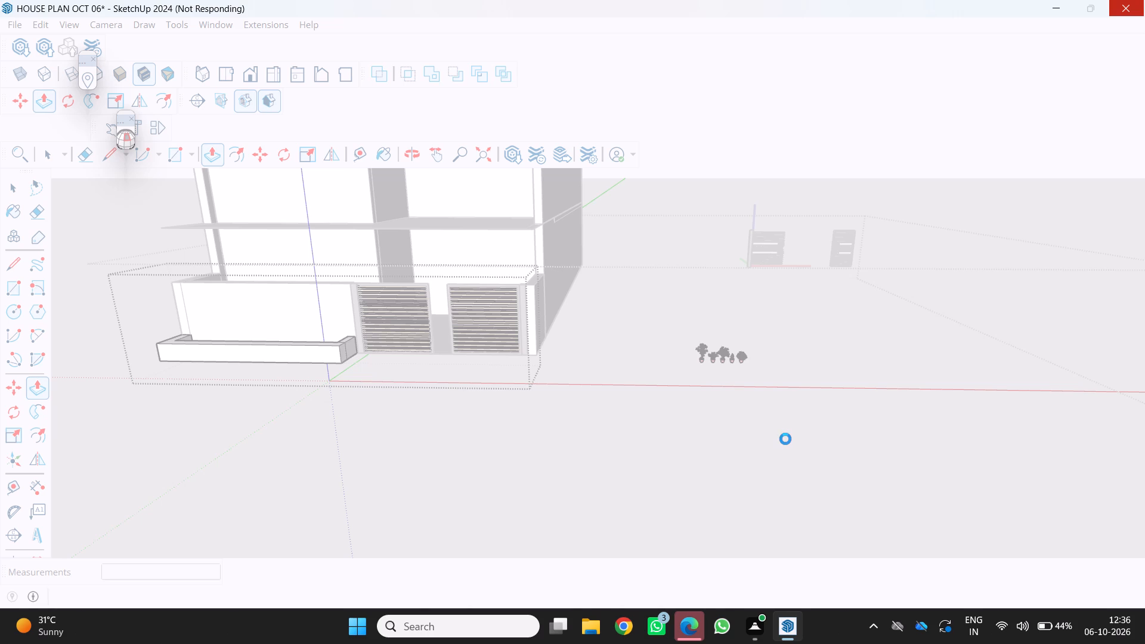
# Force the unresponsive SketchUp program holding the HOUSE PLAN OCT 06 model to close instead of waiting for it.
pyautogui.rightClick(788, 614)
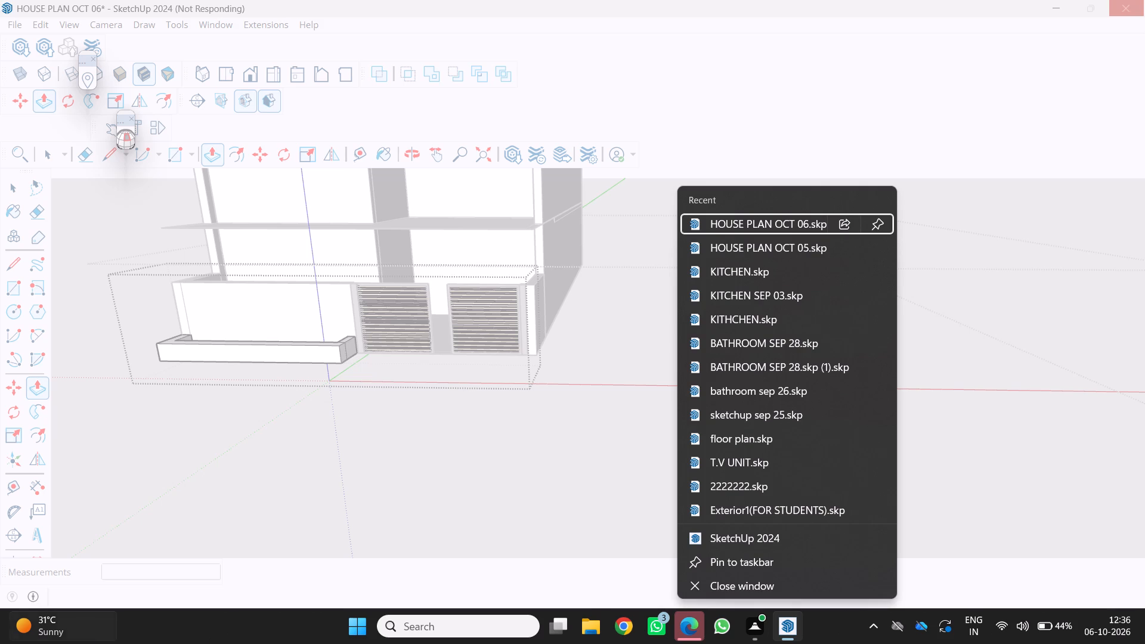
pyautogui.scroll(1, 0, 433)
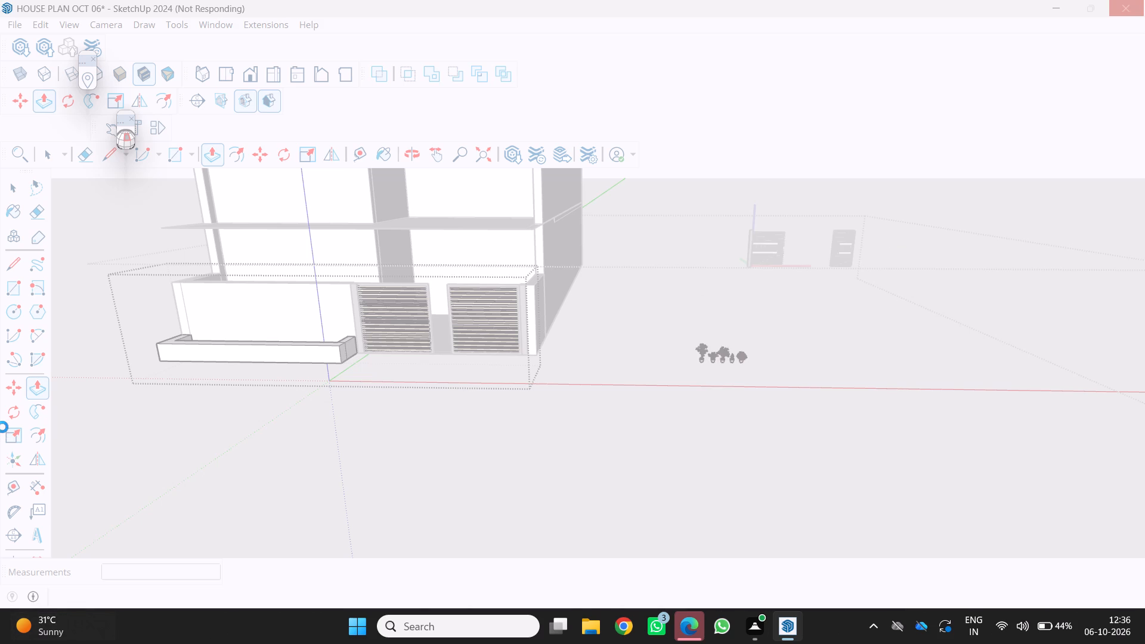
pyautogui.click(834, 629)
pyautogui.rightClick(830, 625)
pyautogui.click(916, 587)
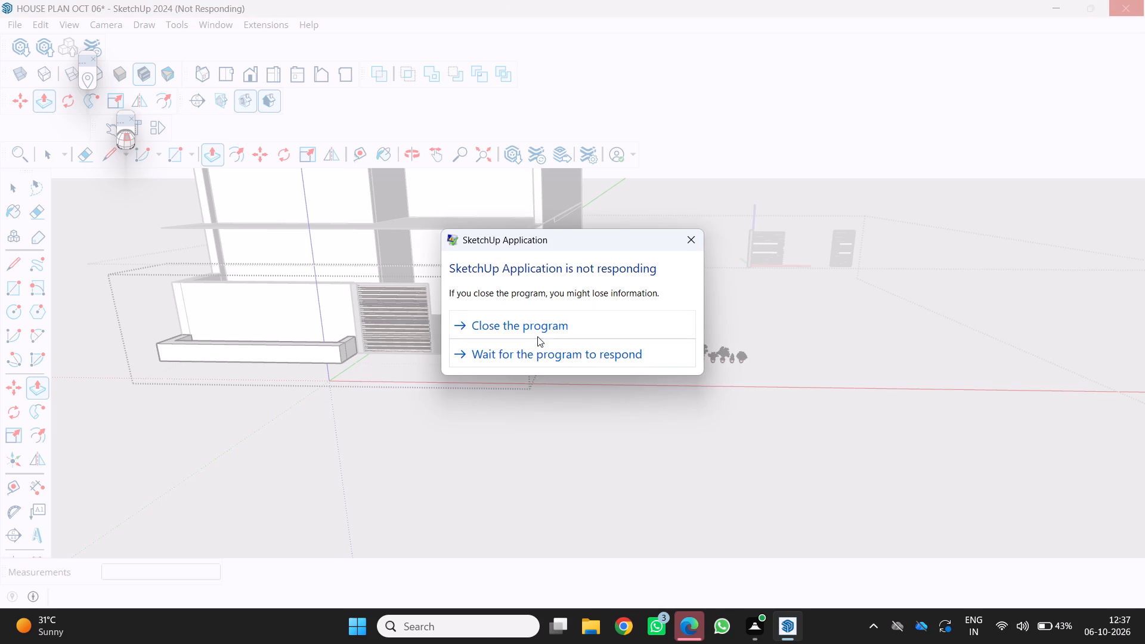
pyautogui.click(537, 336)
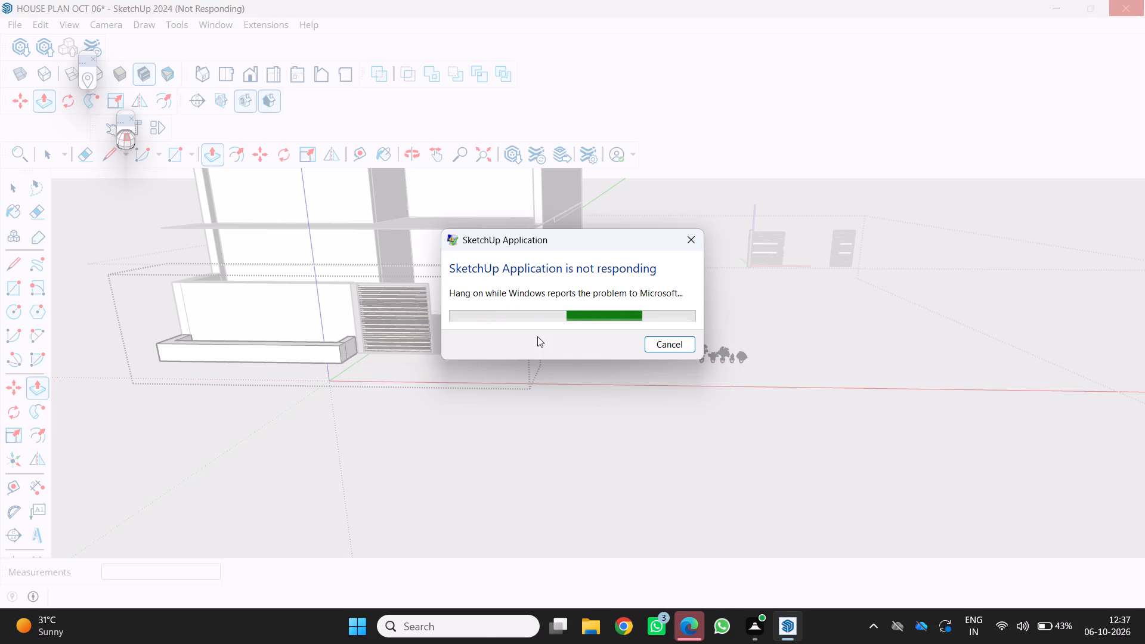
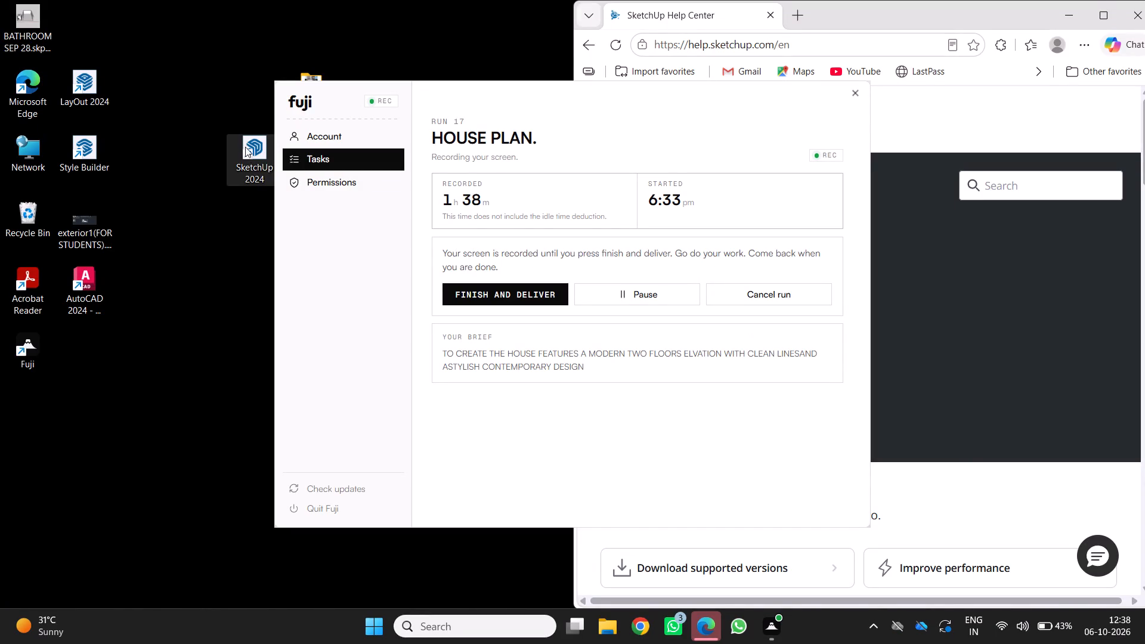
# Relaunch SketchUp 2024 and open the recovered version of the HOUSE PLAN OCT 06 model from the recent files.
pyautogui.doubleClick(250, 155)
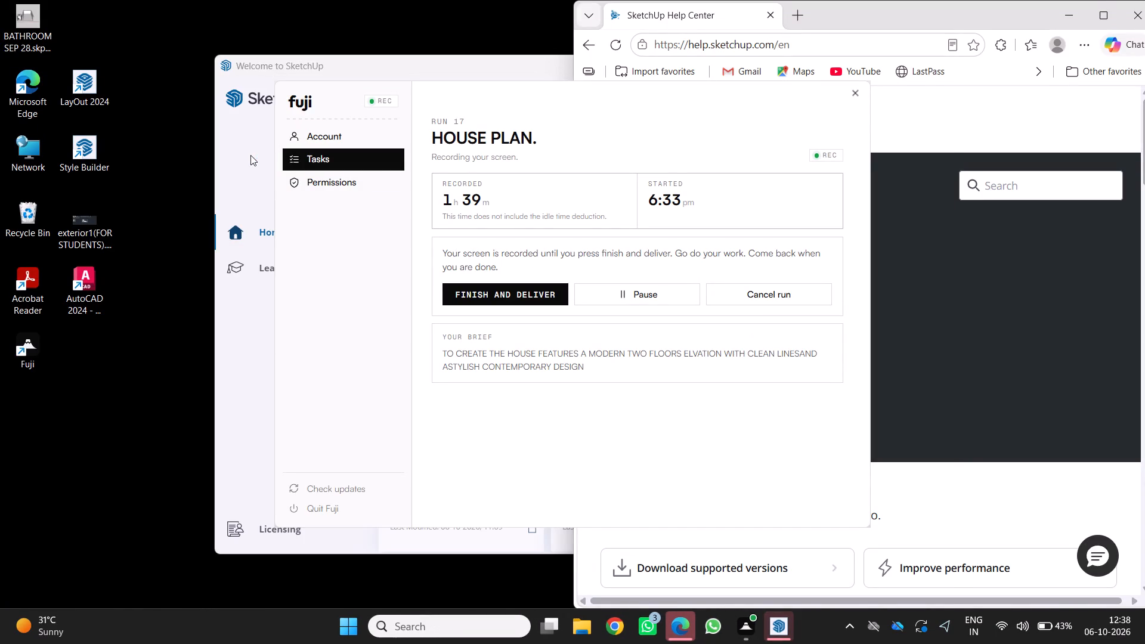
pyautogui.click(247, 136)
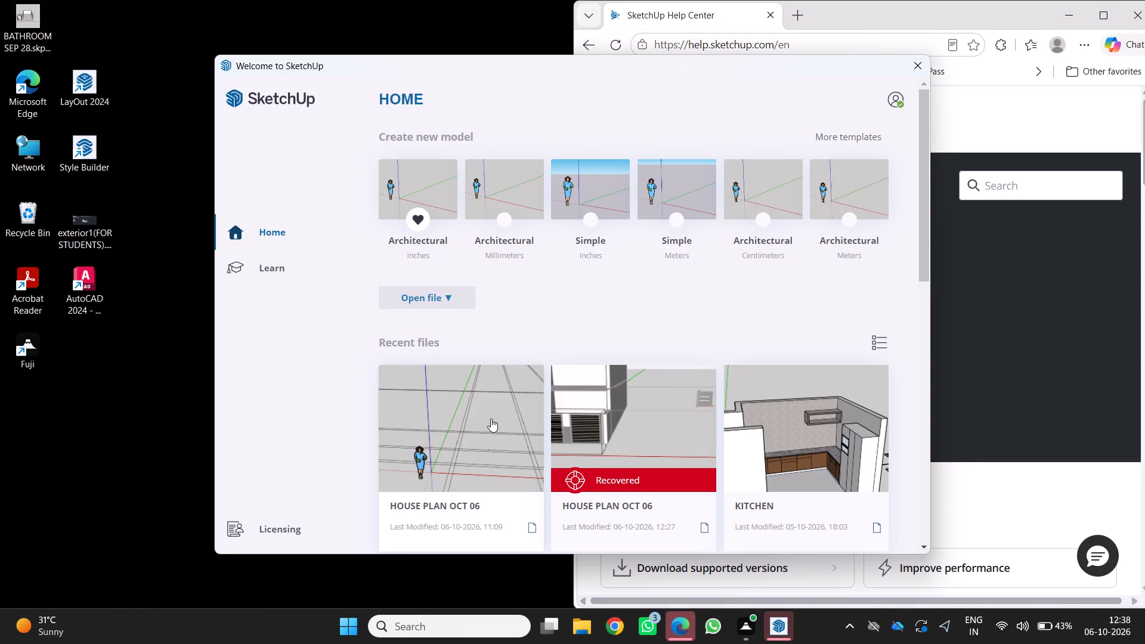
pyautogui.click(614, 426)
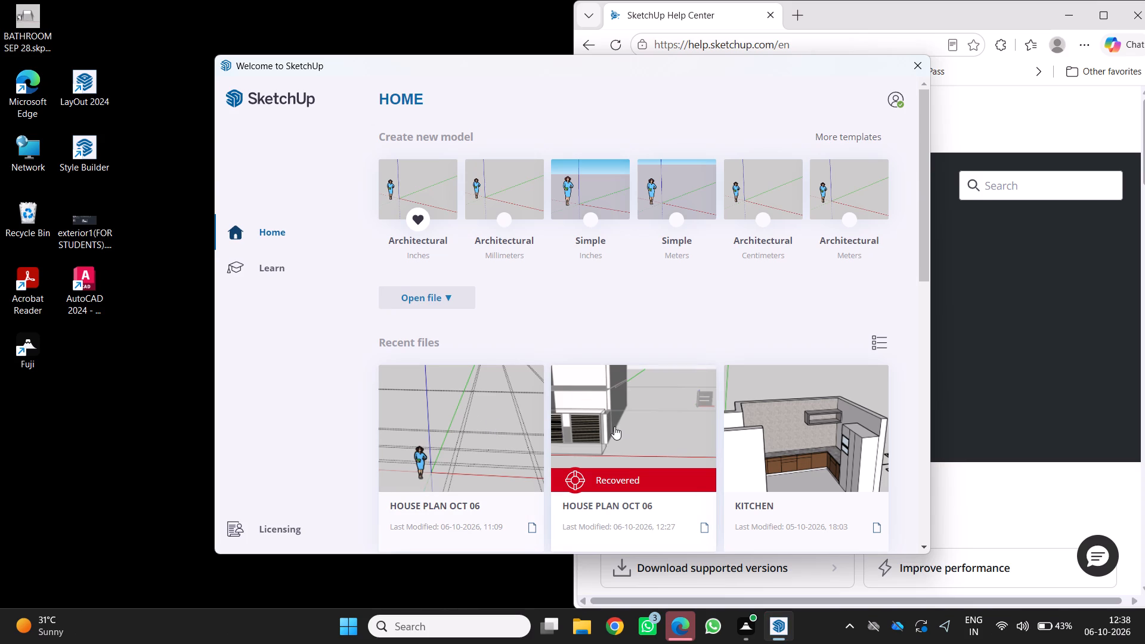
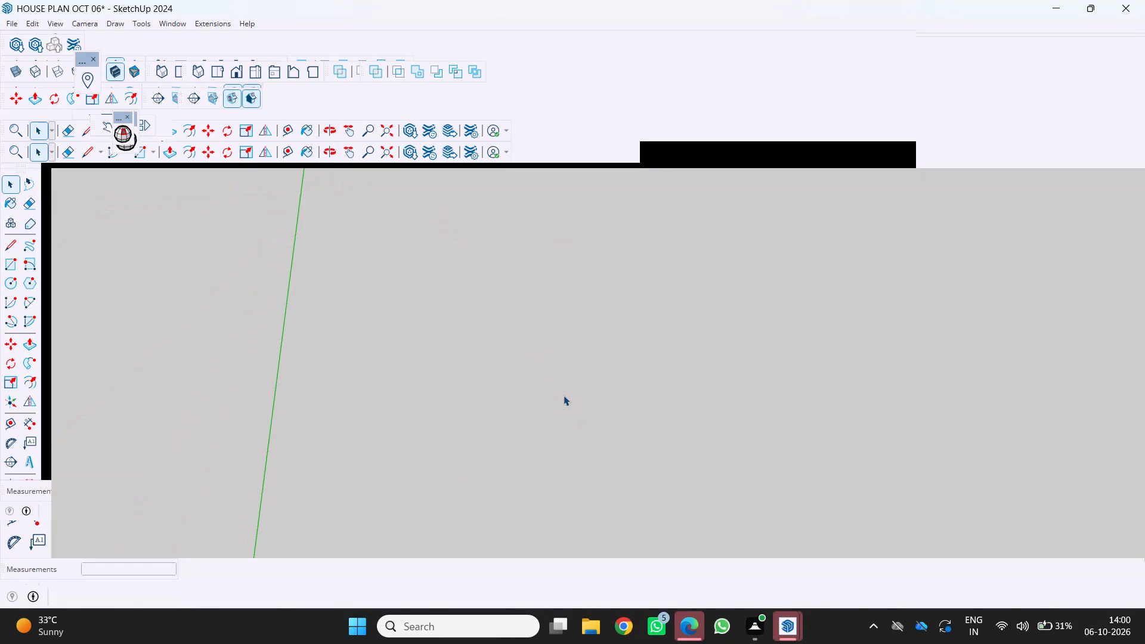
# Try to bring the house plan back into view by zooming out and using Zoom Extents.
pyautogui.scroll(-7, 562, 389)
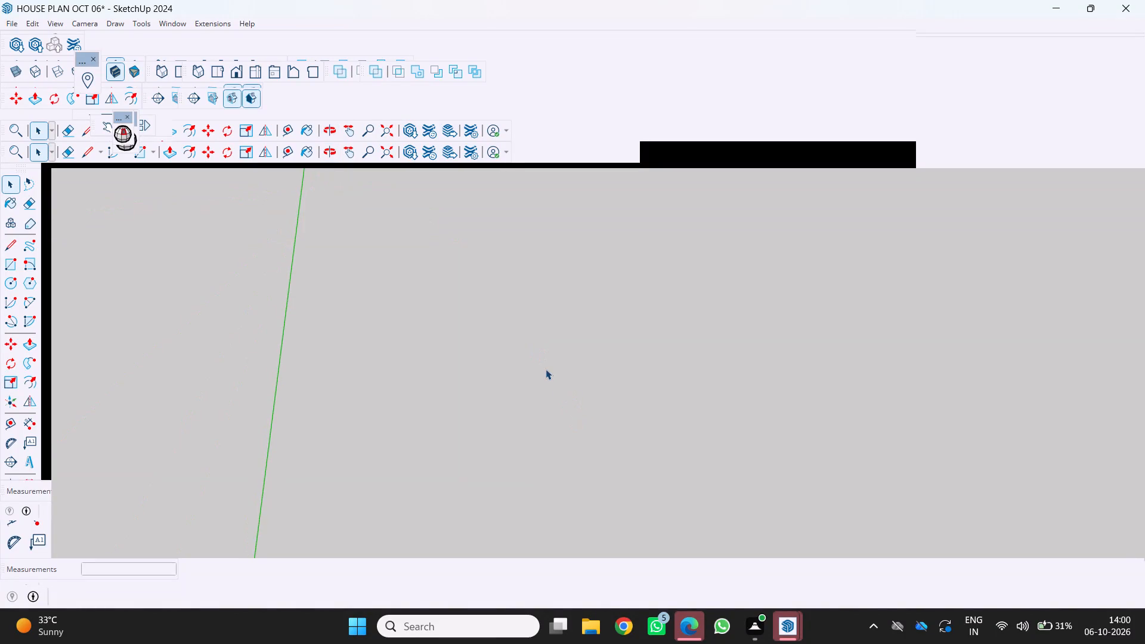
pyautogui.scroll(-7, 546, 369)
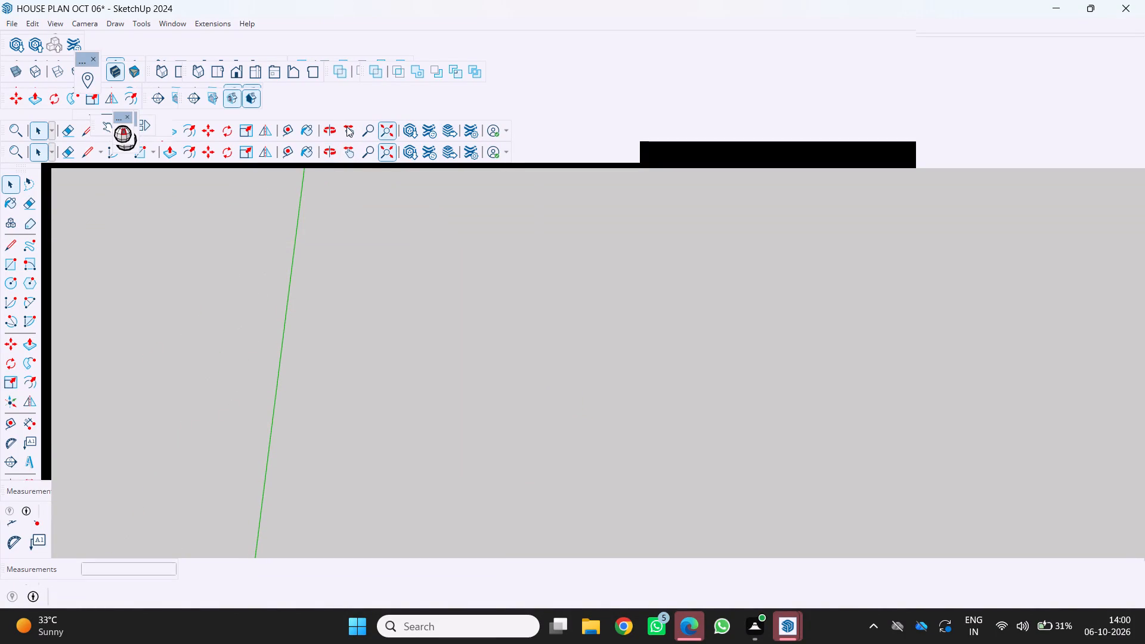
pyautogui.click(346, 126)
pyautogui.click(349, 134)
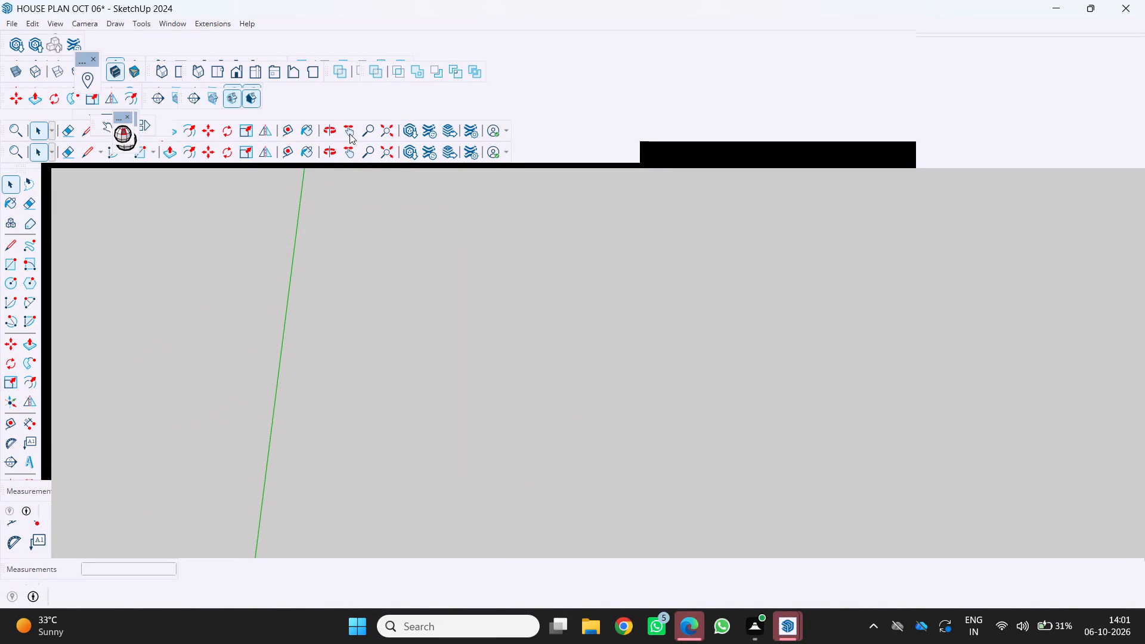
pyautogui.doubleClick(343, 126)
pyautogui.moveTo(277, 356); pyautogui.dragTo(284, 352)
pyautogui.moveTo(284, 352); pyautogui.dragTo(285, 306)
pyautogui.click(269, 329)
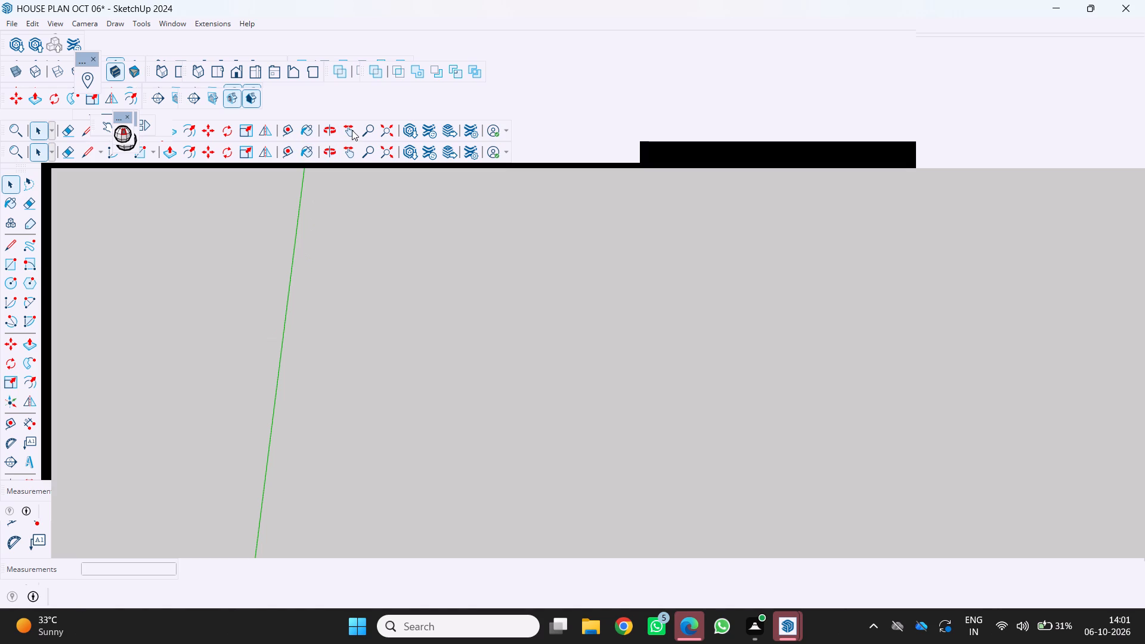
pyautogui.click(352, 130)
pyautogui.click(386, 132)
pyautogui.doubleClick(382, 134)
pyautogui.scroll(-5, 110, 317)
pyautogui.scroll(-3, 194, 307)
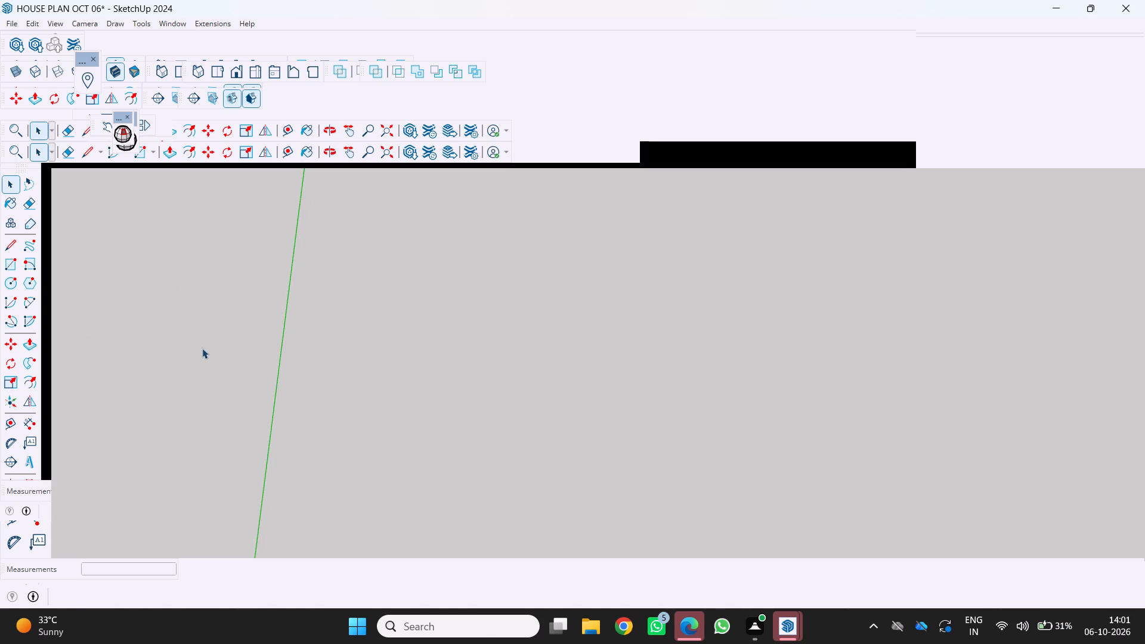
pyautogui.scroll(-6, 202, 348)
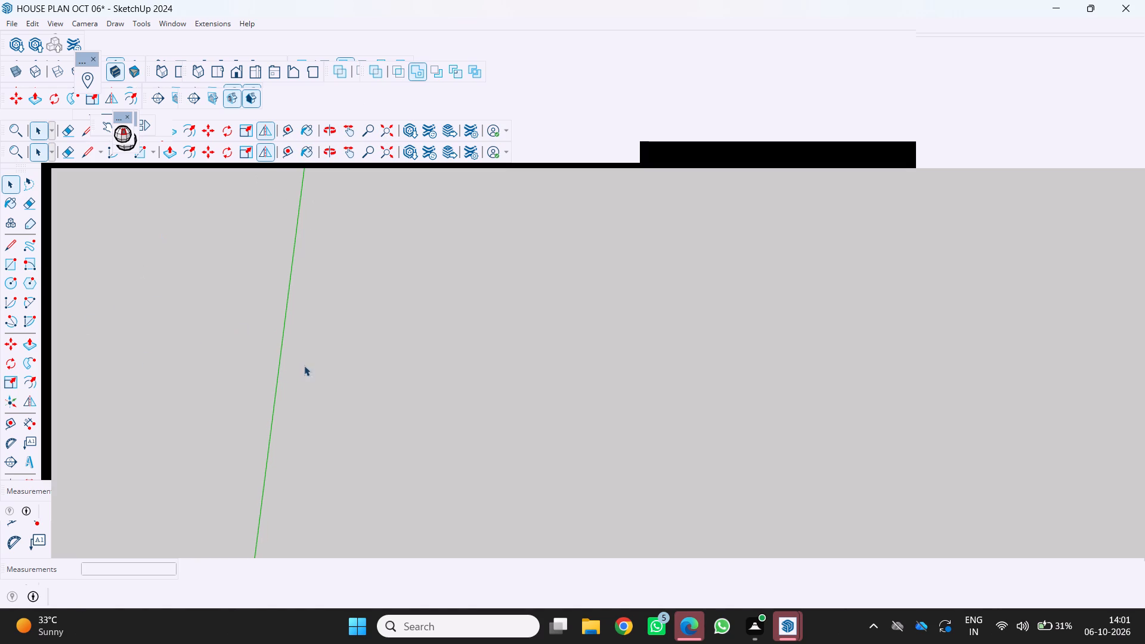
# Pan around the empty area near the green axis and zoom out to look for the house plan.
pyautogui.moveTo(276, 359); pyautogui.dragTo(292, 317)
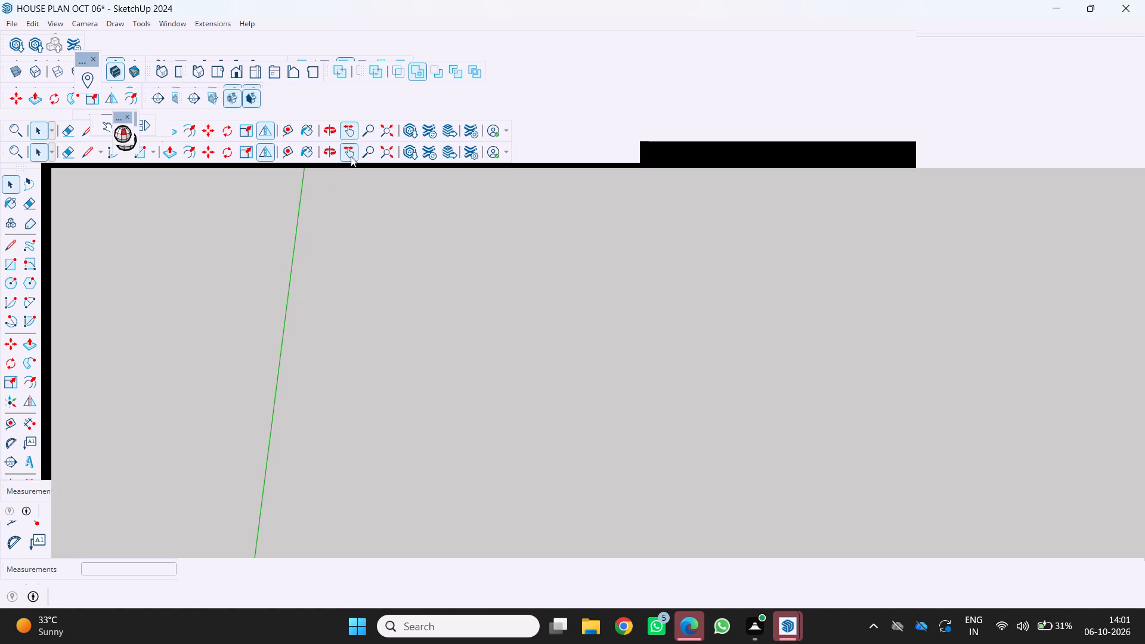
pyautogui.moveTo(361, 140); pyautogui.dragTo(351, 162)
pyautogui.click(346, 156)
pyautogui.doubleClick(346, 155)
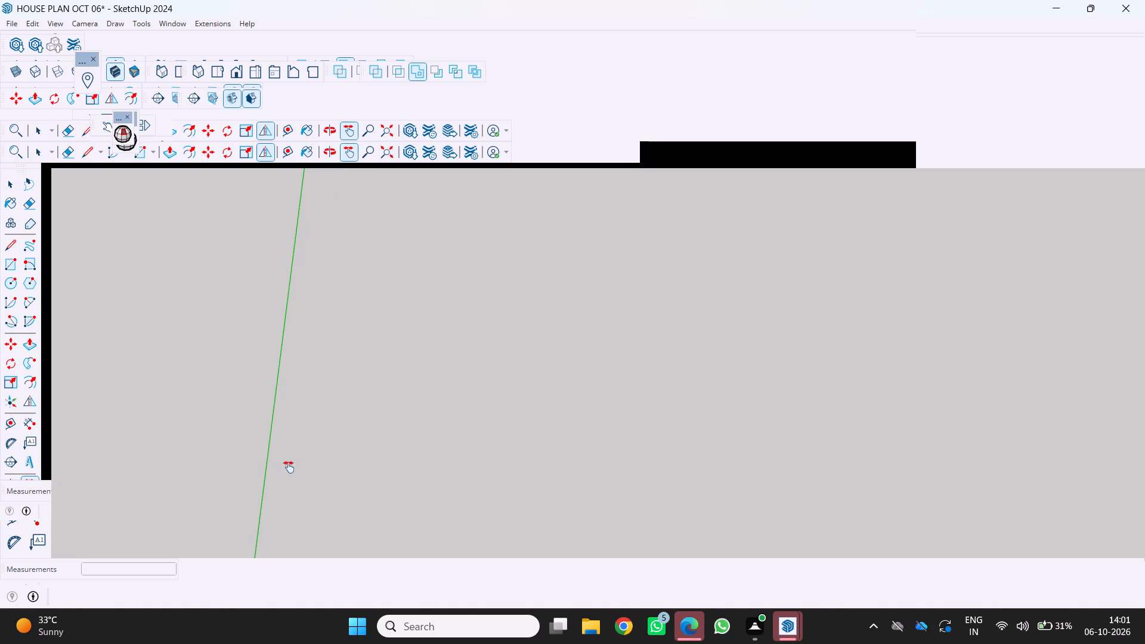
pyautogui.moveTo(271, 447); pyautogui.dragTo(354, 247)
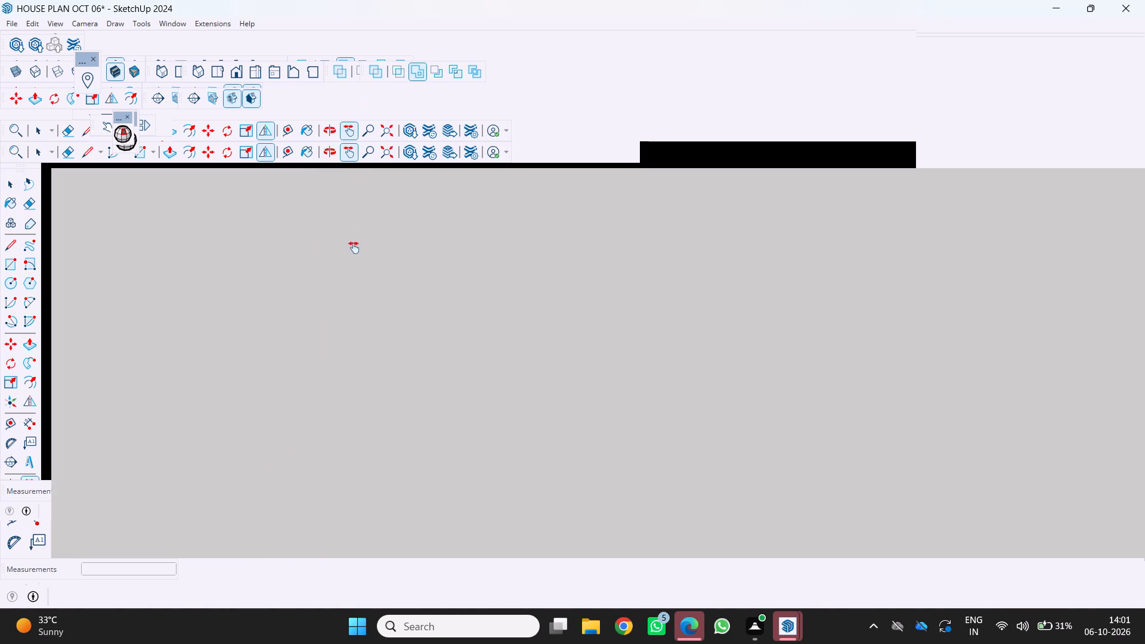
pyautogui.moveTo(354, 247); pyautogui.dragTo(345, 387)
pyautogui.scroll(-7, 345, 383)
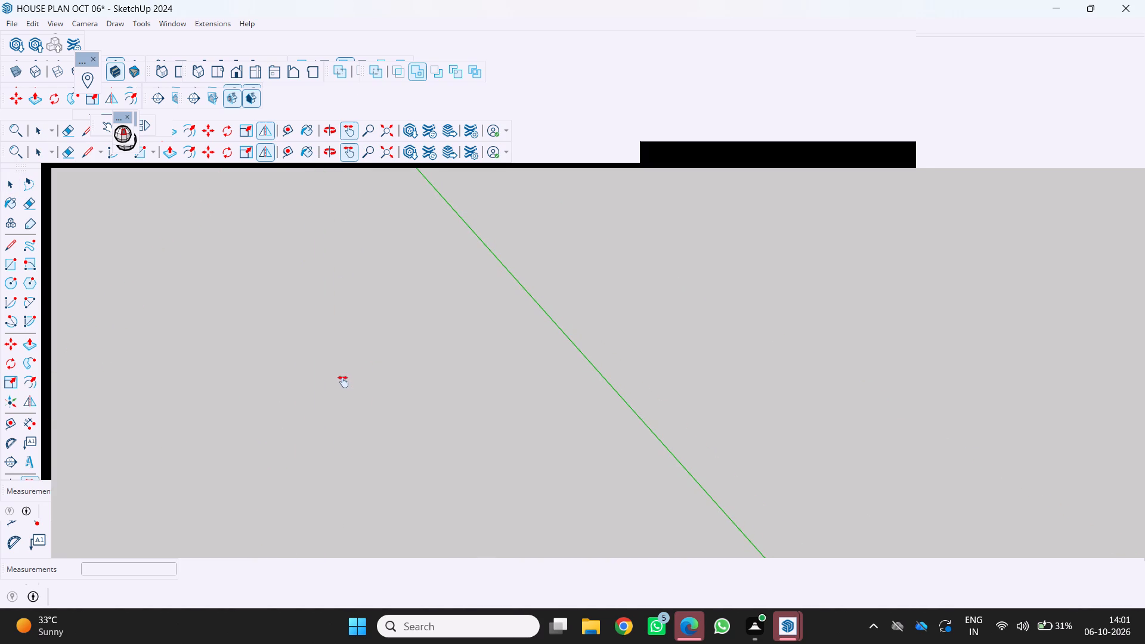
pyautogui.moveTo(663, 445); pyautogui.dragTo(518, 332)
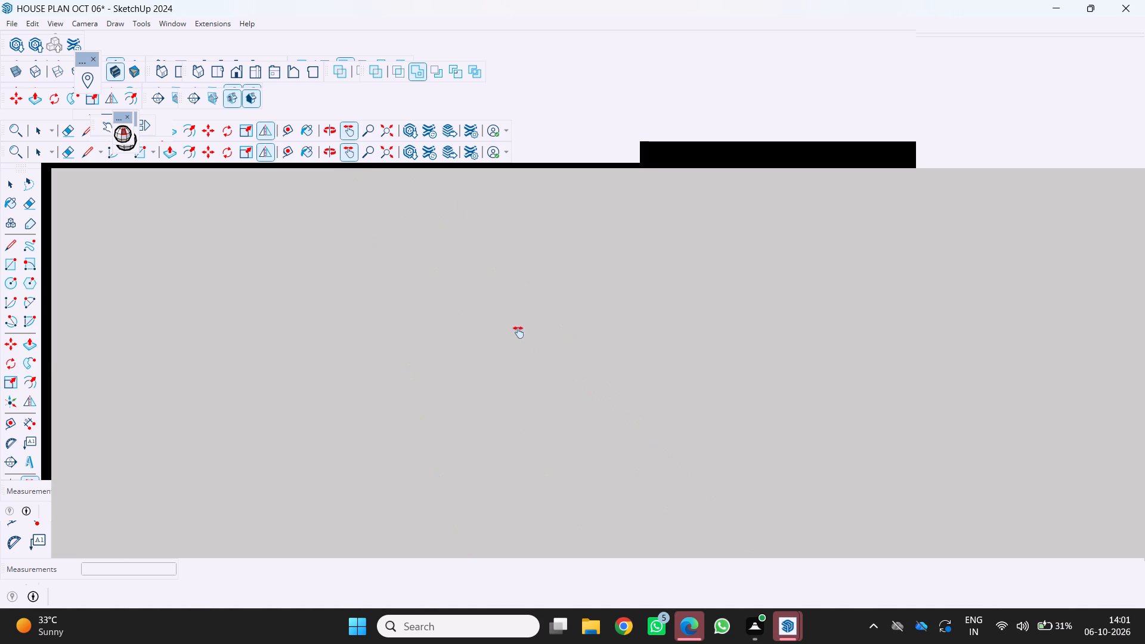
pyautogui.moveTo(518, 332); pyautogui.dragTo(628, 423)
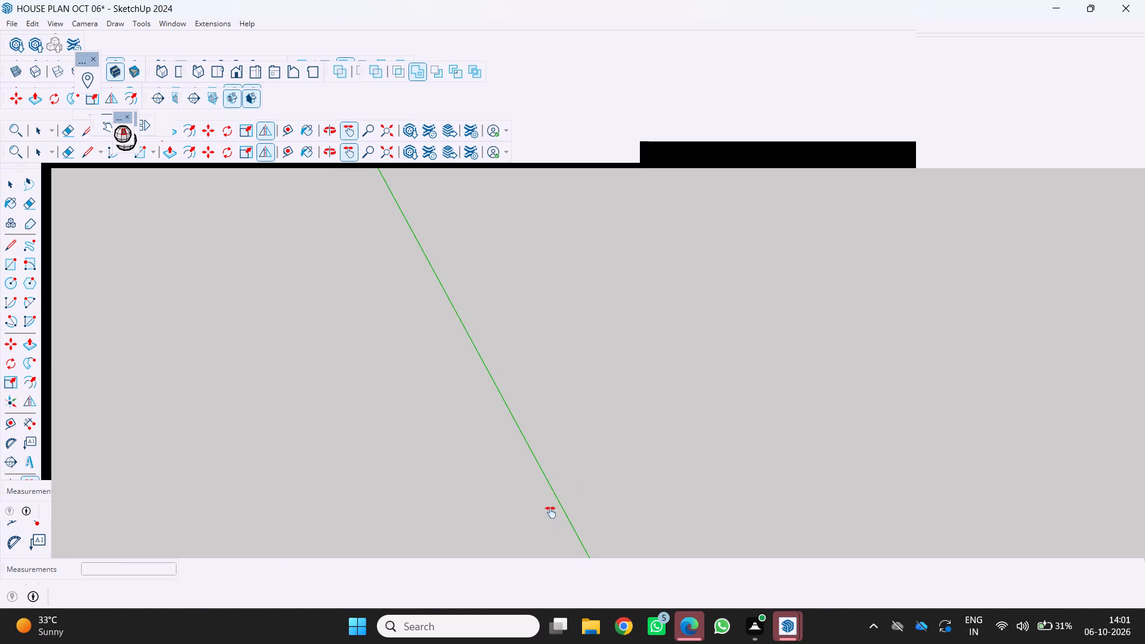
pyautogui.moveTo(558, 509); pyautogui.dragTo(512, 487)
pyautogui.scroll(-7, 513, 484)
pyautogui.moveTo(507, 463); pyautogui.dragTo(520, 461, button='middle')
pyautogui.scroll(-7, 520, 461)
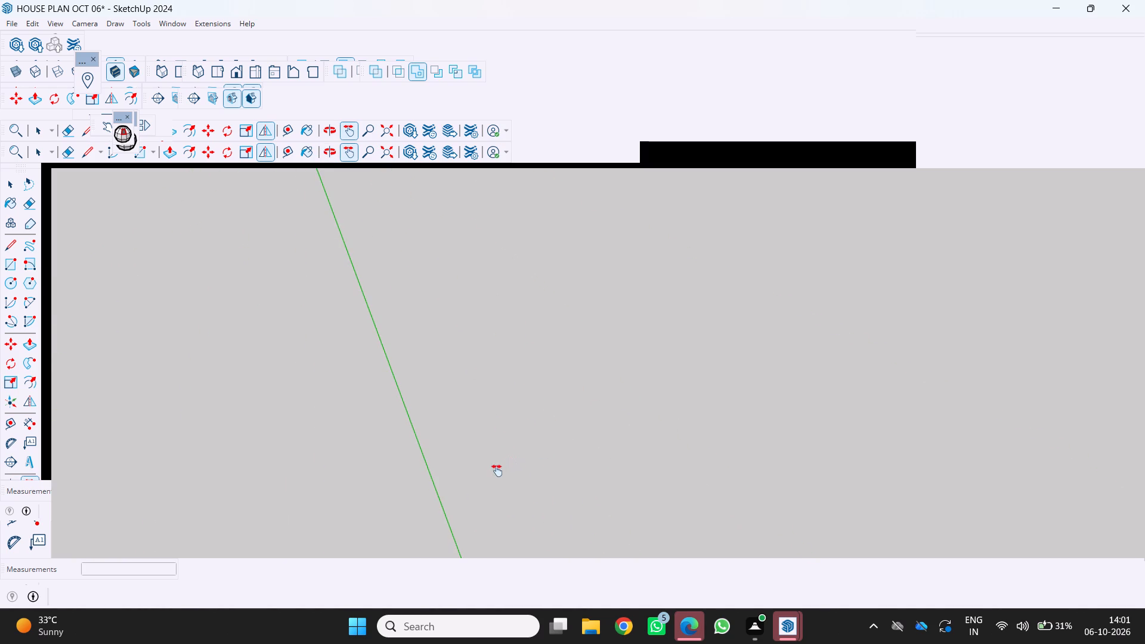
pyautogui.scroll(-3, 497, 470)
pyautogui.moveTo(453, 527); pyautogui.dragTo(443, 483)
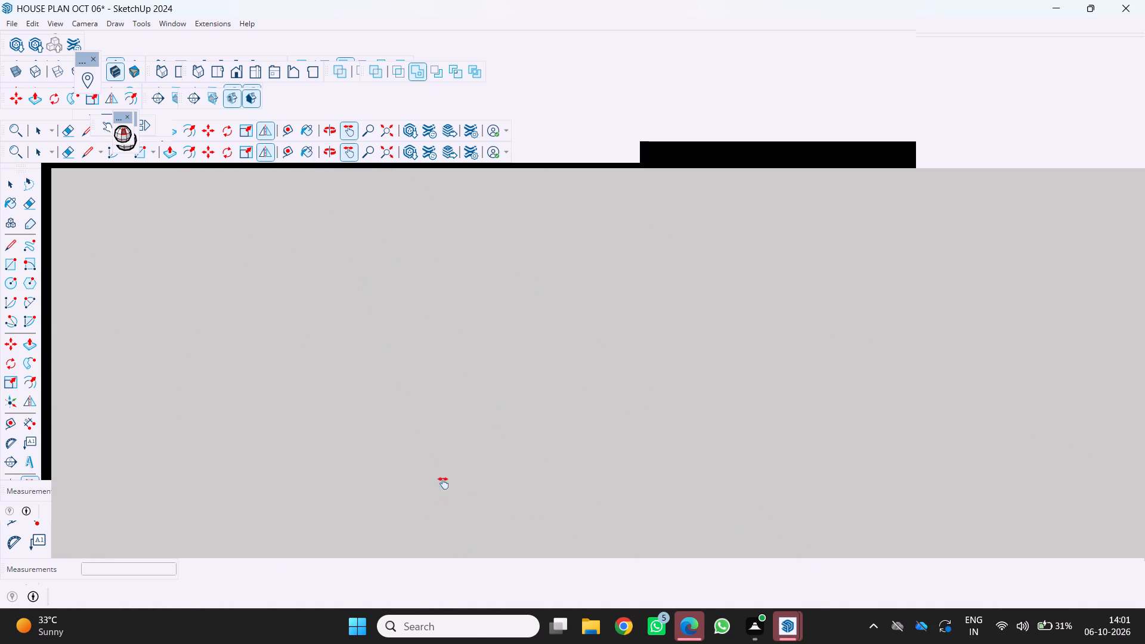
pyautogui.moveTo(443, 483); pyautogui.dragTo(431, 495)
pyautogui.scroll(-10, 431, 495)
pyautogui.scroll(-5, 303, 344)
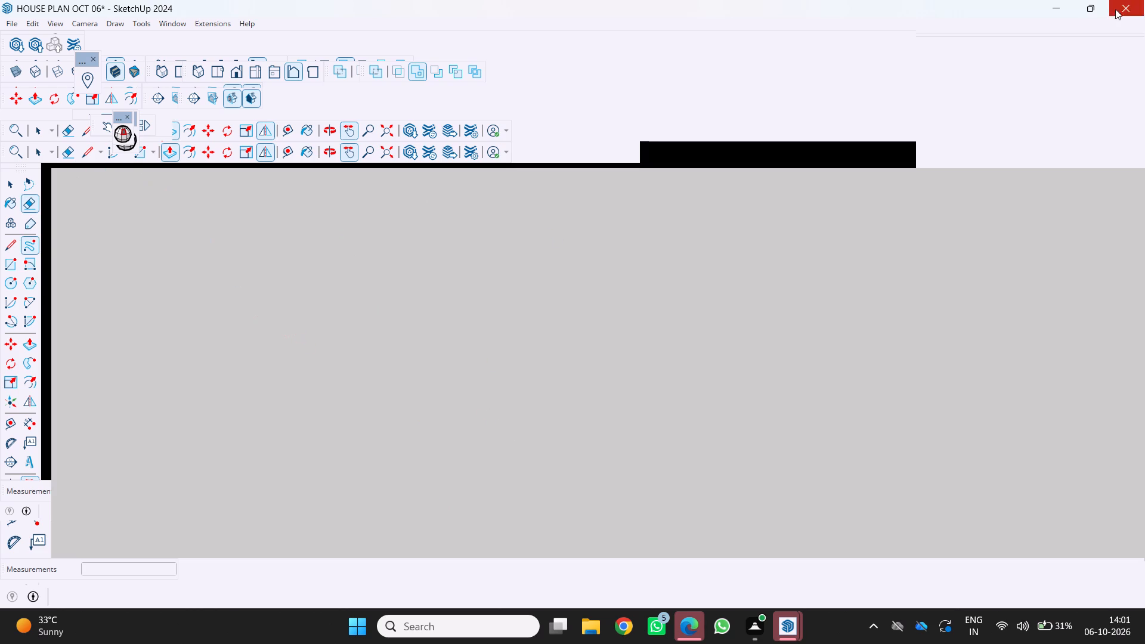
# Close the HOUSE PLAN OCT 06 model window.
pyautogui.click(1134, 7)
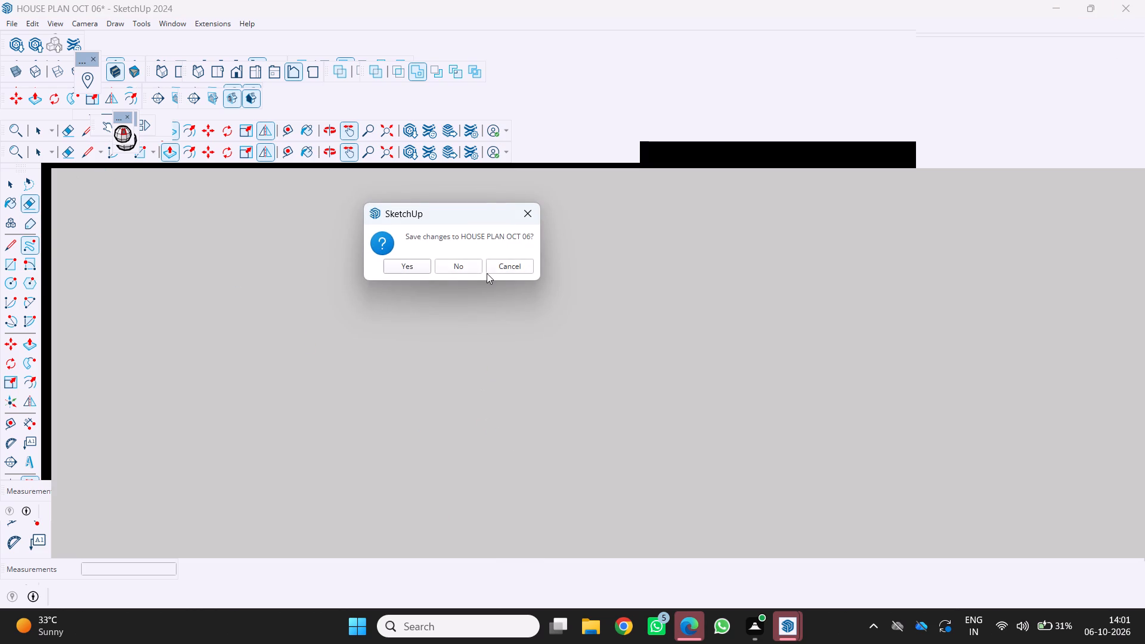
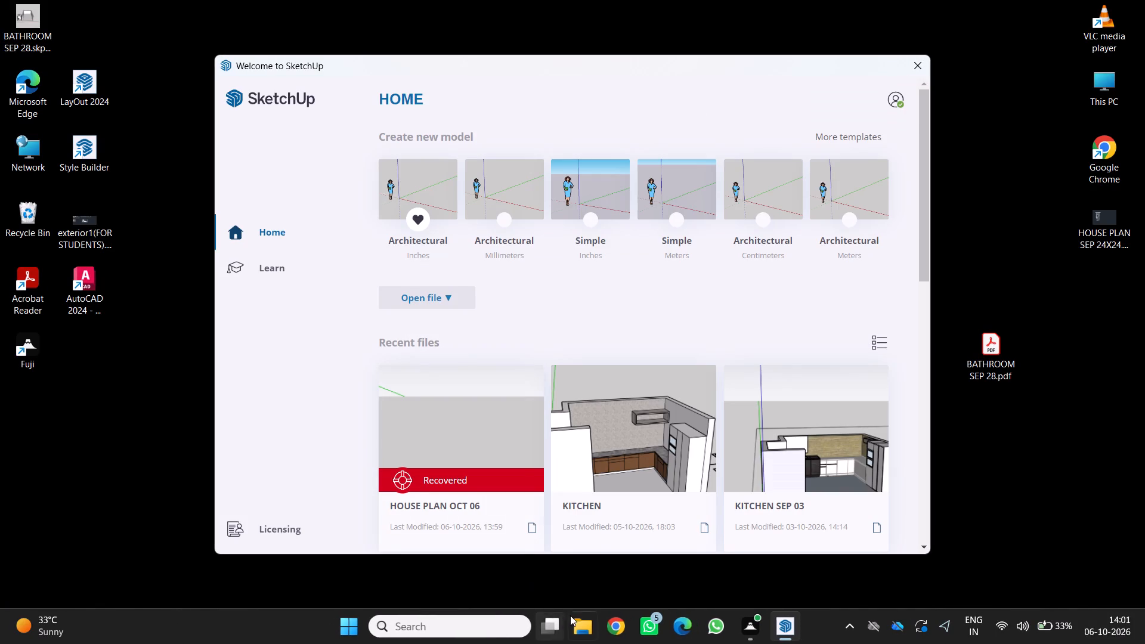
# Open the HOUSE PLAN OCT 06 model marked as recovered from the recent files.
pyautogui.click(509, 482)
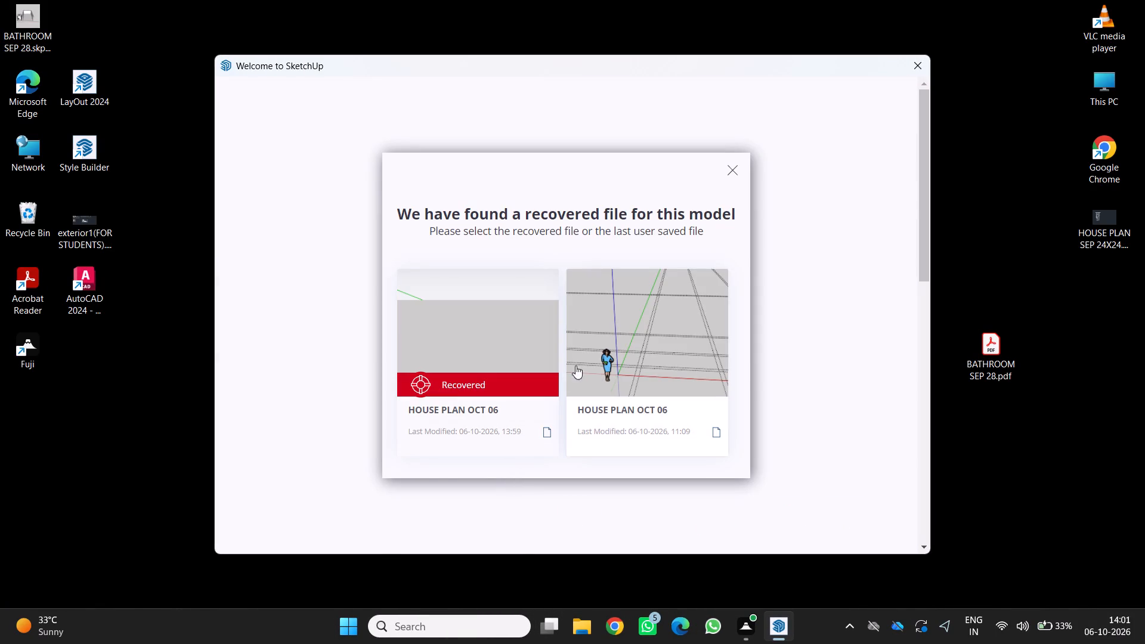
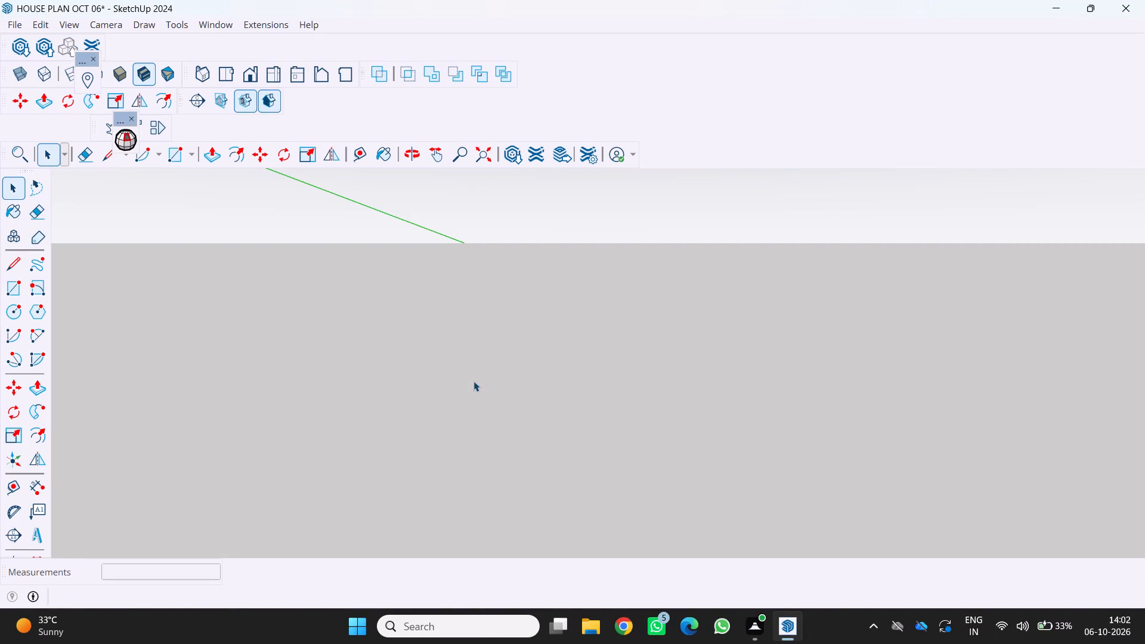
# Navigate from the empty ground back to the model until the whole 3D KUMAR lettering is in view.
pyautogui.scroll(-6, 466, 380)
pyautogui.middleClick(463, 378)
pyautogui.scroll(-3, 463, 378)
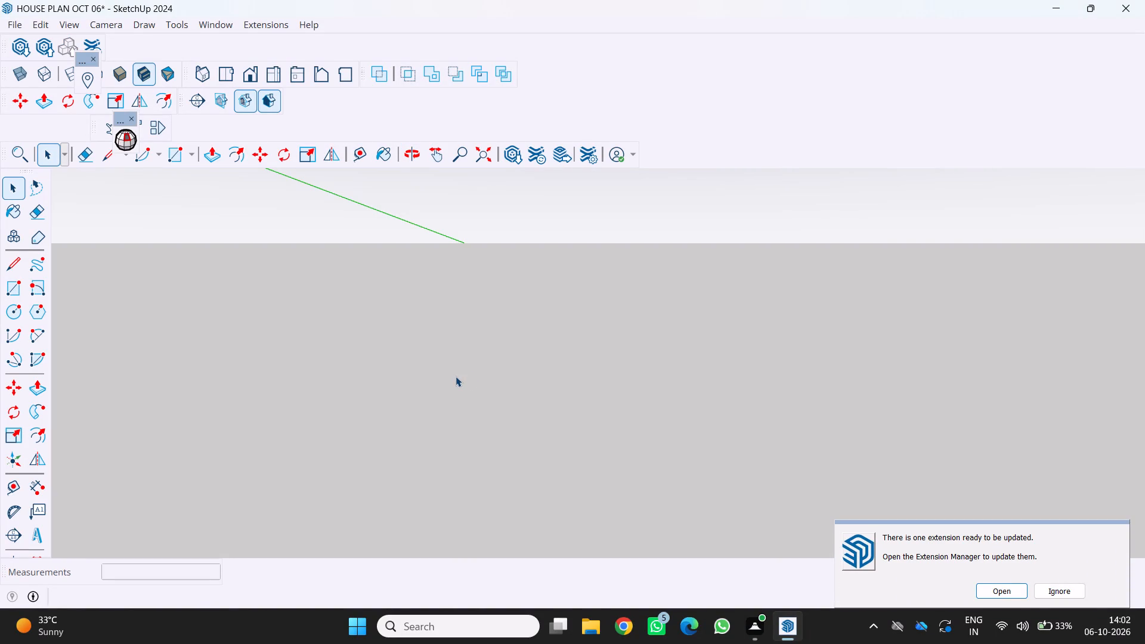
pyautogui.scroll(-6, 456, 376)
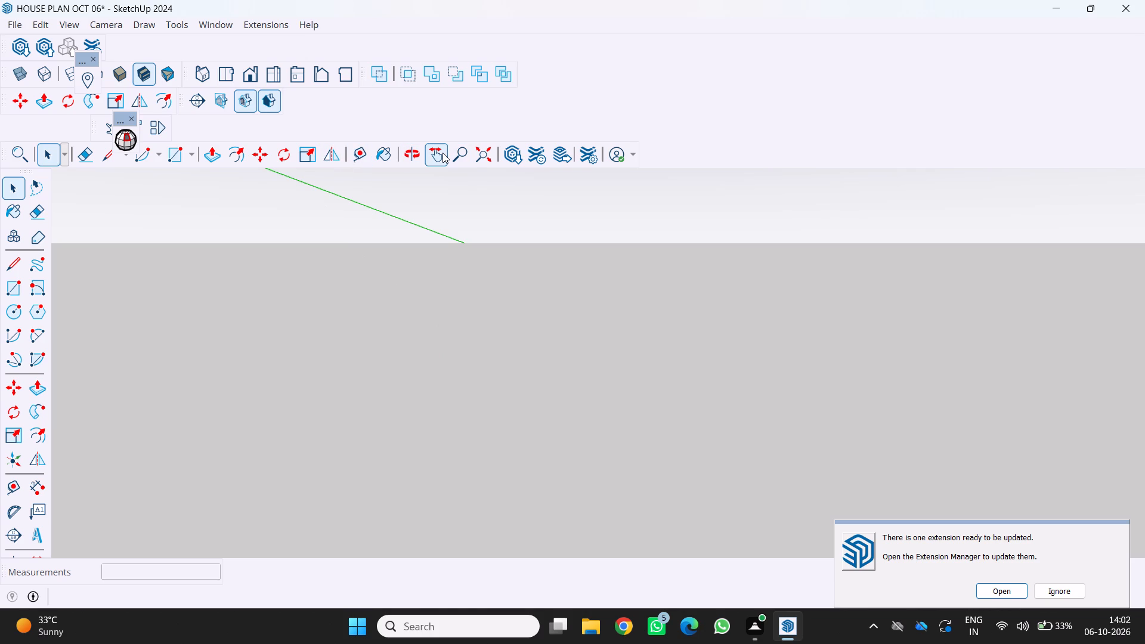
pyautogui.click(442, 153)
pyautogui.moveTo(379, 212); pyautogui.dragTo(533, 243)
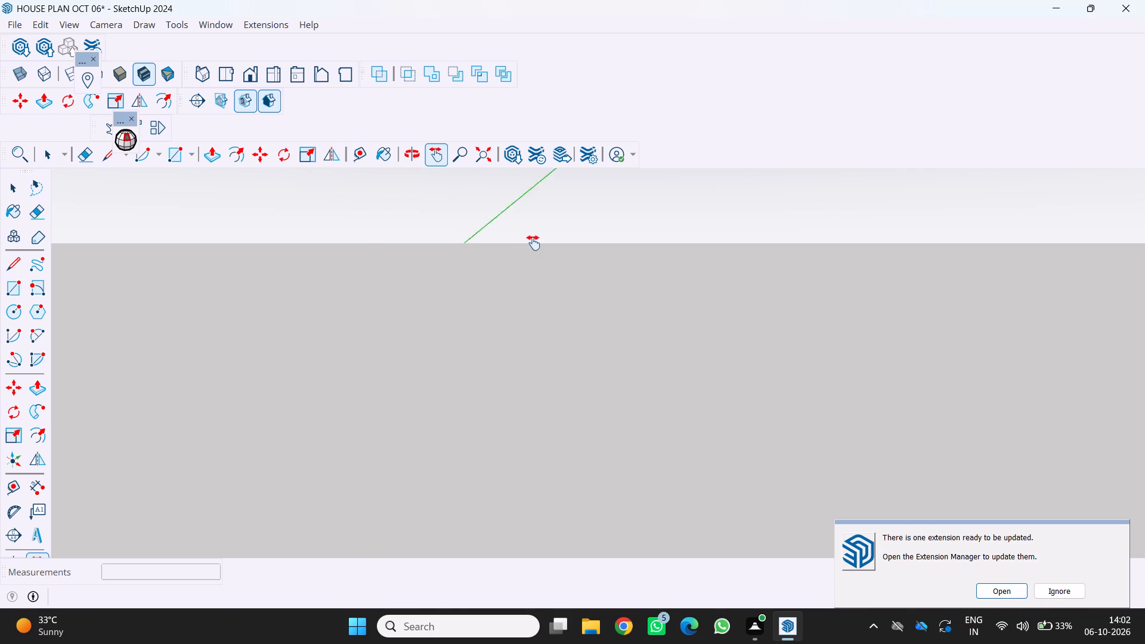
pyautogui.moveTo(533, 243); pyautogui.dragTo(446, 419)
pyautogui.moveTo(438, 327); pyautogui.dragTo(459, 293)
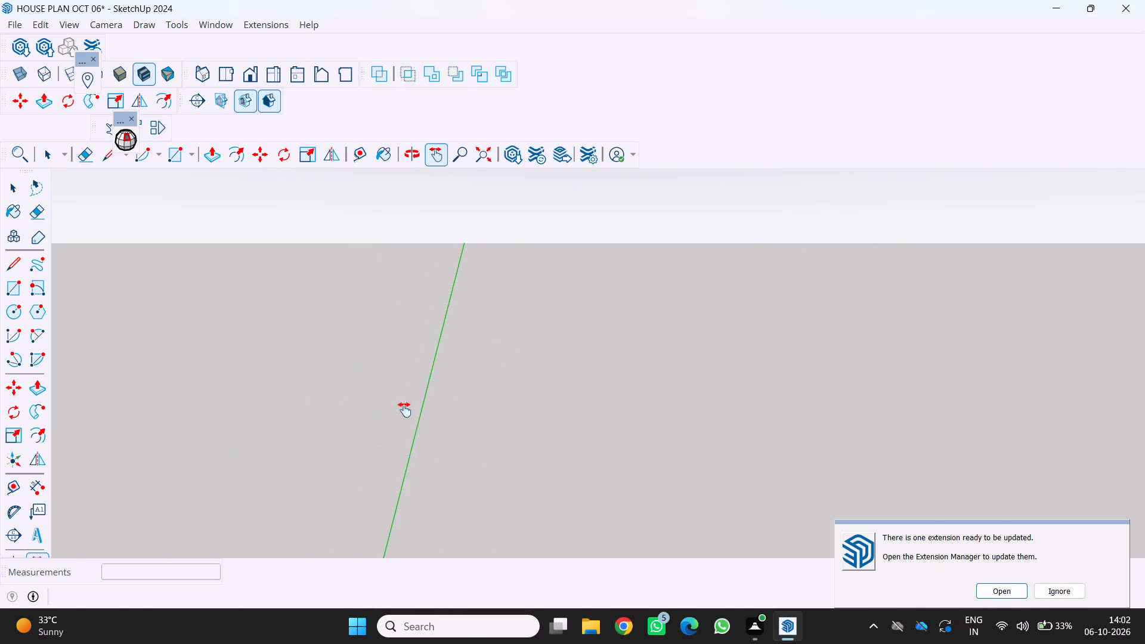
pyautogui.moveTo(406, 466); pyautogui.dragTo(445, 281)
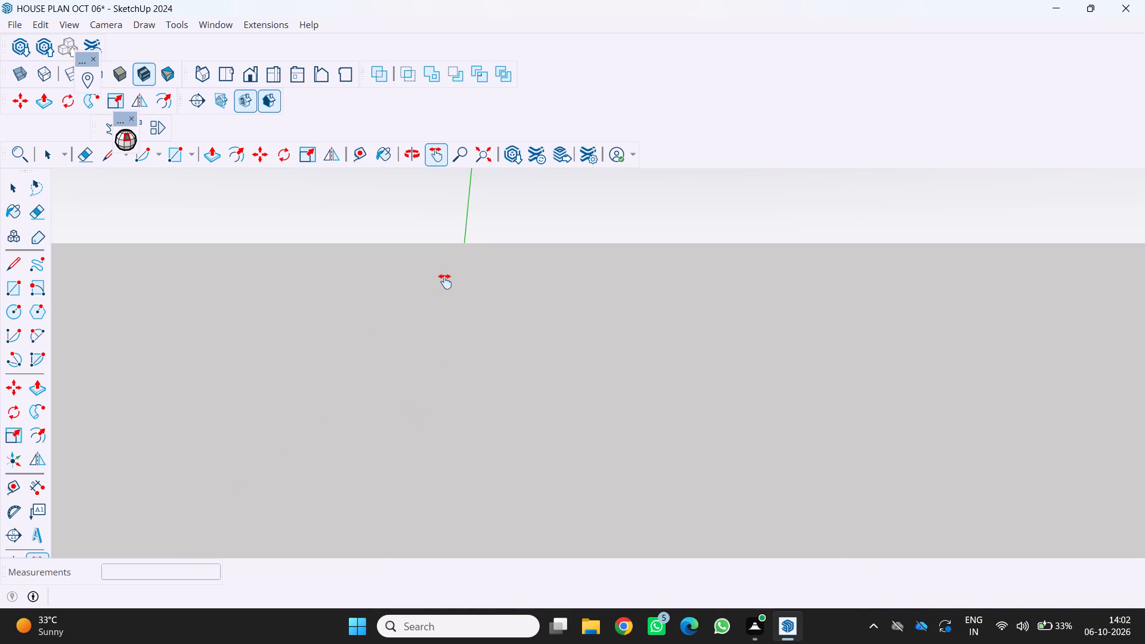
pyautogui.moveTo(445, 281); pyautogui.dragTo(463, 342)
pyautogui.scroll(-6, 461, 342)
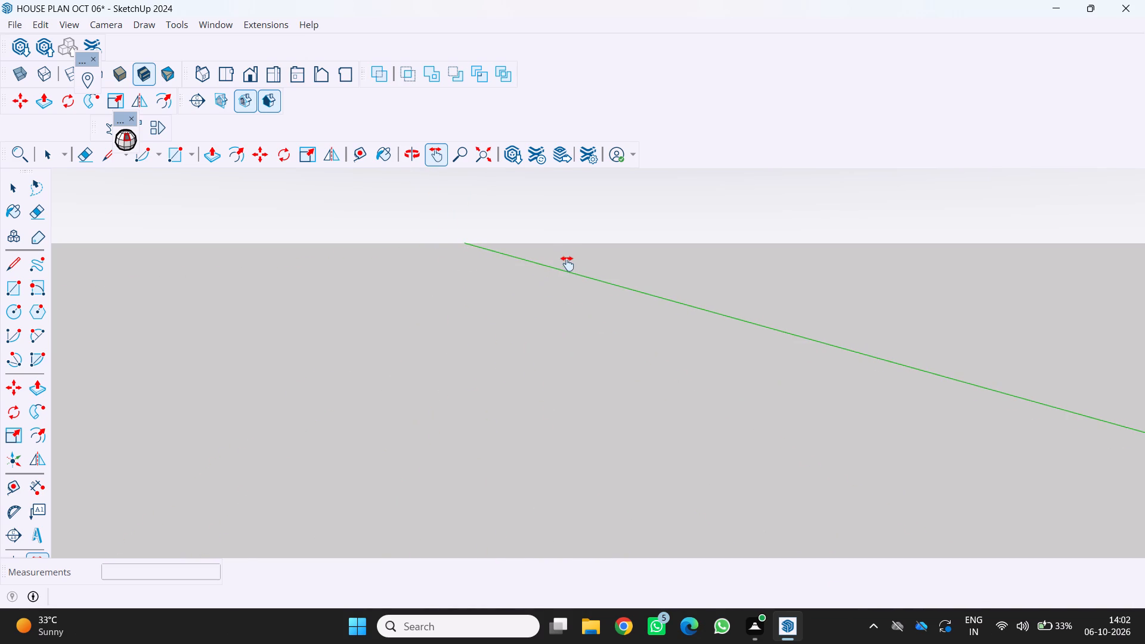
pyautogui.moveTo(564, 270); pyautogui.dragTo(333, 373, button='middle')
pyautogui.scroll(-1, 564, 270)
pyautogui.scroll(-2, 343, 367)
pyautogui.keyDown('shift'); pyautogui.moveTo(334, 401); pyautogui.dragTo(144, 441, button='middle'); pyautogui.keyUp('shift')
pyautogui.keyDown('shift'); pyautogui.scroll(-5, 150, 433); pyautogui.keyUp('shift')
pyautogui.keyDown('shift'); pyautogui.moveTo(248, 353); pyautogui.dragTo(775, 227, button='middle'); pyautogui.keyUp('shift')
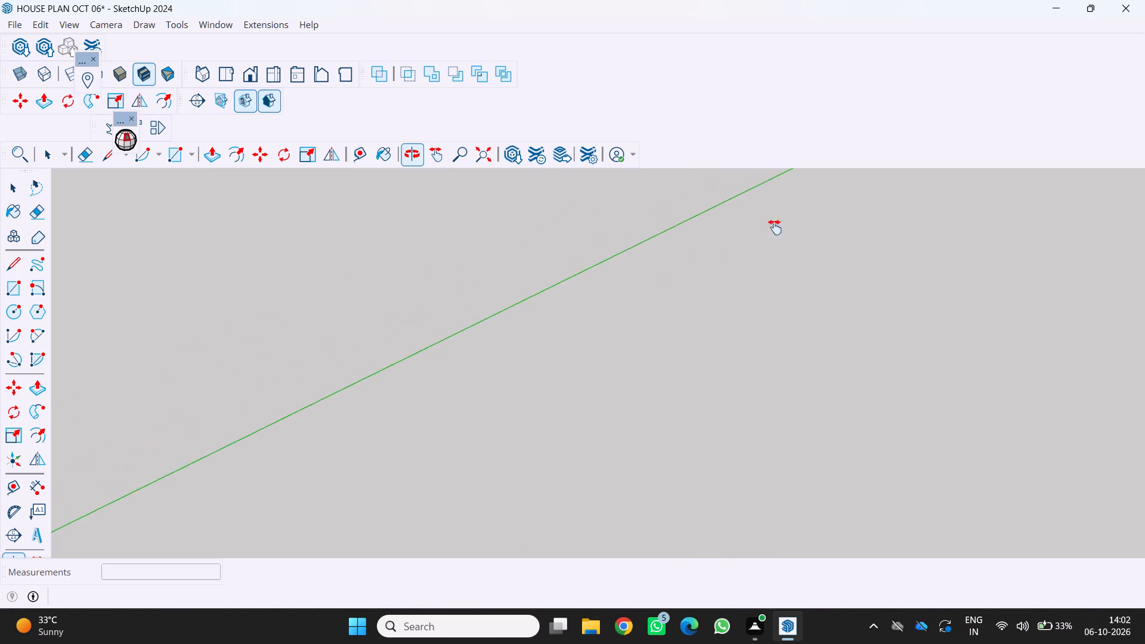
pyautogui.keyDown('shift'); pyautogui.moveTo(775, 227); pyautogui.dragTo(849, 204, button='middle'); pyautogui.keyUp('shift')
pyautogui.keyDown('shift'); pyautogui.moveTo(360, 423); pyautogui.dragTo(857, 237, button='middle'); pyautogui.keyUp('shift')
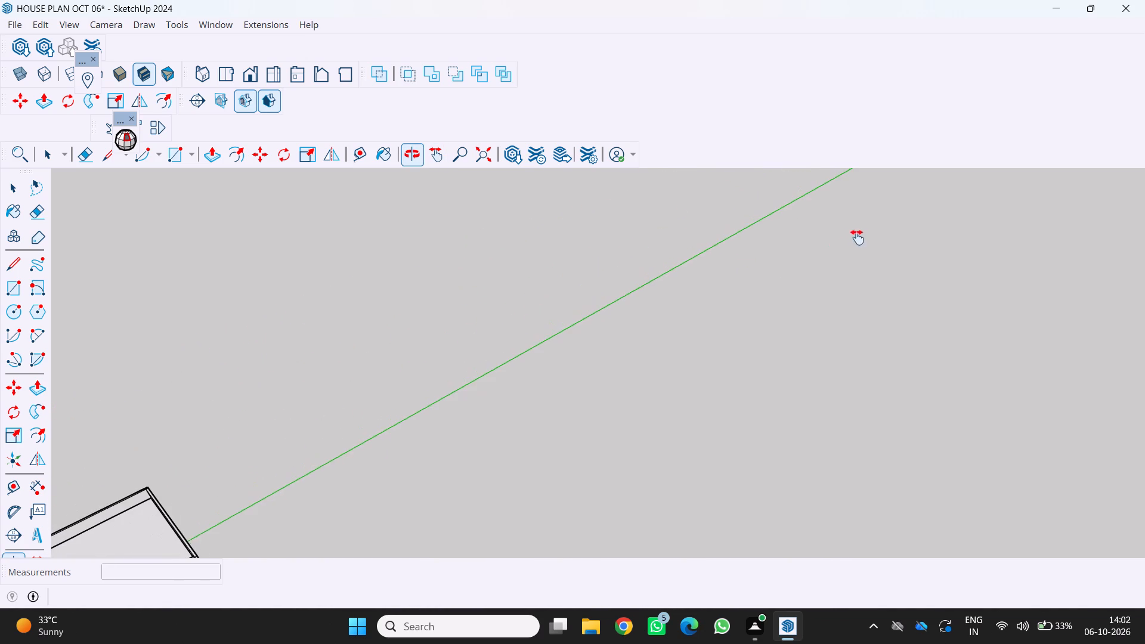
pyautogui.keyDown('shift'); pyautogui.moveTo(857, 237); pyautogui.dragTo(857, 237, button='middle'); pyautogui.keyUp('shift')
pyautogui.keyDown('shift'); pyautogui.moveTo(370, 429); pyautogui.dragTo(736, 183, button='middle'); pyautogui.keyUp('shift')
pyautogui.keyDown('shift'); pyautogui.scroll(-1, 516, 375); pyautogui.keyUp('shift')
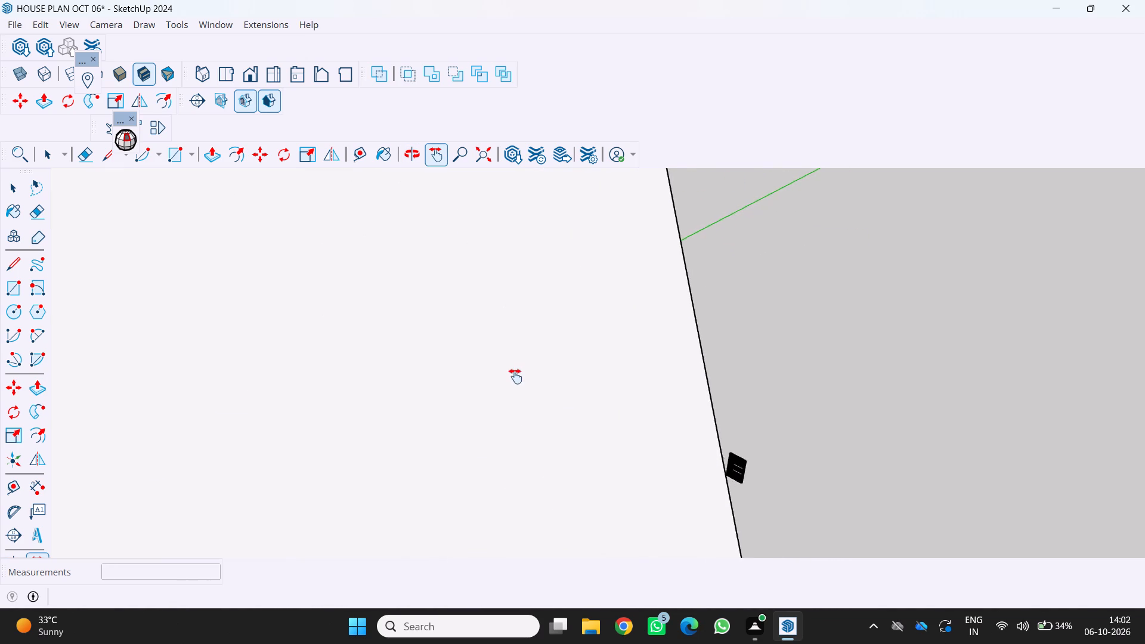
pyautogui.keyDown('shift'); pyautogui.scroll(-16, 515, 376); pyautogui.keyUp('shift')
pyautogui.keyDown('shift'); pyautogui.moveTo(504, 390); pyautogui.dragTo(577, 295, button='middle'); pyautogui.keyUp('shift')
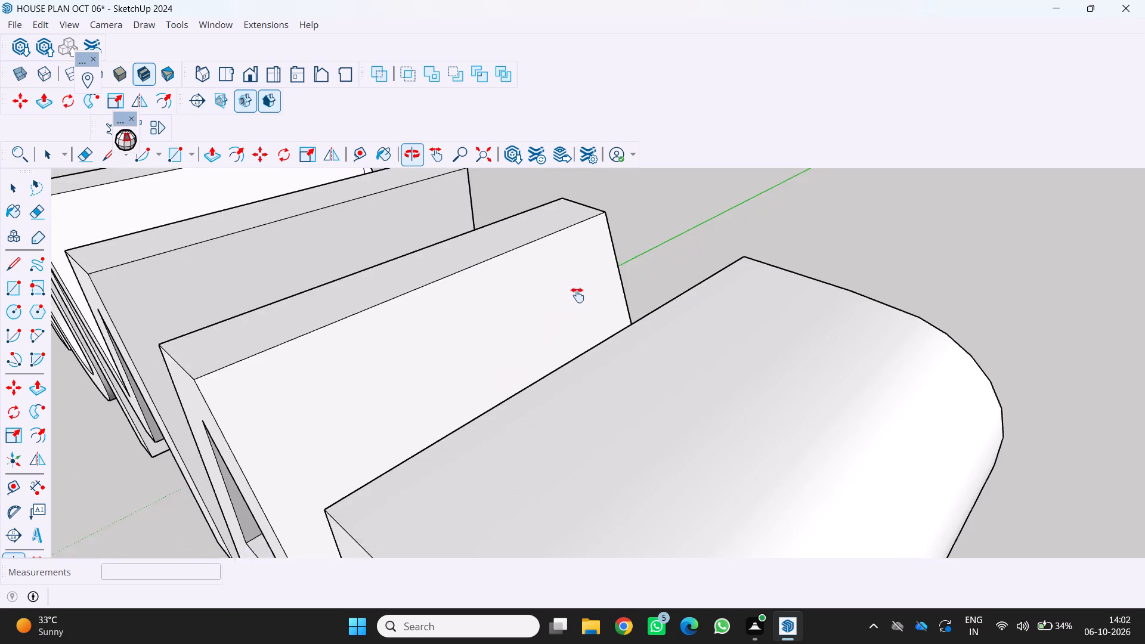
pyautogui.keyDown('shift'); pyautogui.moveTo(577, 295); pyautogui.dragTo(828, 267, button='middle'); pyautogui.keyUp('shift')
pyautogui.keyDown('shift'); pyautogui.scroll(-14, 815, 279); pyautogui.keyUp('shift')
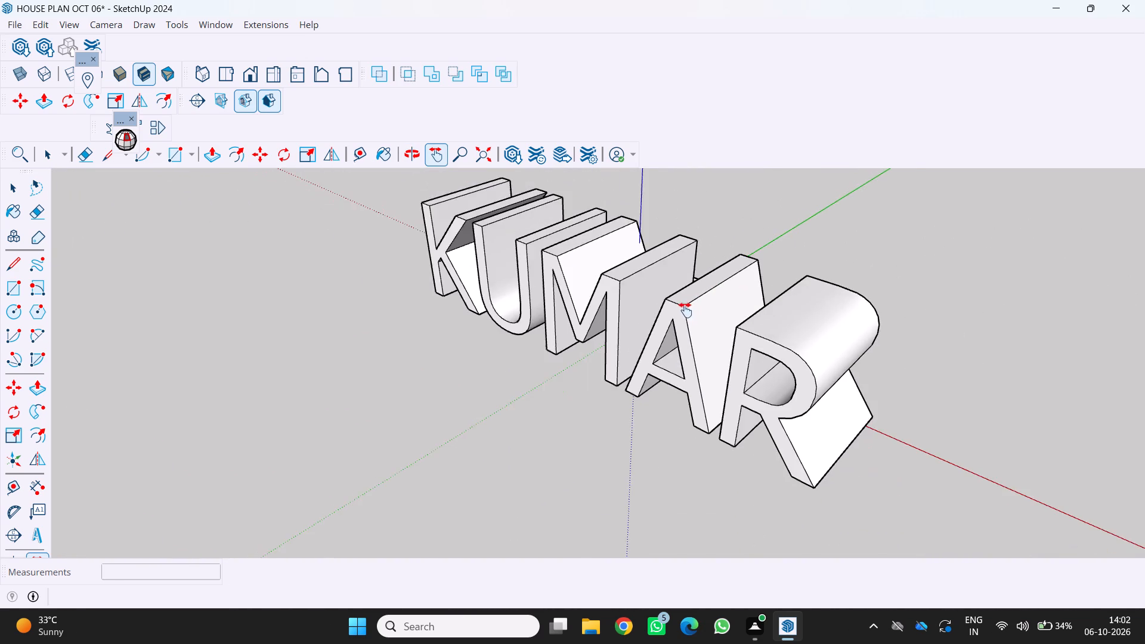
# Examine the 3D KUMAR lettering and the small house behind it from several angles, including the front.
pyautogui.keyDown('shift'); pyautogui.scroll(-4, 685, 310); pyautogui.keyUp('shift')
pyautogui.keyDown('shift'); pyautogui.moveTo(685, 309); pyautogui.dragTo(900, 432, button='middle'); pyautogui.keyUp('shift')
pyautogui.keyDown('shift'); pyautogui.scroll(4, 877, 420); pyautogui.keyUp('shift')
pyautogui.keyDown('shift'); pyautogui.moveTo(820, 452); pyautogui.dragTo(861, 382, button='middle'); pyautogui.keyUp('shift')
pyautogui.keyDown('shift'); pyautogui.scroll(1, 822, 453); pyautogui.keyUp('shift')
pyautogui.keyDown('shift'); pyautogui.scroll(-5, 617, 335); pyautogui.keyUp('shift')
pyautogui.keyDown('shift'); pyautogui.moveTo(617, 335); pyautogui.dragTo(610, 371, button='middle'); pyautogui.keyUp('shift')
pyautogui.keyDown('shift'); pyautogui.moveTo(654, 408); pyautogui.dragTo(740, 354, button='middle'); pyautogui.keyUp('shift')
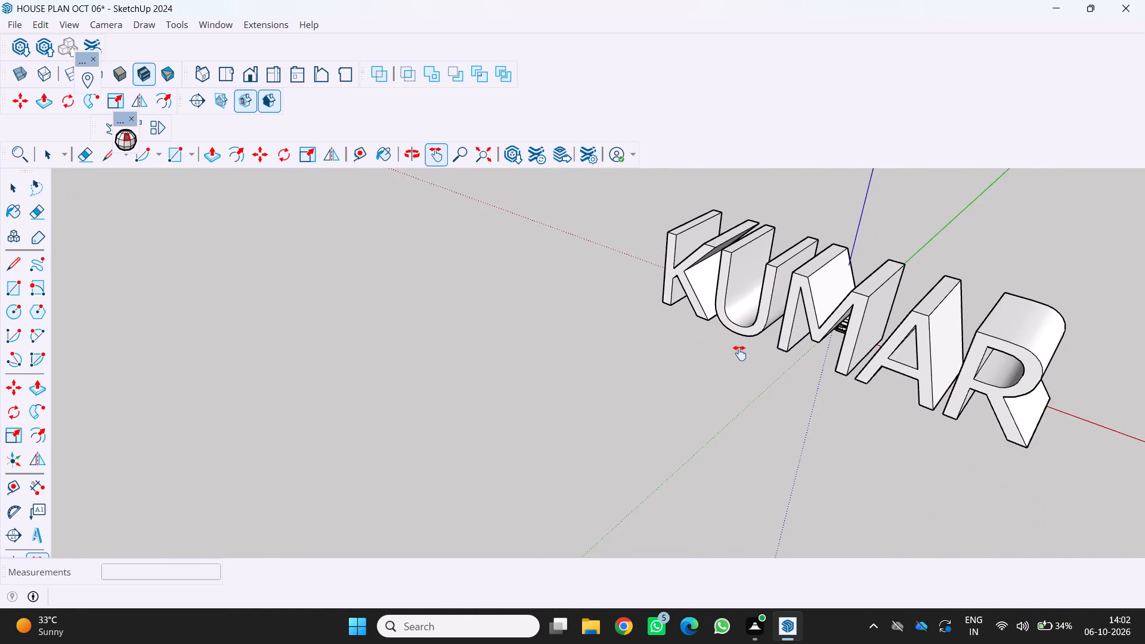
pyautogui.keyDown('shift'); pyautogui.scroll(1, 732, 364); pyautogui.keyUp('shift')
pyautogui.keyDown('shift'); pyautogui.moveTo(742, 369); pyautogui.dragTo(534, 354, button='middle'); pyautogui.keyUp('shift')
pyautogui.keyDown('shift'); pyautogui.scroll(-5, 536, 345); pyautogui.keyUp('shift')
pyautogui.keyDown('shift'); pyautogui.moveTo(605, 404); pyautogui.dragTo(725, 437, button='middle'); pyautogui.keyUp('shift')
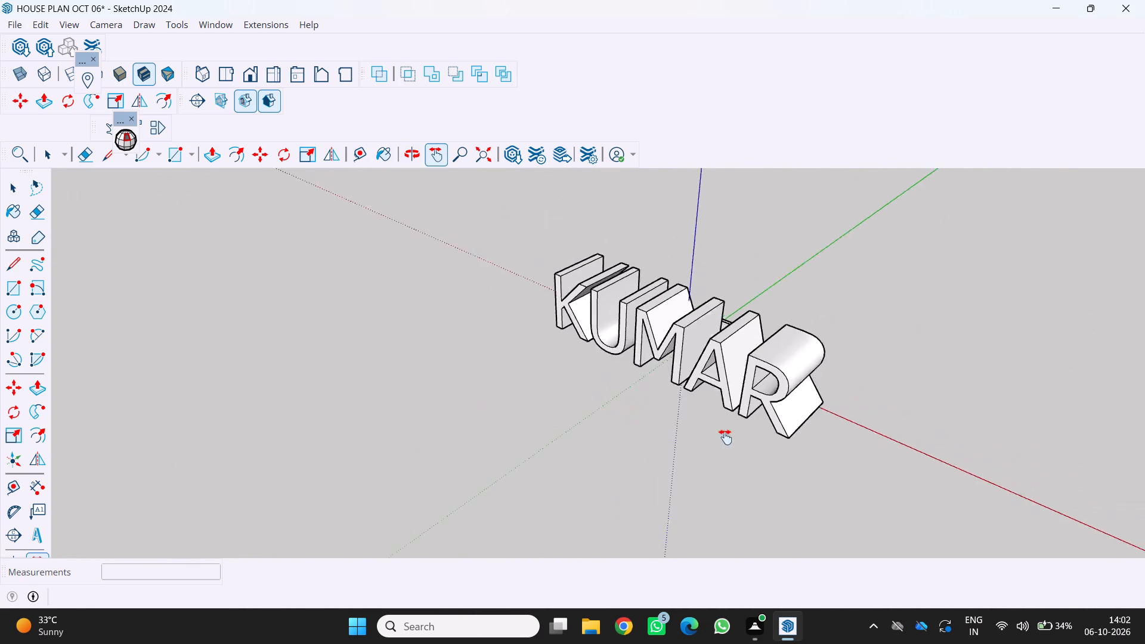
pyautogui.keyDown('shift'); pyautogui.moveTo(725, 437); pyautogui.dragTo(744, 436, button='middle'); pyautogui.keyUp('shift')
pyautogui.keyDown('shift'); pyautogui.scroll(-6, 615, 324); pyautogui.keyUp('shift')
pyautogui.keyDown('shift'); pyautogui.moveTo(595, 296); pyautogui.dragTo(611, 356, button='middle'); pyautogui.keyUp('shift')
pyautogui.keyDown('shift'); pyautogui.scroll(-1, 611, 356); pyautogui.keyUp('shift')
pyautogui.keyDown('shift'); pyautogui.scroll(3, 838, 481); pyautogui.keyUp('shift')
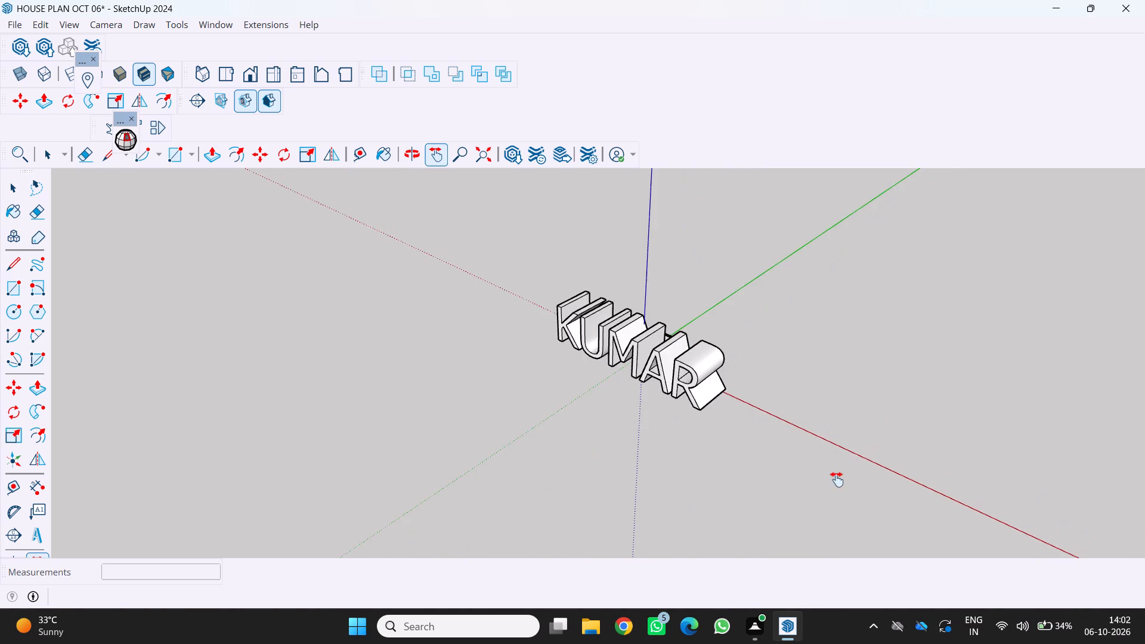
pyautogui.keyDown('shift'); pyautogui.moveTo(834, 473); pyautogui.dragTo(868, 478, button='middle'); pyautogui.keyUp('shift')
pyautogui.keyDown('shift'); pyautogui.scroll(1, 868, 478); pyautogui.keyUp('shift')
pyautogui.press('End')
pyautogui.press('End')
pyautogui.press('End')
pyautogui.press('End')
pyautogui.press('End')
pyautogui.press('End')
pyautogui.press('End')
pyautogui.press('End')
pyautogui.press('End')
pyautogui.press('End')
pyautogui.press('End')
pyautogui.press('End')
pyautogui.press('End')
pyautogui.press('End')
pyautogui.press('End')
pyautogui.press('End')
pyautogui.press('End')
pyautogui.press('End')
pyautogui.press('End')
pyautogui.press('End')
pyautogui.scroll(1, 730, 315)
pyautogui.scroll(-2, 702, 321)
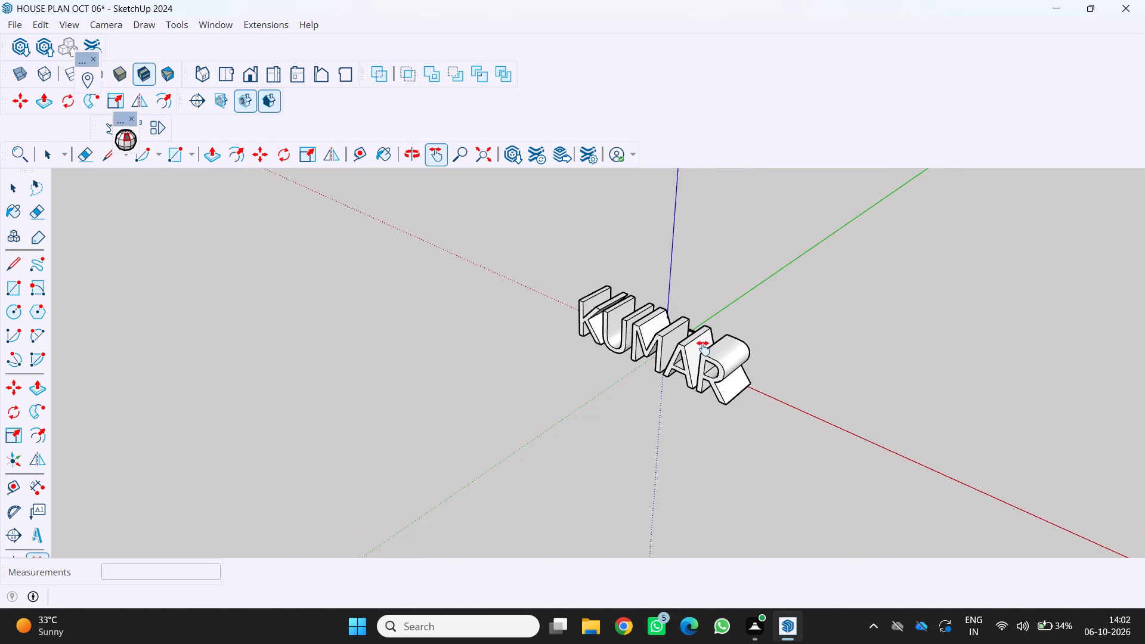
pyautogui.scroll(3, 769, 460)
pyautogui.moveTo(435, 156); pyautogui.dragTo(435, 162)
pyautogui.moveTo(862, 453); pyautogui.dragTo(942, 442)
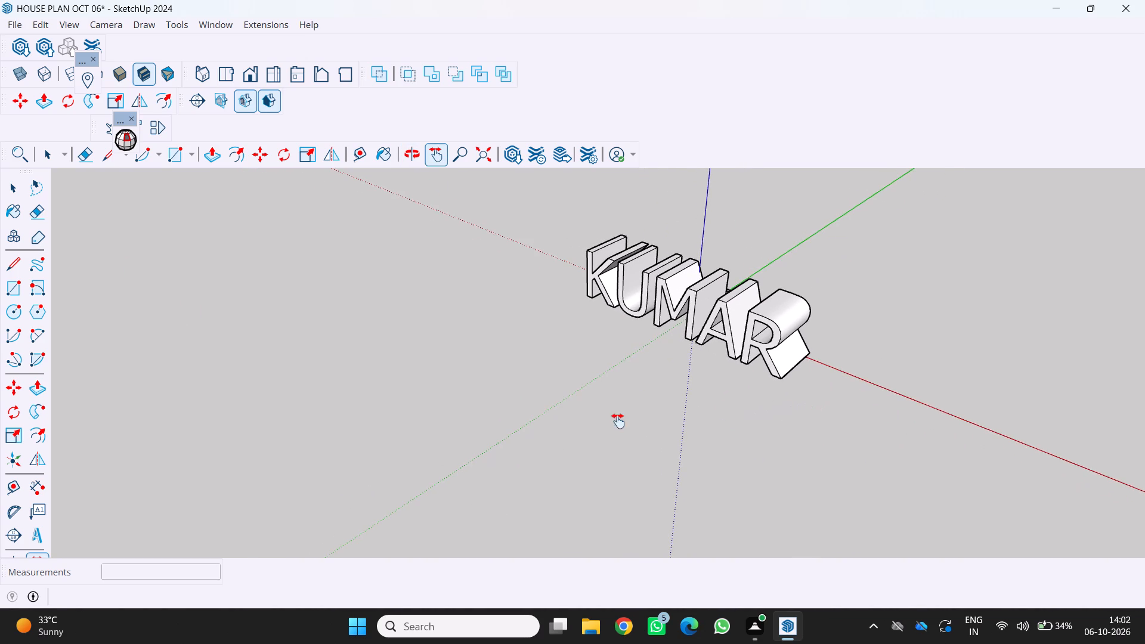
pyautogui.keyDown('shift'); pyautogui.moveTo(629, 422); pyautogui.dragTo(200, 395, button='middle'); pyautogui.keyUp('shift')
pyautogui.keyDown('shift'); pyautogui.scroll(-5, 171, 394); pyautogui.keyUp('shift')
pyautogui.keyDown('shift'); pyautogui.moveTo(335, 391); pyautogui.dragTo(669, 448, button='middle'); pyautogui.keyUp('shift')
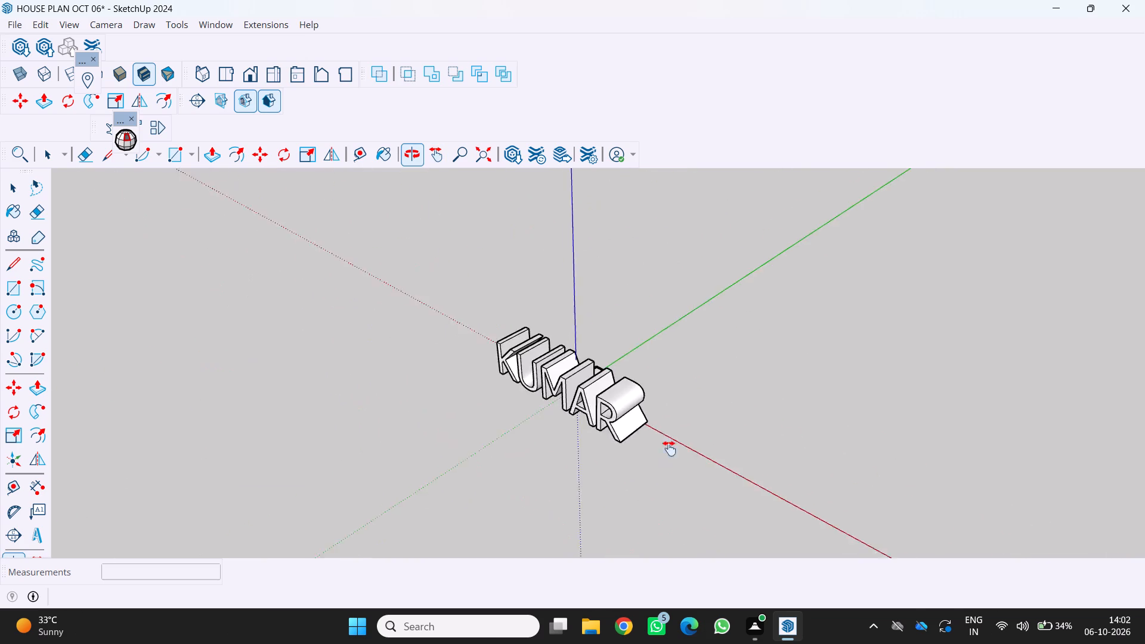
pyautogui.keyDown('shift'); pyautogui.moveTo(669, 448); pyautogui.dragTo(684, 398, button='middle'); pyautogui.keyUp('shift')
pyautogui.keyDown('shift'); pyautogui.scroll(2, 370, 318); pyautogui.keyUp('shift')
pyautogui.press('End')
pyautogui.press('End')
pyautogui.press('End')
pyautogui.press('End')
pyautogui.press('End')
pyautogui.press('End')
pyautogui.press('End')
pyautogui.press('End')
pyautogui.press('End')
pyautogui.press('End')
pyautogui.press('End')
pyautogui.press('End')
pyautogui.press('End')
pyautogui.press('End')
pyautogui.press('End')
pyautogui.press('End')
pyautogui.press('End')
pyautogui.press('End')
pyautogui.press('End')
pyautogui.press('End')
pyautogui.moveTo(716, 296); pyautogui.dragTo(504, 356)
pyautogui.scroll(-4, 652, 485)
pyautogui.moveTo(597, 495); pyautogui.dragTo(662, 521, button='middle')
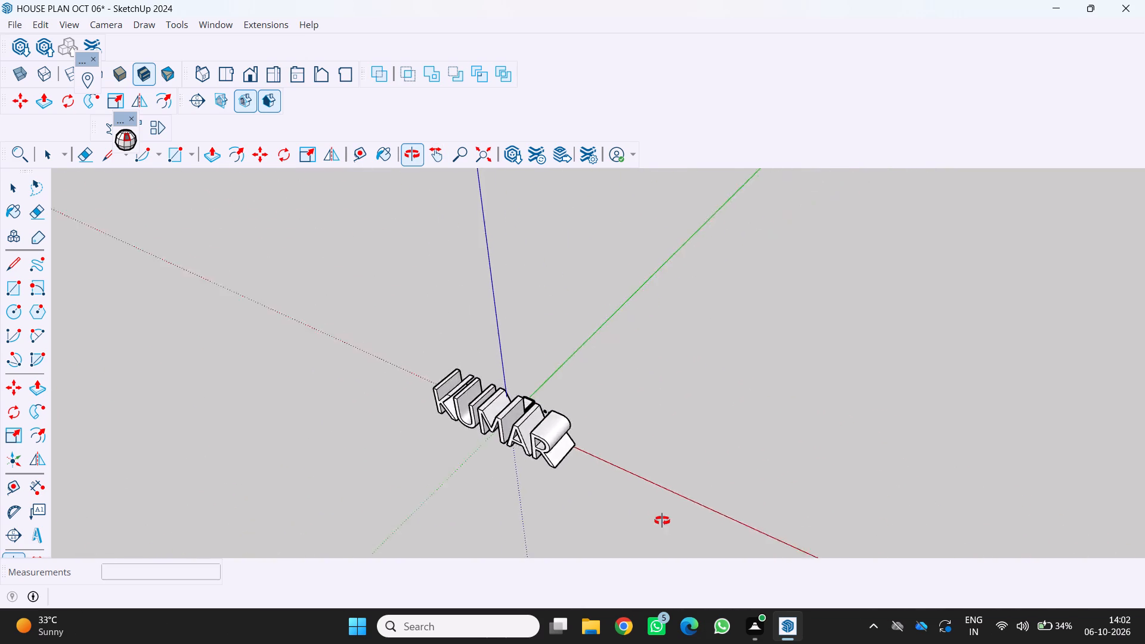
pyautogui.moveTo(662, 521); pyautogui.dragTo(801, 369, button='middle')
pyautogui.scroll(6, 591, 439)
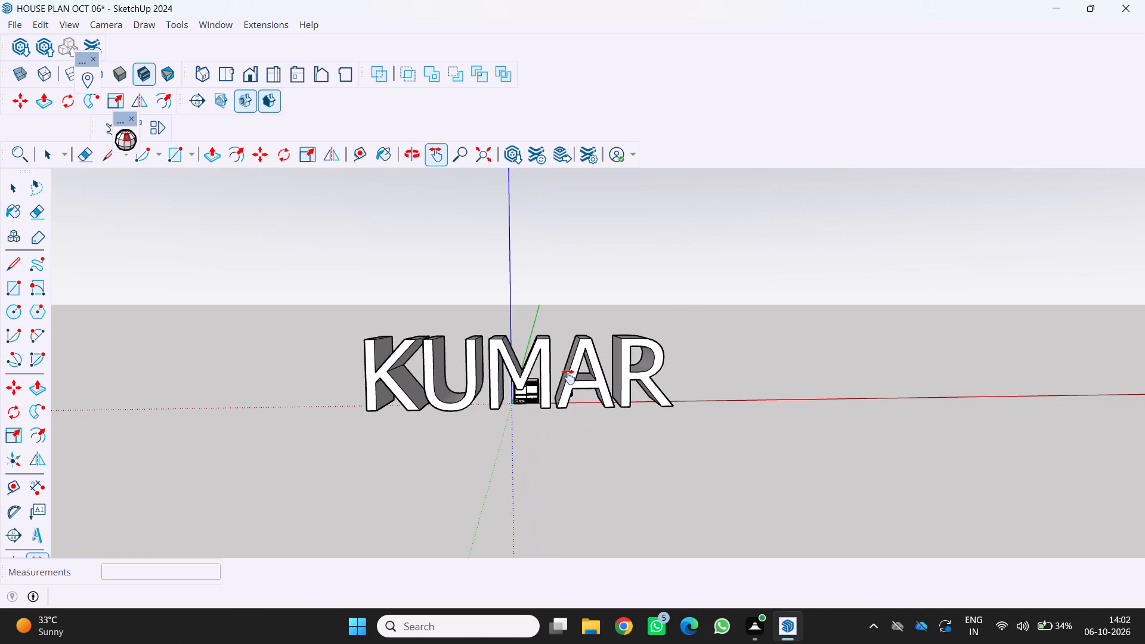
# Delete the oversized 3D KUMAR lettering that stands in front of the house.
pyautogui.click(568, 377)
pyautogui.click(567, 398)
pyautogui.press('space')
pyautogui.press('End')
pyautogui.press('space')
pyautogui.press('End')
pyautogui.press('End')
pyautogui.press('End')
pyautogui.press('End')
pyautogui.press('End')
pyautogui.press('End')
pyautogui.press('End')
pyautogui.press('End')
pyautogui.press('End')
pyautogui.press('End')
pyautogui.press('End')
pyautogui.press('End')
pyautogui.press('End')
pyautogui.press('End')
pyautogui.press('End')
pyautogui.press('End')
pyautogui.press('End')
pyautogui.press('End')
pyautogui.press('End')
pyautogui.press('End')
pyautogui.click(578, 373)
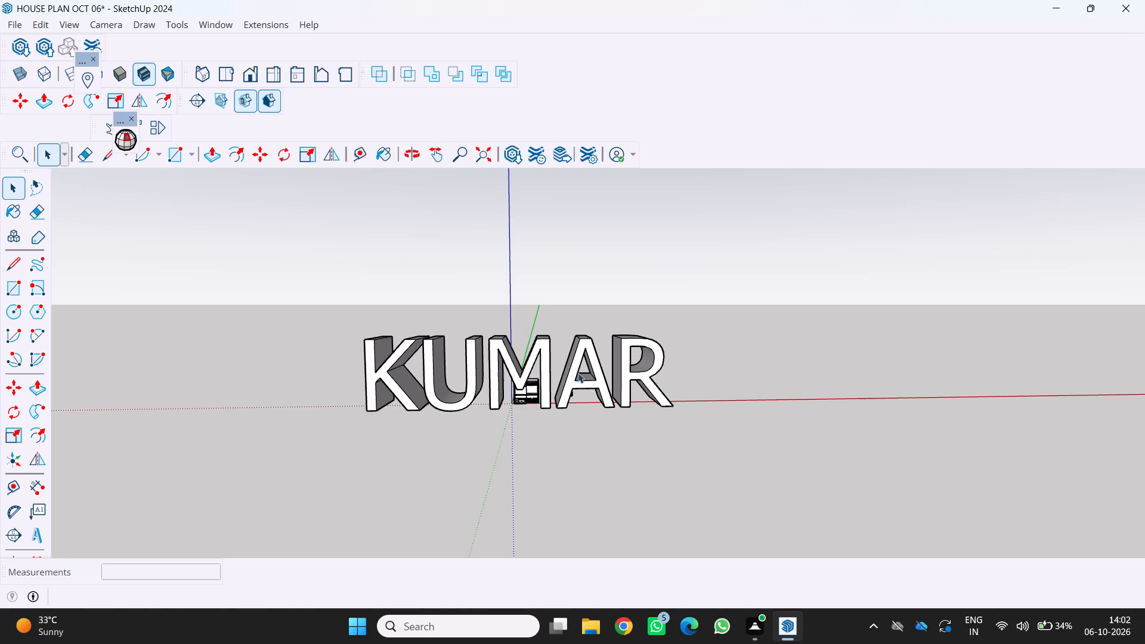
pyautogui.press('Delete')
# Examine the front of the house, including the slatted gates, the projecting floor slab and the planter box.
pyautogui.scroll(8, 475, 378)
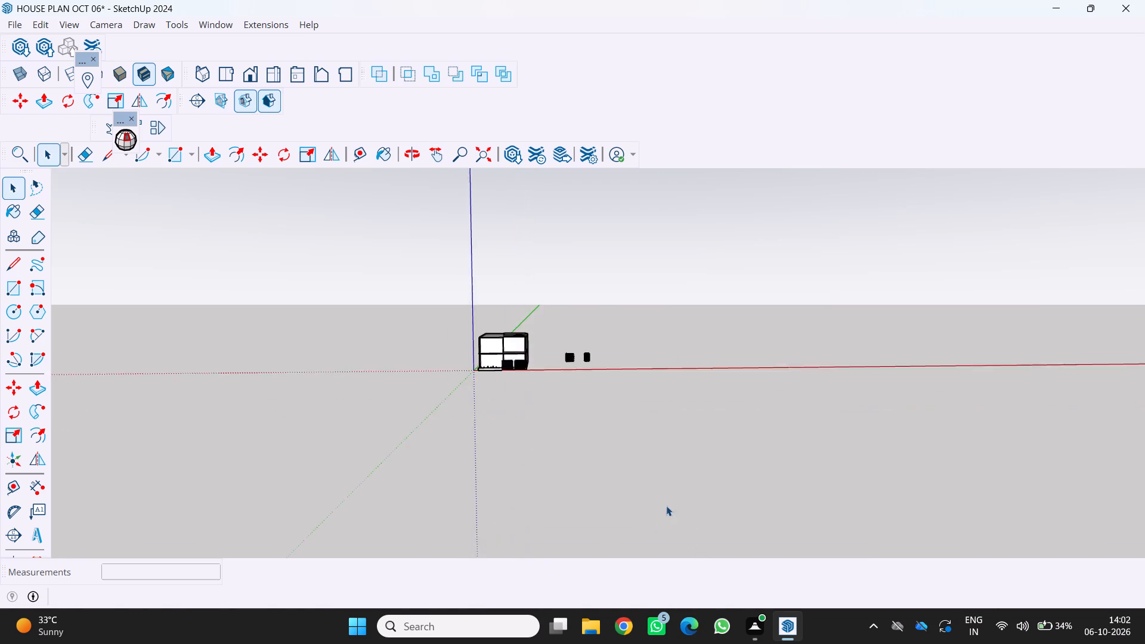
pyautogui.scroll(20, 666, 506)
pyautogui.scroll(4, 666, 506)
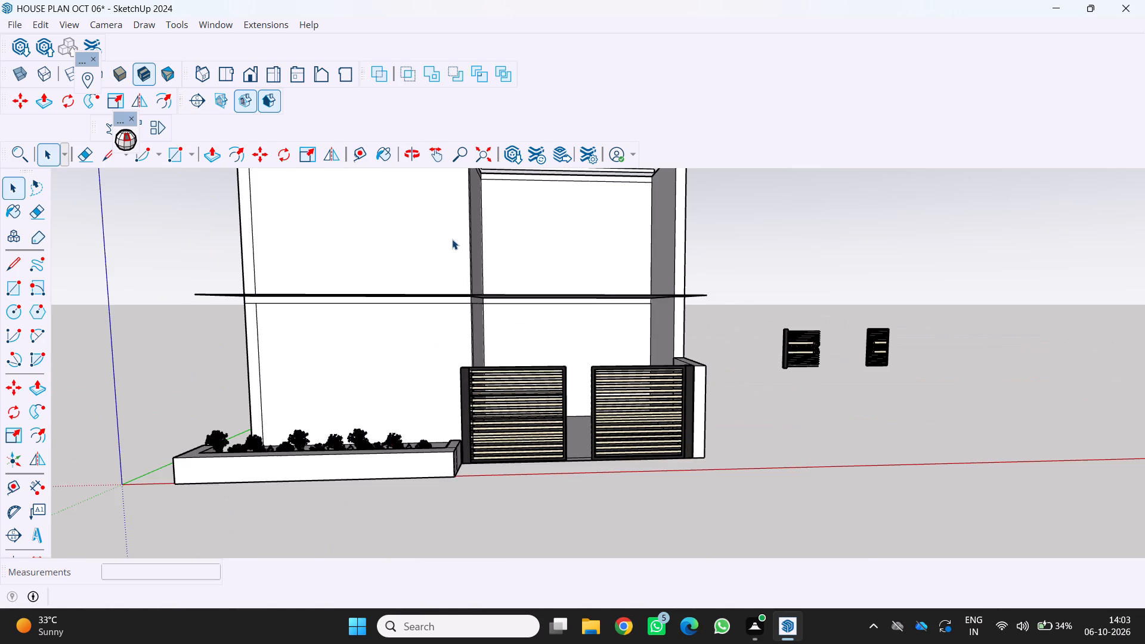
pyautogui.scroll(8, 417, 349)
pyautogui.scroll(-13, 426, 349)
pyautogui.moveTo(426, 348); pyautogui.dragTo(468, 394, button='middle')
pyautogui.scroll(7, 459, 394)
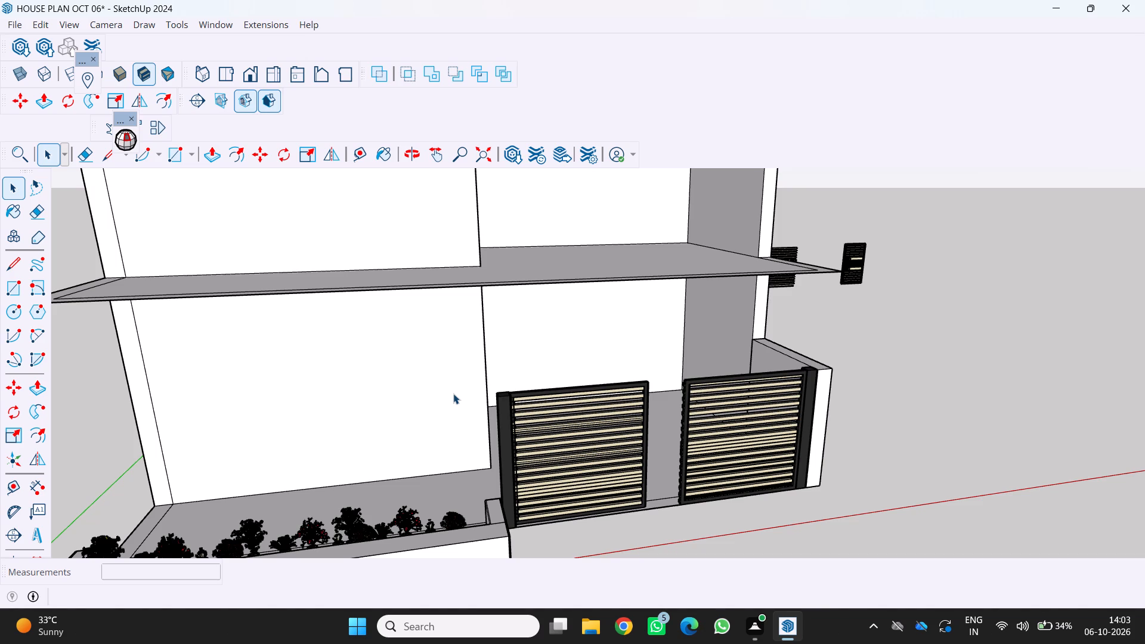
pyautogui.scroll(-8, 453, 394)
pyautogui.scroll(7, 366, 424)
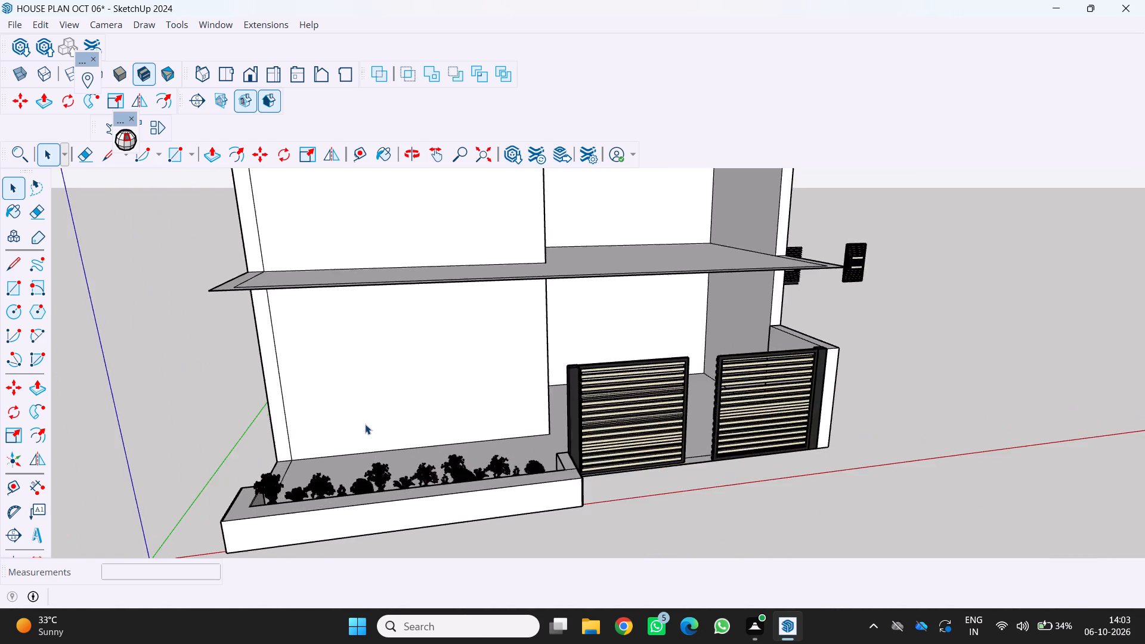
pyautogui.scroll(3, 365, 424)
pyautogui.moveTo(365, 424); pyautogui.dragTo(403, 368, button='middle')
pyautogui.scroll(-10, 403, 368)
pyautogui.middleClick(403, 368)
pyautogui.moveTo(400, 373); pyautogui.dragTo(290, 444, button='middle')
pyautogui.scroll(2, 335, 390)
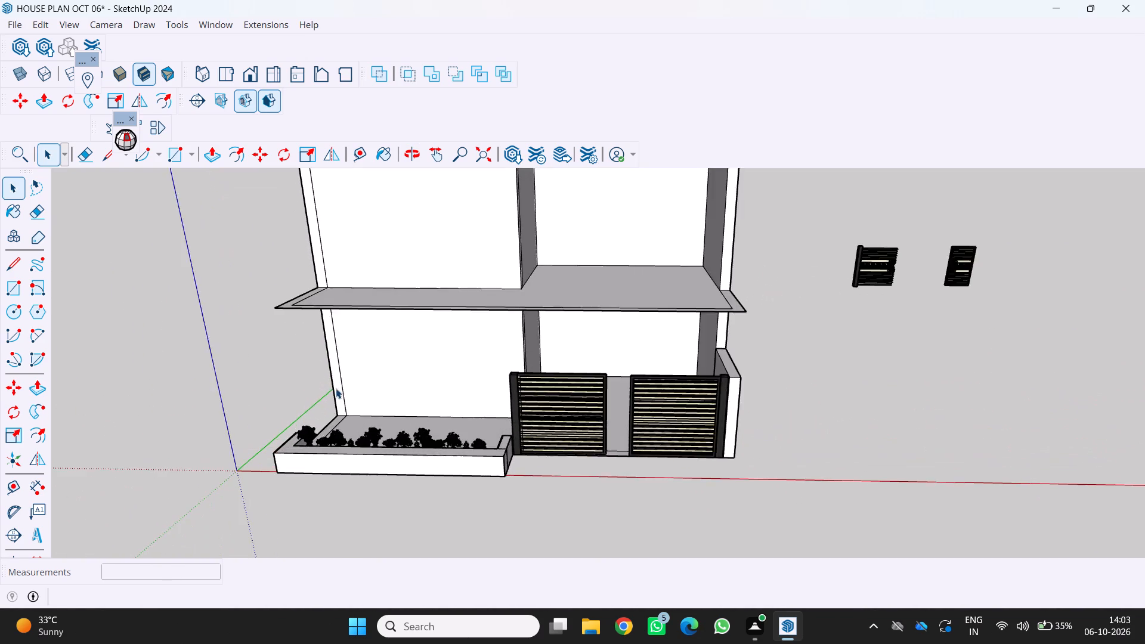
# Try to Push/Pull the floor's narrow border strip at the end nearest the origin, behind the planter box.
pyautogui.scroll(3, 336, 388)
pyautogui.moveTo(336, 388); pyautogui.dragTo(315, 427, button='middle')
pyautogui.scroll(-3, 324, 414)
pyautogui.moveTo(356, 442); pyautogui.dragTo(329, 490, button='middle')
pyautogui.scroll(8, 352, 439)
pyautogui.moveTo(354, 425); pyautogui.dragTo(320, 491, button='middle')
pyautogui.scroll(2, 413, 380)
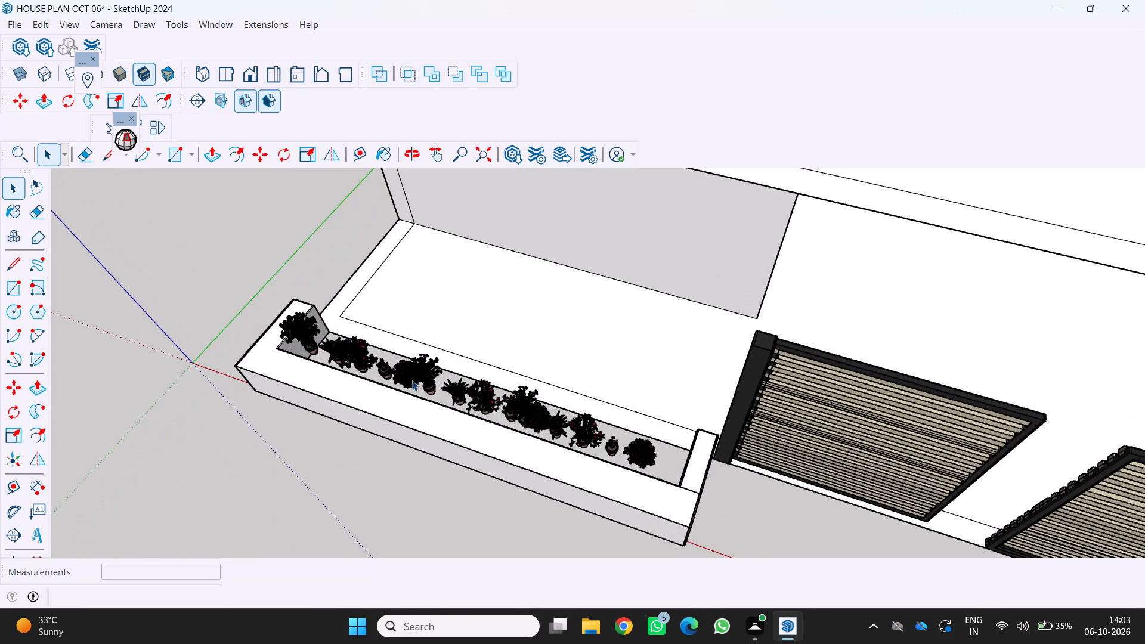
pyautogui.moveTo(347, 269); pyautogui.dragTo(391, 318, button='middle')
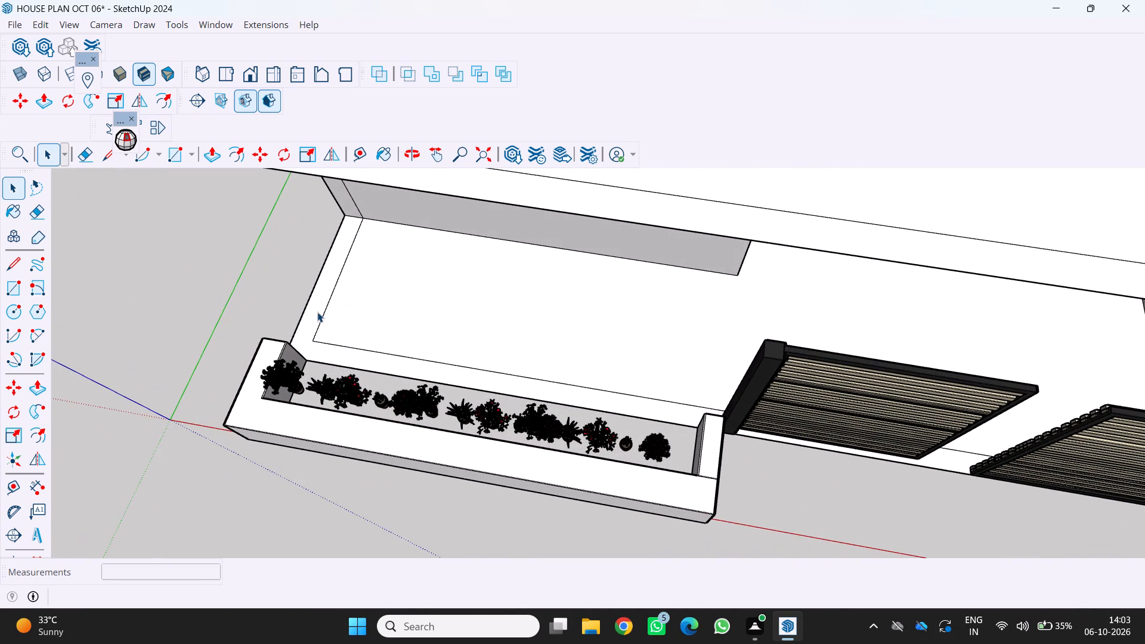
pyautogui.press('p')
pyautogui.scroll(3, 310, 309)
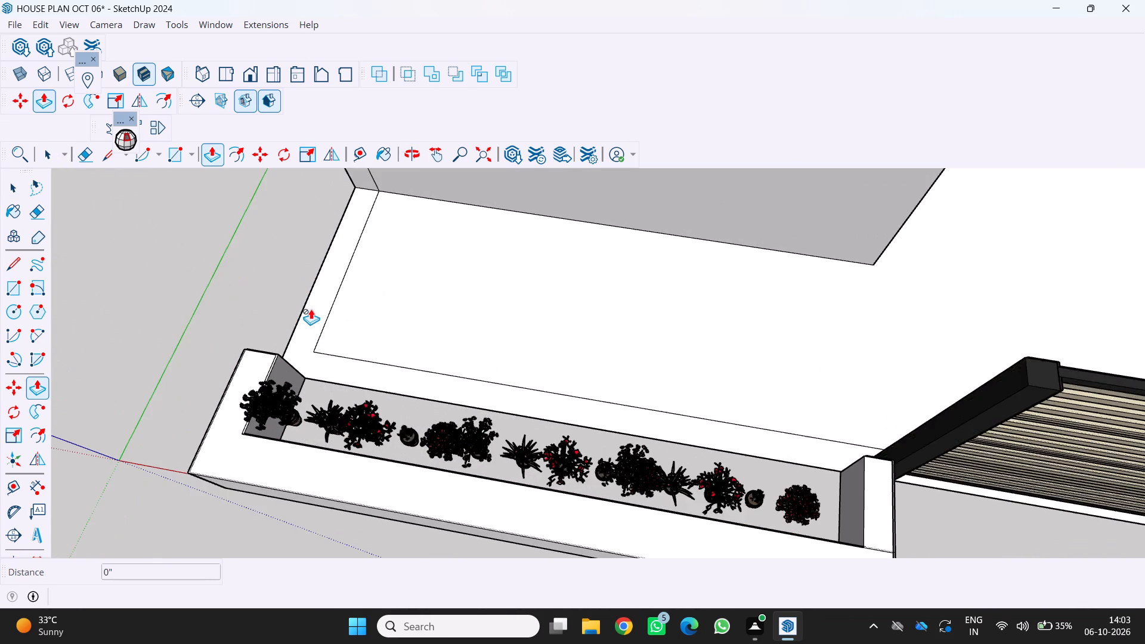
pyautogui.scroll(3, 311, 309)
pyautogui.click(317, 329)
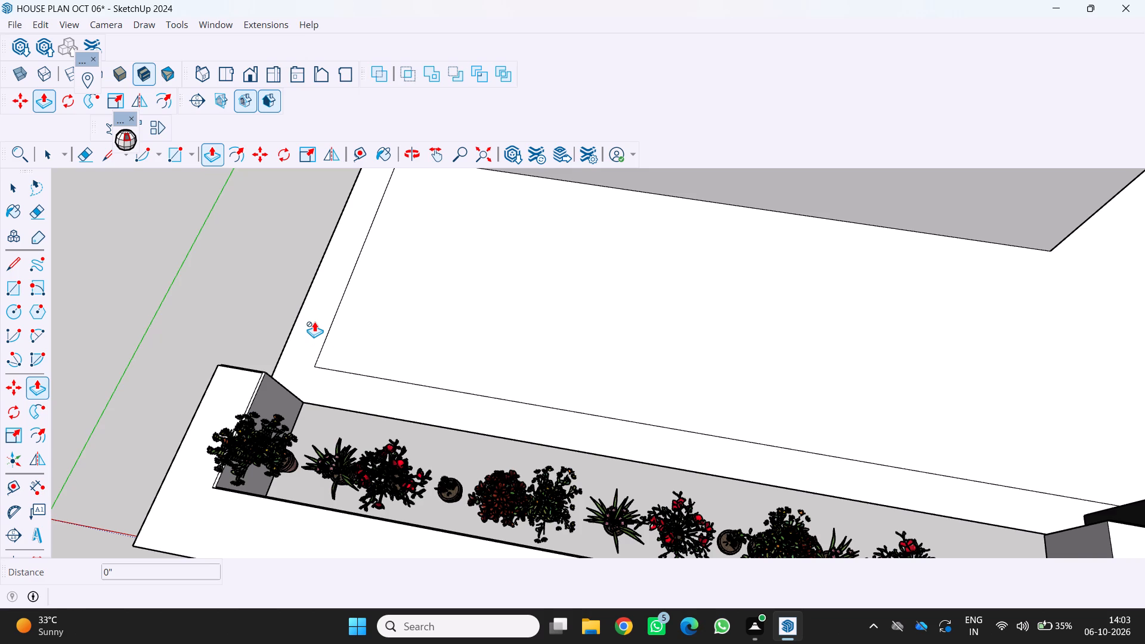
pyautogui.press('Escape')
# Draw a rectangle about 9 inches wide over the floor's side border strip, from the outer rear corner to the inner front corner.
pyautogui.scroll(-5, 293, 322)
pyautogui.press('r')
pyautogui.scroll(2, 304, 276)
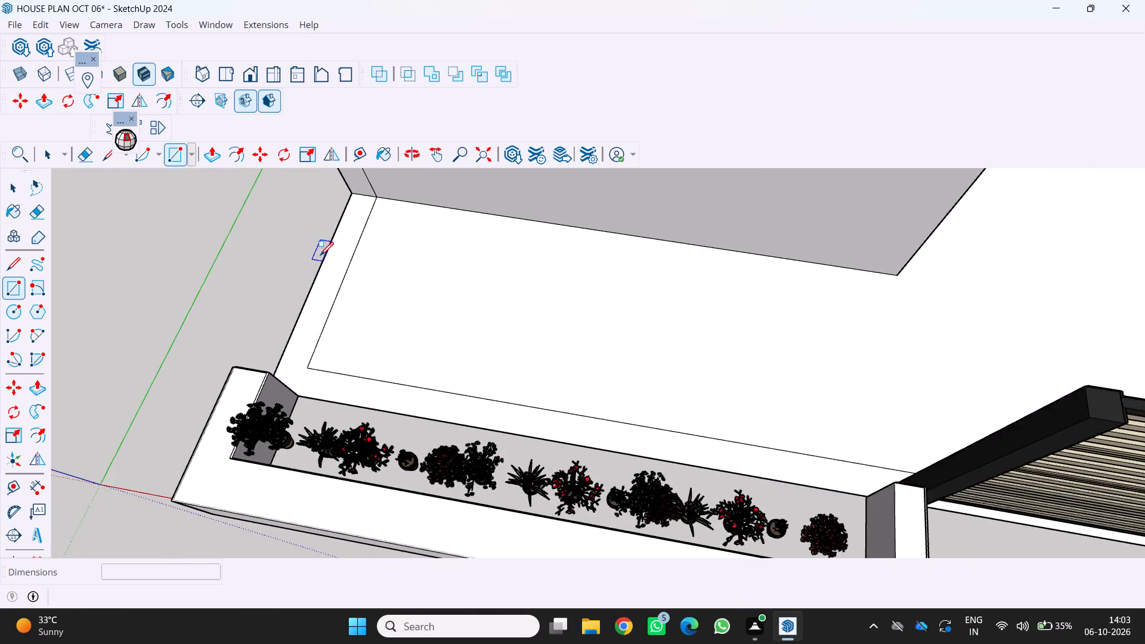
pyautogui.scroll(2, 324, 250)
pyautogui.click(356, 185)
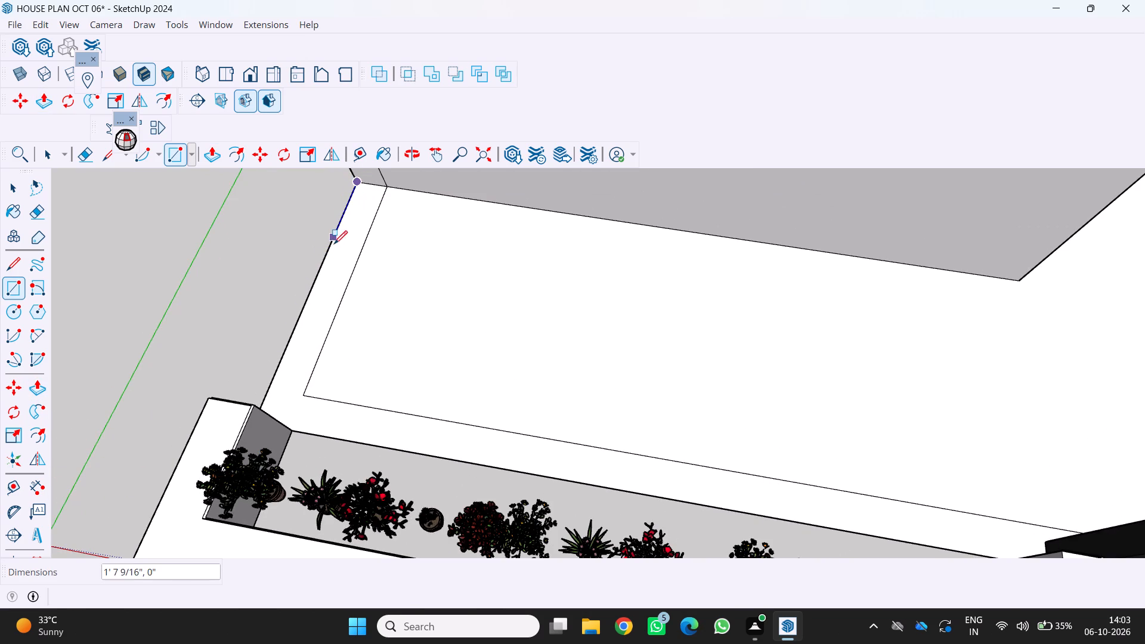
pyautogui.click(302, 395)
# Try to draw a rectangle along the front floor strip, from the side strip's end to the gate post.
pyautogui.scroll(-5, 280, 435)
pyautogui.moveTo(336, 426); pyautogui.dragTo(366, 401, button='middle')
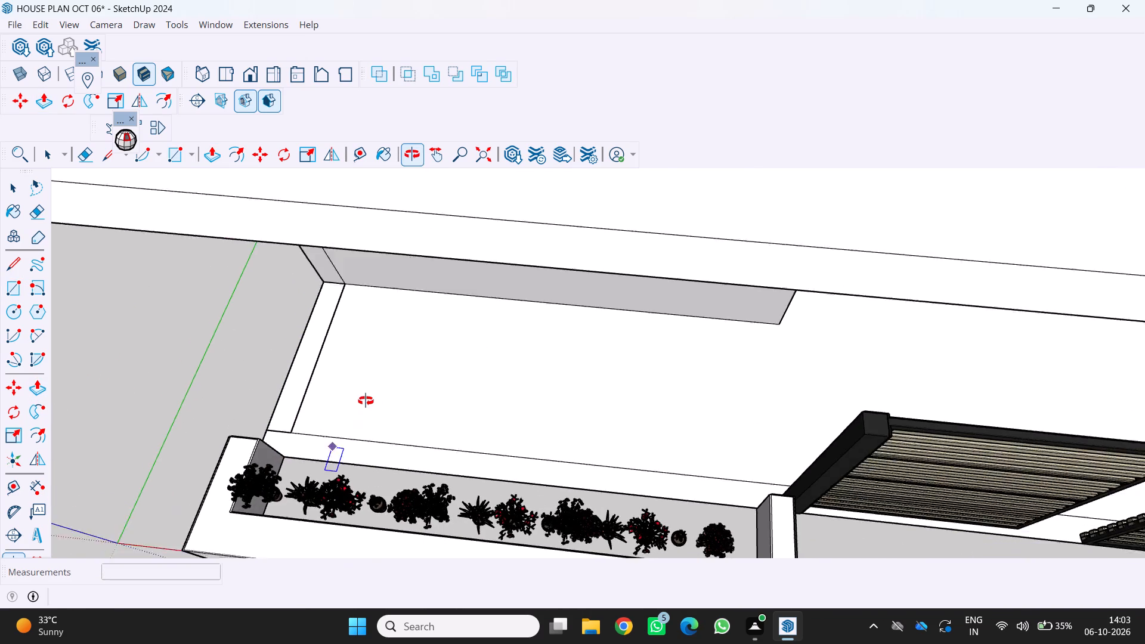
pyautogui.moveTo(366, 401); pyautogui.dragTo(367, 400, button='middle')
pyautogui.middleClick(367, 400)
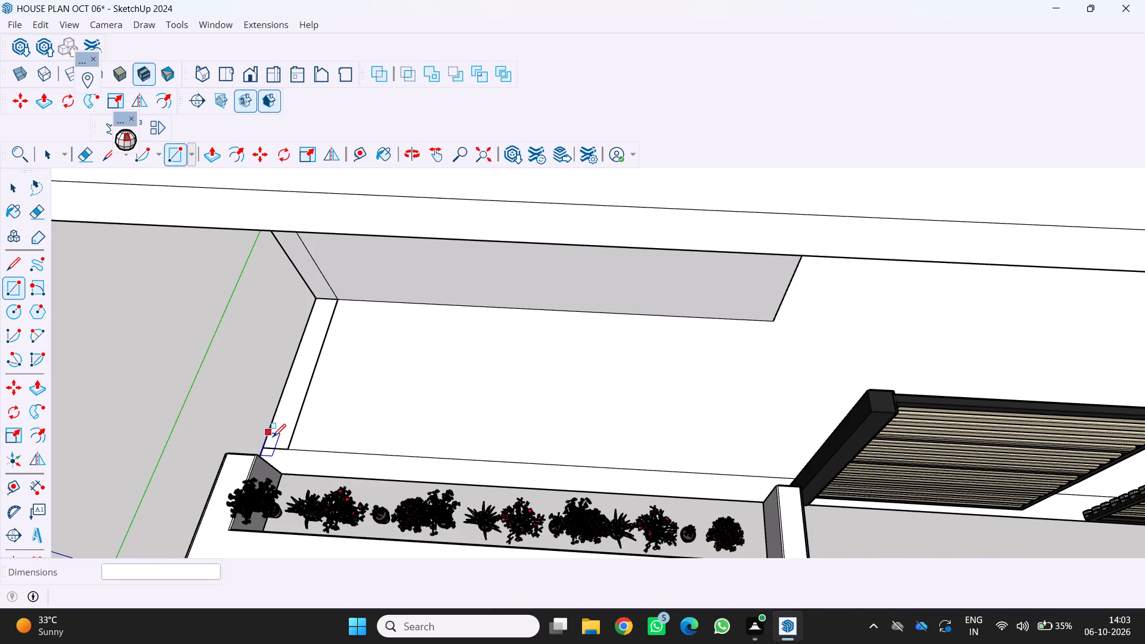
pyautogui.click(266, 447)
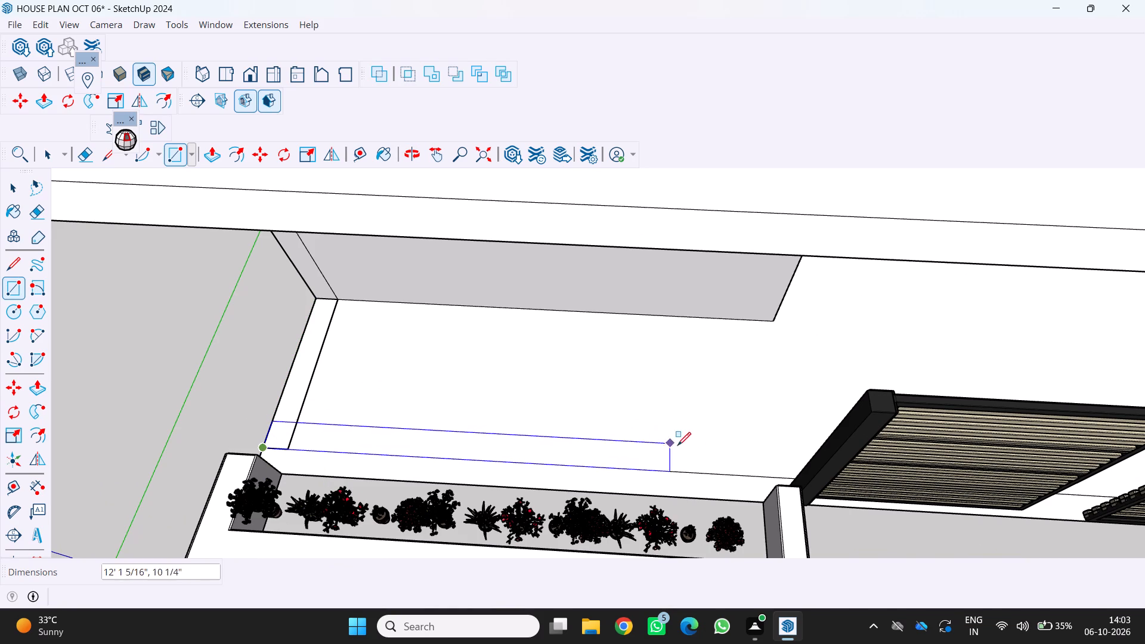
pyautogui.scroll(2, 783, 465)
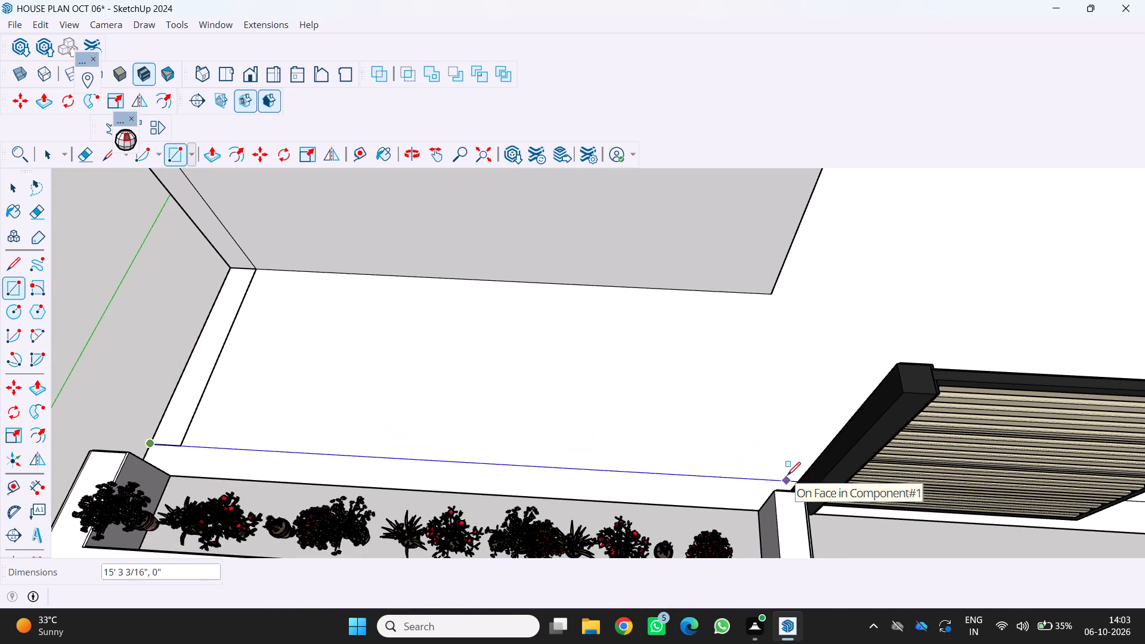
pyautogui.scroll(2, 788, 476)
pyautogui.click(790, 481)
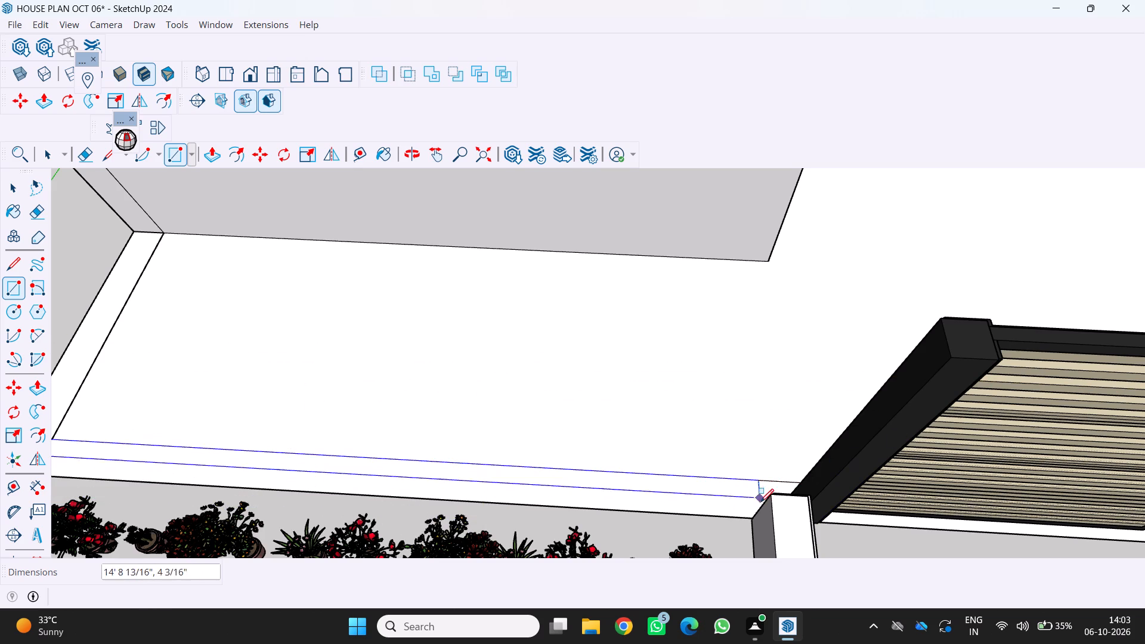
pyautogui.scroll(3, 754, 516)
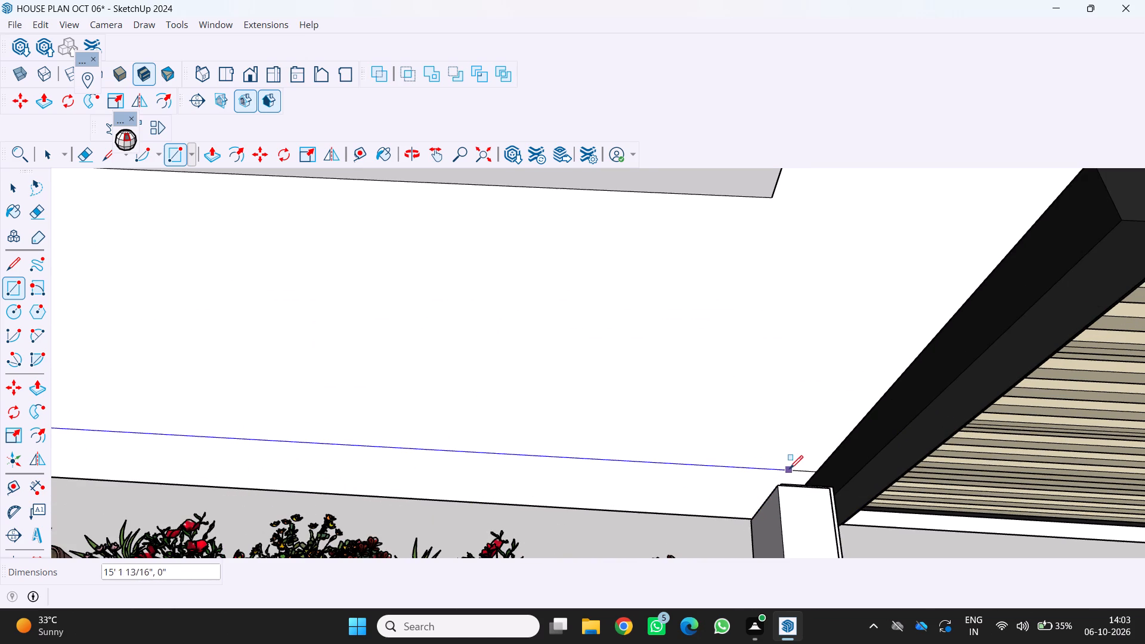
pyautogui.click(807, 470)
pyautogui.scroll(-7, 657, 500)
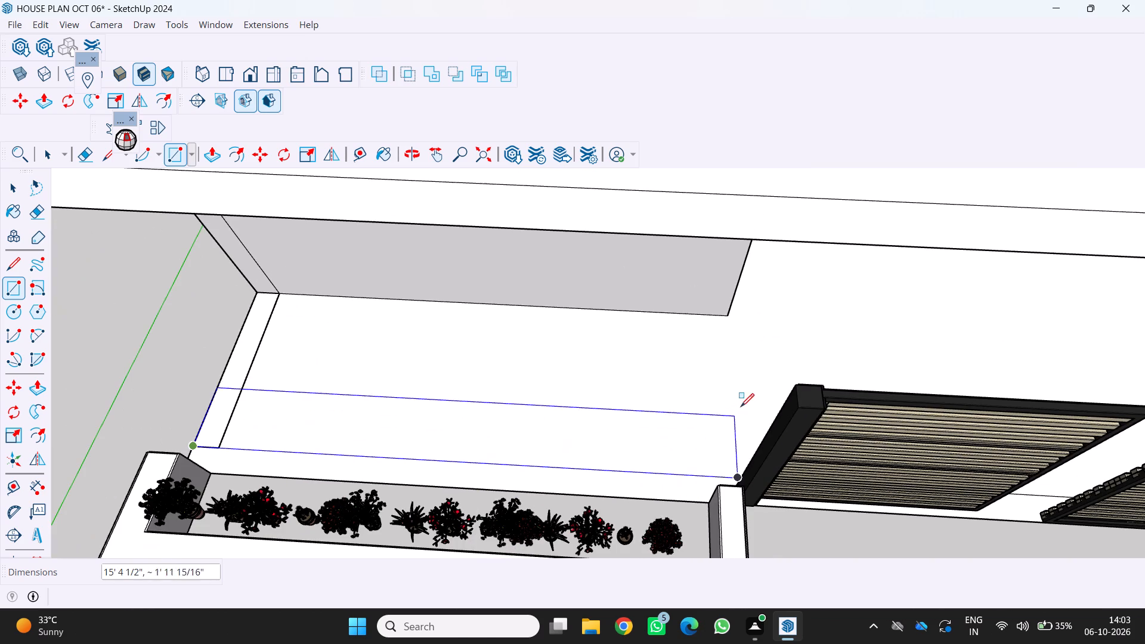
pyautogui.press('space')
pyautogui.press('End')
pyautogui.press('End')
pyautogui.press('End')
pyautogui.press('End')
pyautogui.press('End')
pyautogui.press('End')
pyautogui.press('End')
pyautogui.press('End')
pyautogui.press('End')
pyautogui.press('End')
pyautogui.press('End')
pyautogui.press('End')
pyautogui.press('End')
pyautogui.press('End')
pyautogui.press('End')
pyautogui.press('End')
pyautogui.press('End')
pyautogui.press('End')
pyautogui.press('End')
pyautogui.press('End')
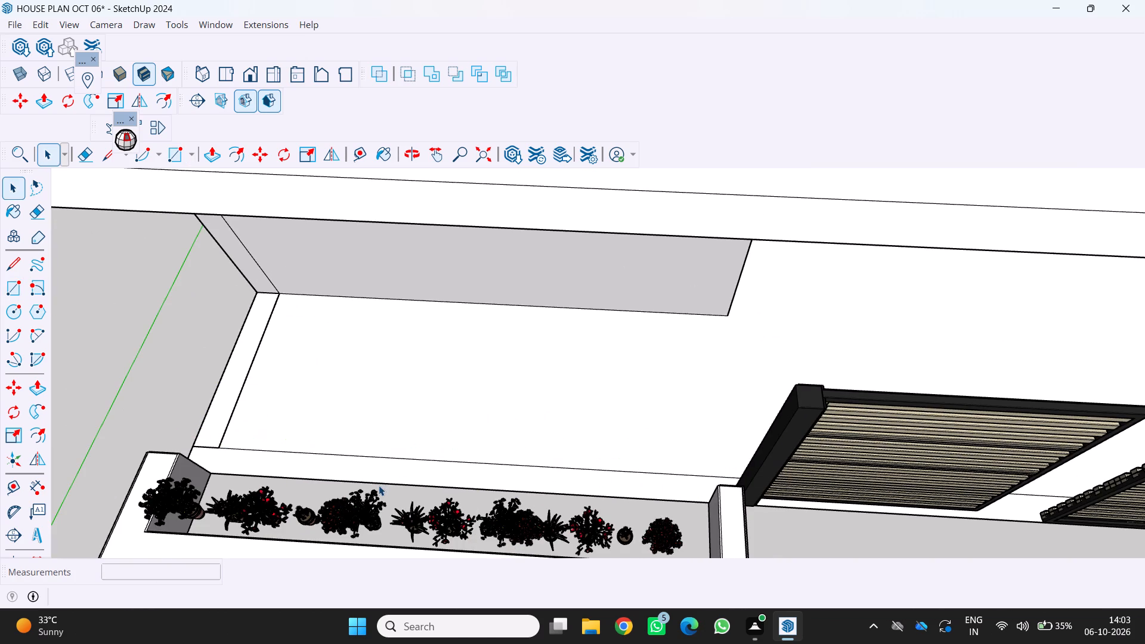
# Push/Pull the side border strip up 6' to form a boundary wall at the planter end of the house.
pyautogui.press('p')
pyautogui.click(357, 463)
pyautogui.scroll(4, 358, 461)
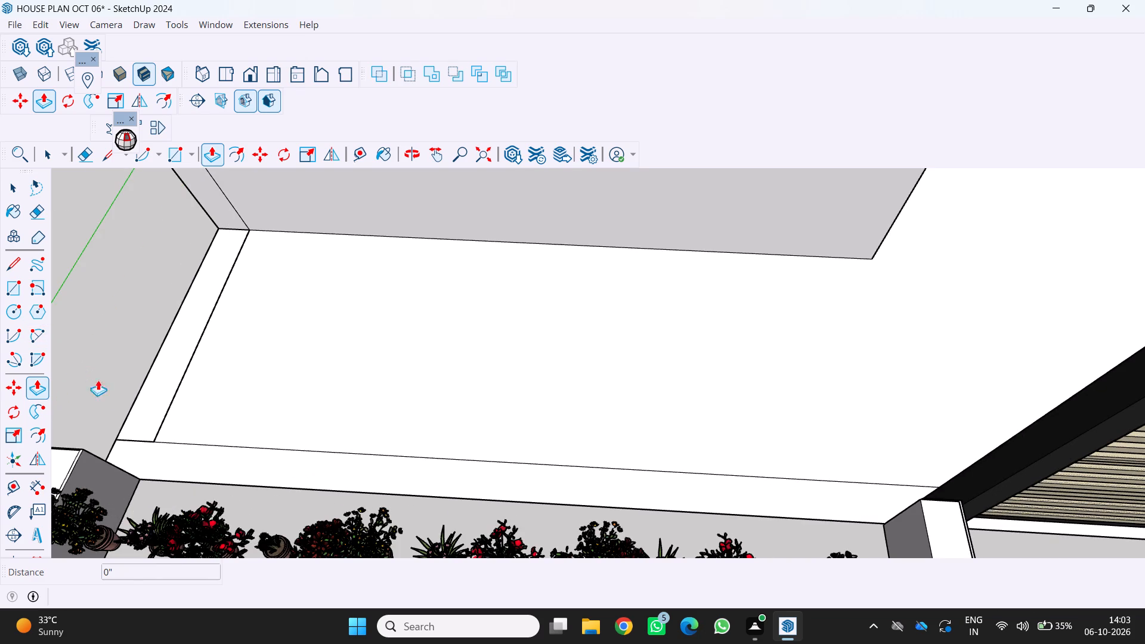
pyautogui.click(154, 410)
pyautogui.scroll(-4, 143, 375)
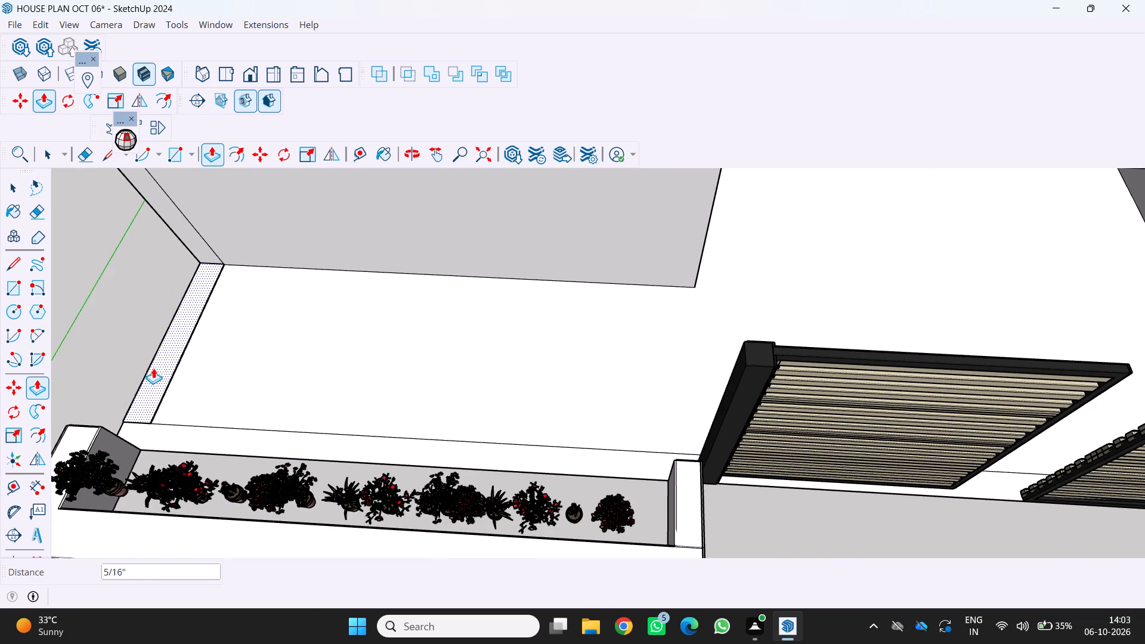
pyautogui.moveTo(150, 382); pyautogui.dragTo(135, 332)
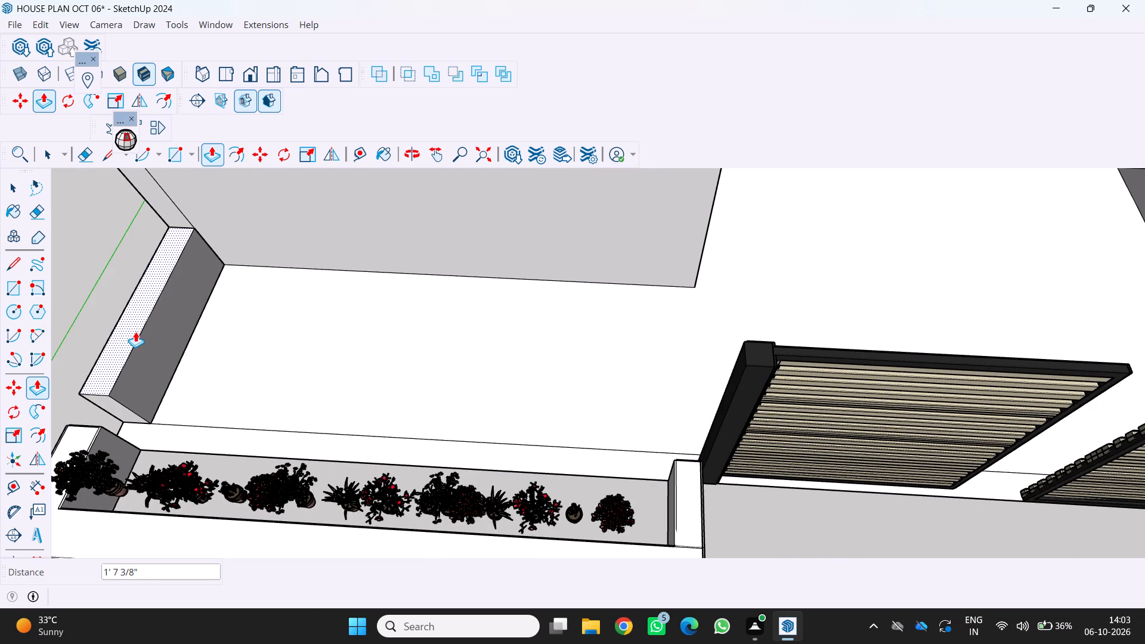
pyautogui.write("6'")
pyautogui.press('Return')
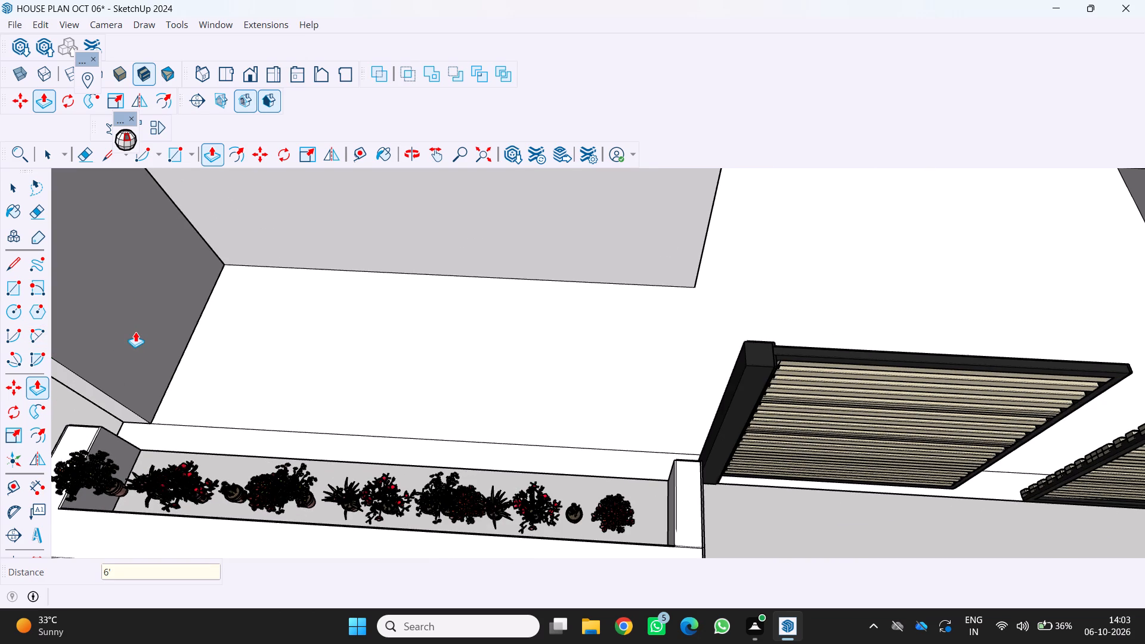
# Examine the raised side wall together with the planter box, gates and floor slab from several angles.
pyautogui.scroll(-10, 266, 270)
pyautogui.moveTo(254, 349); pyautogui.dragTo(341, 277, button='middle')
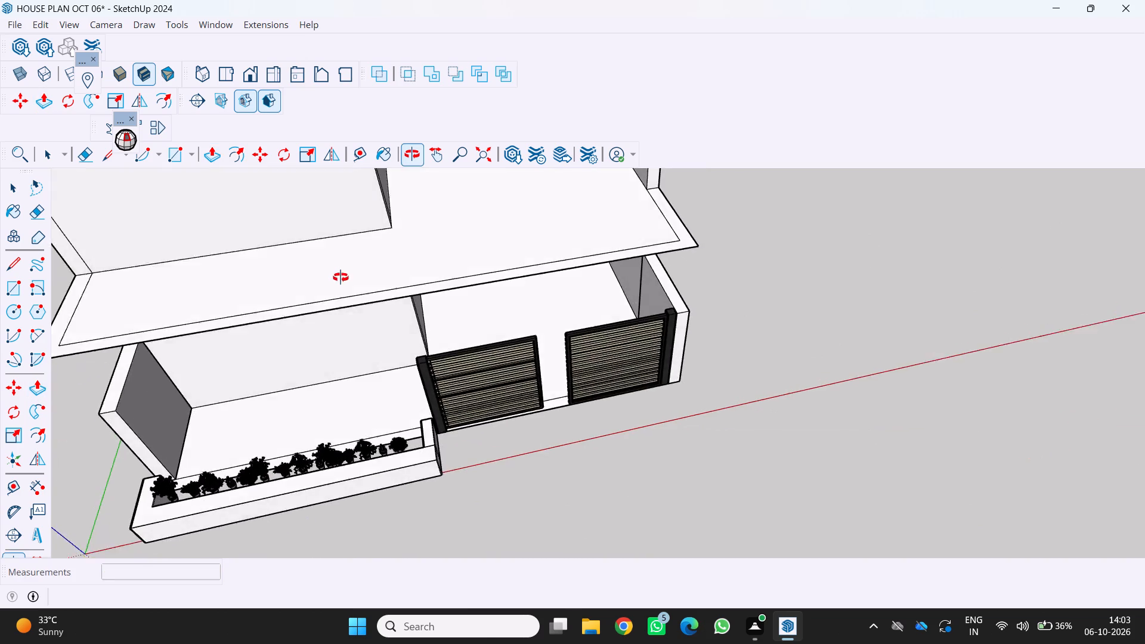
pyautogui.moveTo(341, 277); pyautogui.dragTo(338, 271, button='middle')
pyautogui.scroll(-2, 252, 385)
pyautogui.moveTo(245, 384); pyautogui.dragTo(240, 276, button='middle')
pyautogui.scroll(4, 182, 382)
pyautogui.moveTo(184, 400); pyautogui.dragTo(226, 352, button='middle')
pyautogui.scroll(-7, 226, 352)
pyautogui.scroll(1, 212, 356)
pyautogui.moveTo(212, 356); pyautogui.dragTo(208, 417, button='middle')
pyautogui.scroll(4, 225, 459)
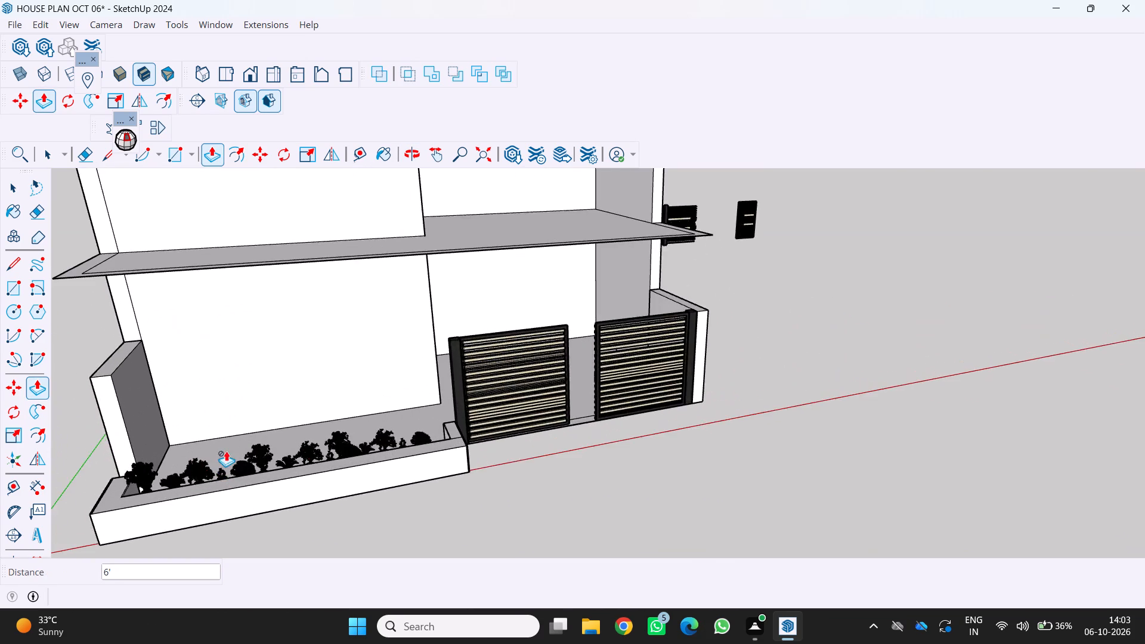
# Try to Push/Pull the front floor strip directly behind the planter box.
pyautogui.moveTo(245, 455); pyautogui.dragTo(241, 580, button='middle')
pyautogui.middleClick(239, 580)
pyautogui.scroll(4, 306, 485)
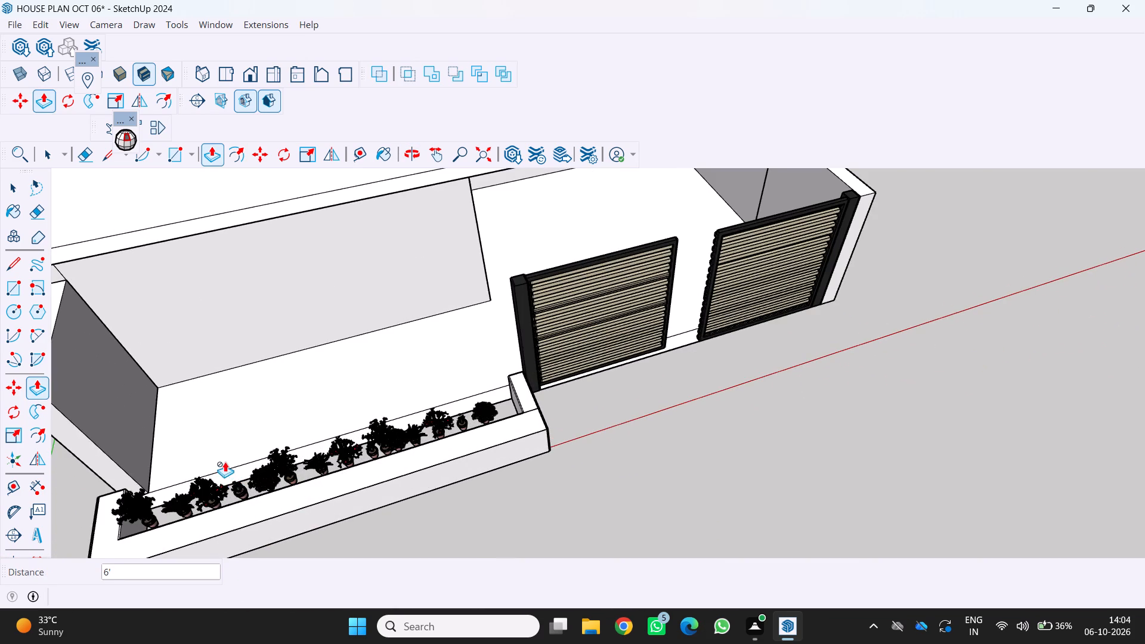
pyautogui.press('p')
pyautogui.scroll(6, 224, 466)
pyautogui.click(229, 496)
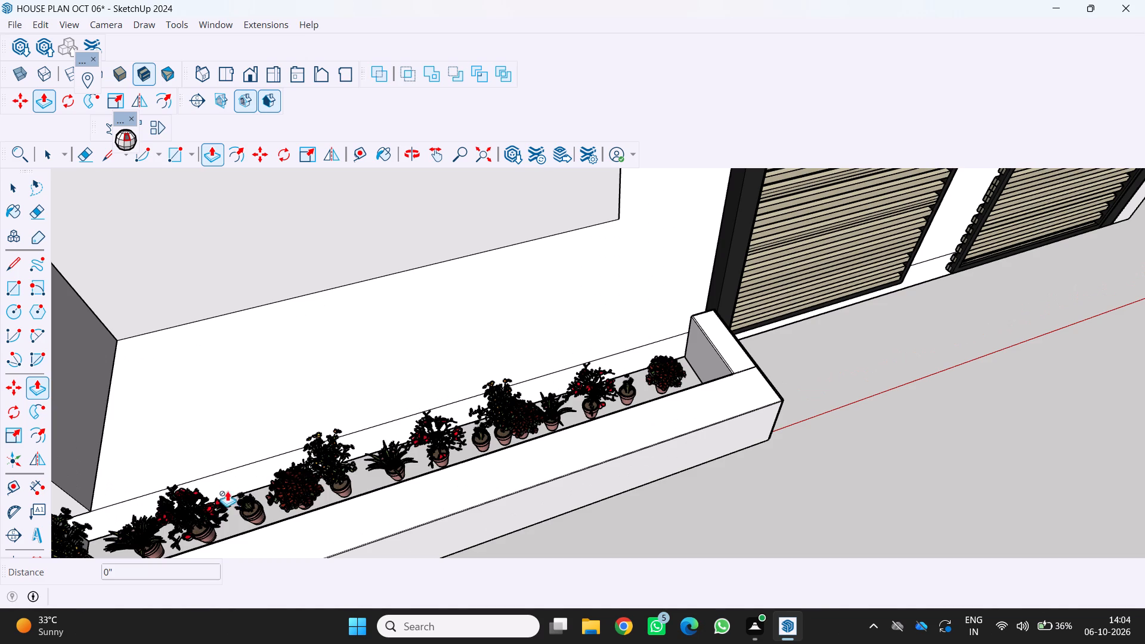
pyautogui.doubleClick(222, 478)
# Draw a rectangle about 14' 7" by 1' 3" behind the planter, from the side wall's base corner to the planter's gate-side end.
pyautogui.press('r')
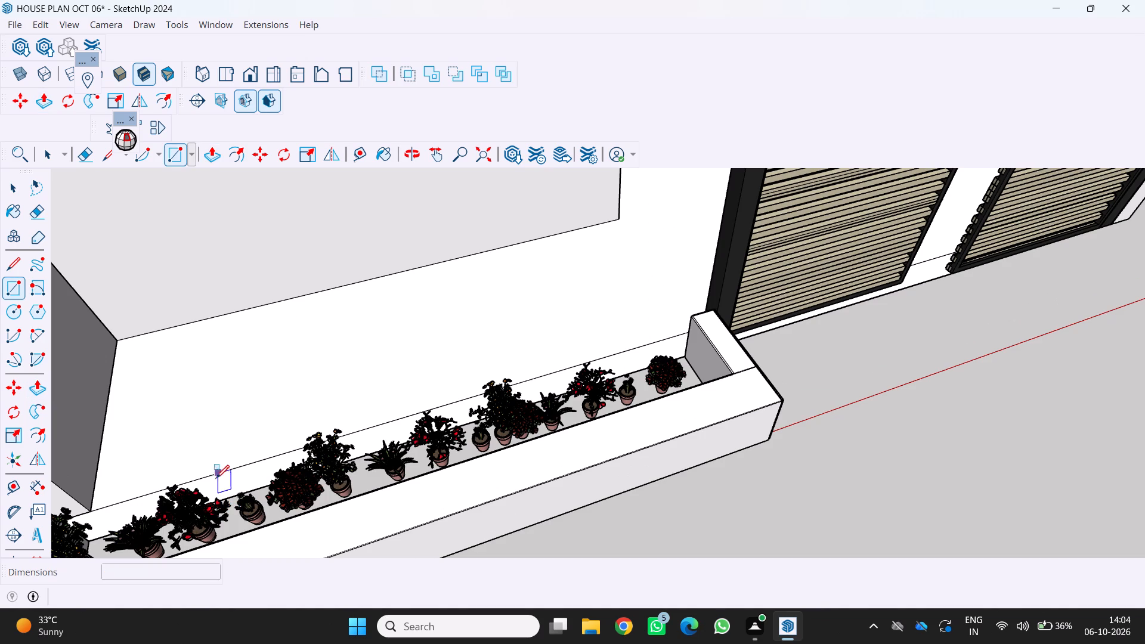
pyautogui.scroll(-5, 476, 394)
pyautogui.moveTo(0, 554); pyautogui.dragTo(0, 555, button='middle')
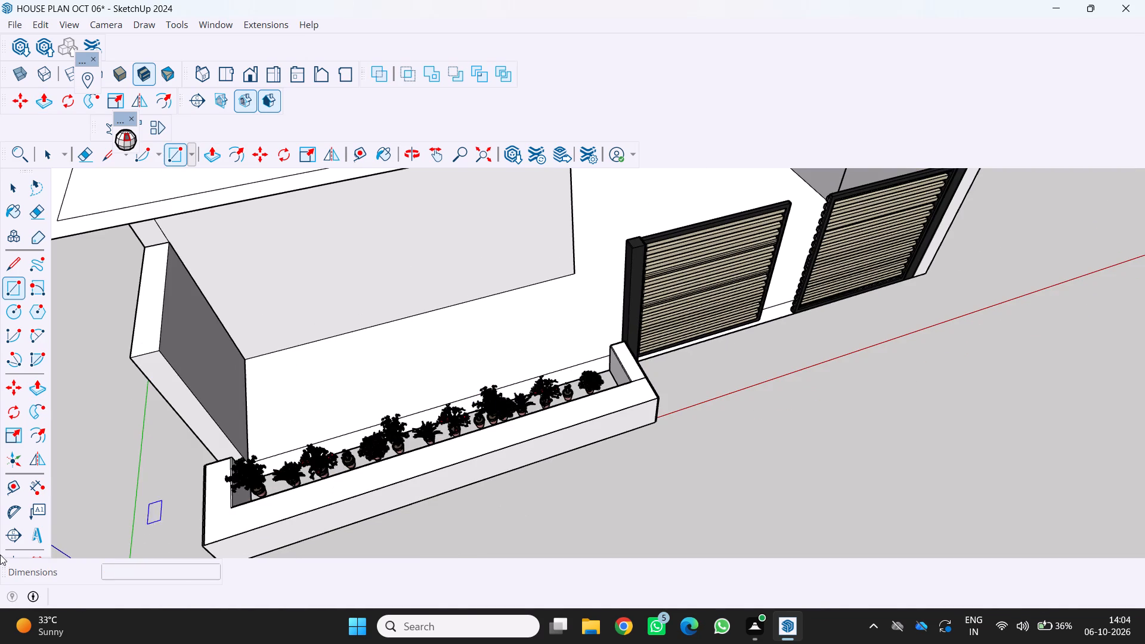
pyautogui.moveTo(0, 555); pyautogui.dragTo(2, 496, button='middle')
pyautogui.moveTo(145, 481); pyautogui.dragTo(0, 488, button='middle')
pyautogui.scroll(1, 12, 491)
pyautogui.scroll(2, 259, 413)
pyautogui.moveTo(289, 330); pyautogui.dragTo(271, 374, button='middle')
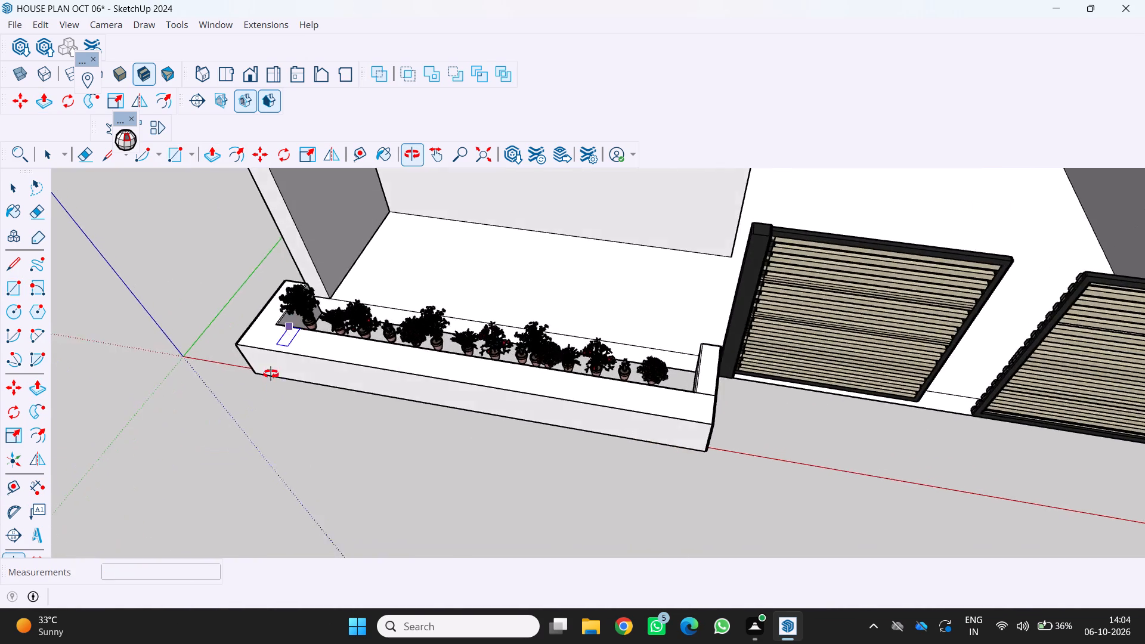
pyautogui.moveTo(271, 374); pyautogui.dragTo(250, 428, button='middle')
pyautogui.scroll(5, 274, 285)
pyautogui.scroll(1, 328, 210)
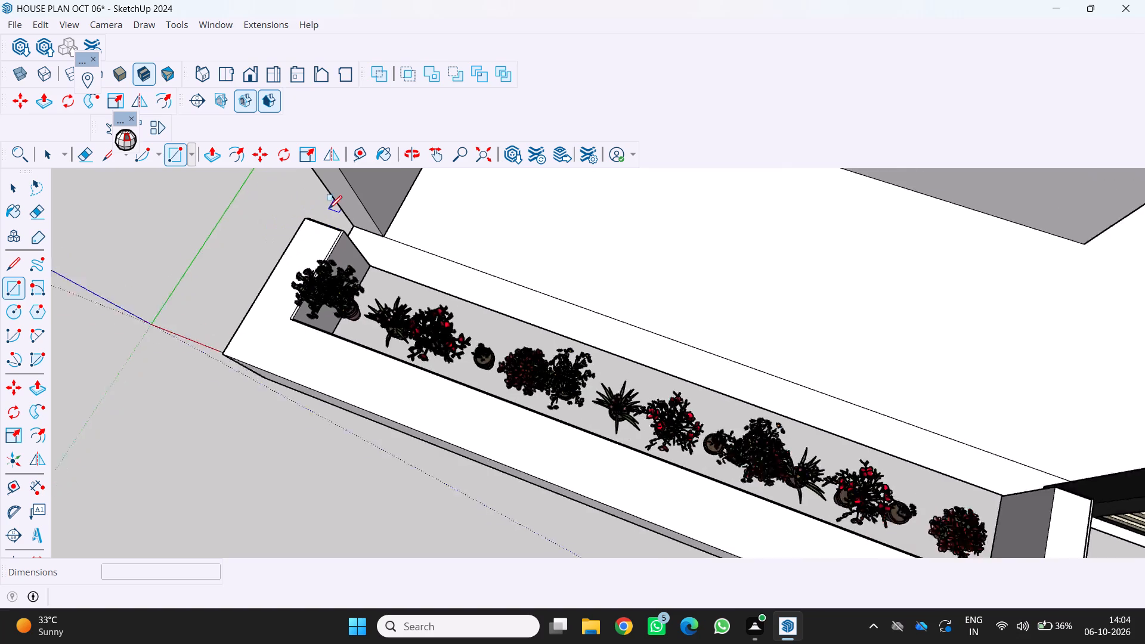
pyautogui.scroll(5, 329, 209)
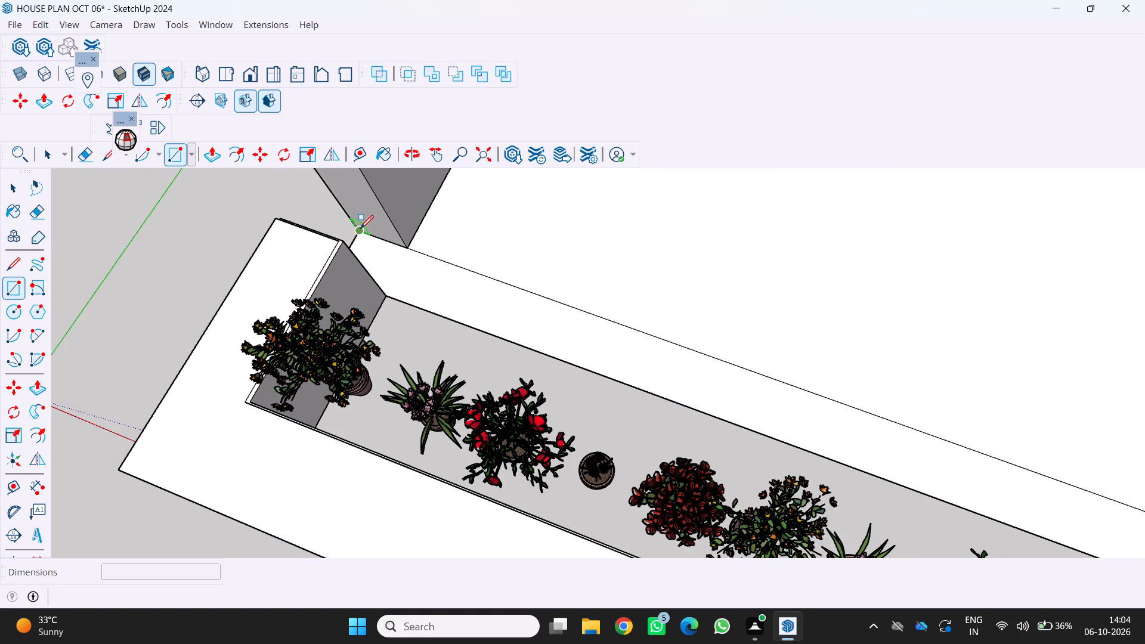
pyautogui.click(352, 234)
pyautogui.scroll(-5, 414, 280)
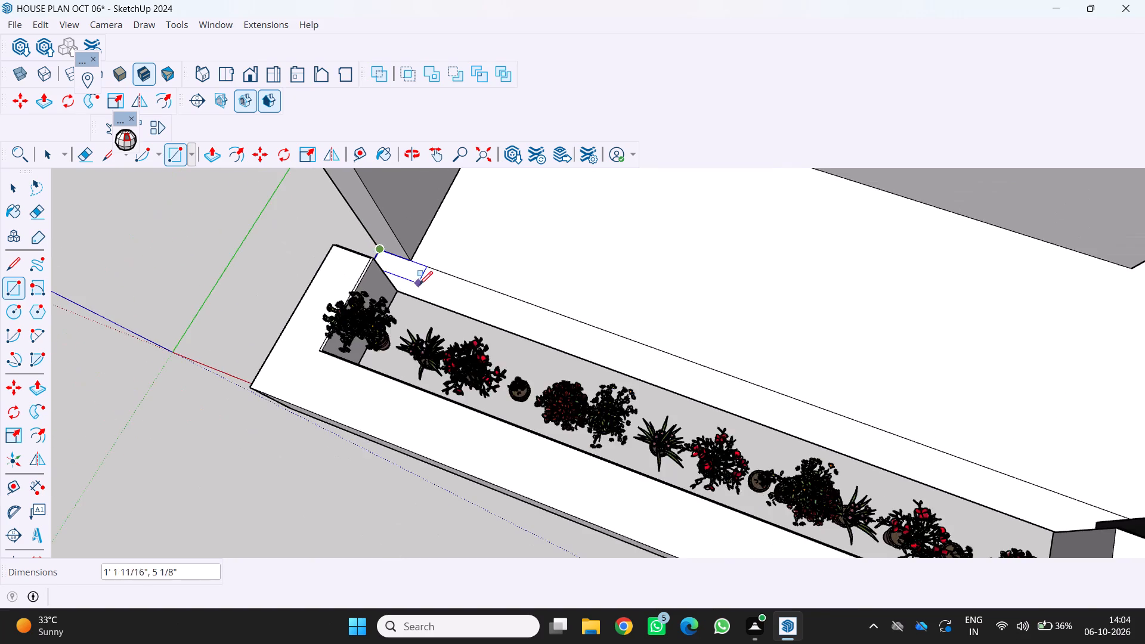
pyautogui.scroll(-3, 450, 301)
pyautogui.scroll(-4, 586, 379)
pyautogui.scroll(3, 773, 425)
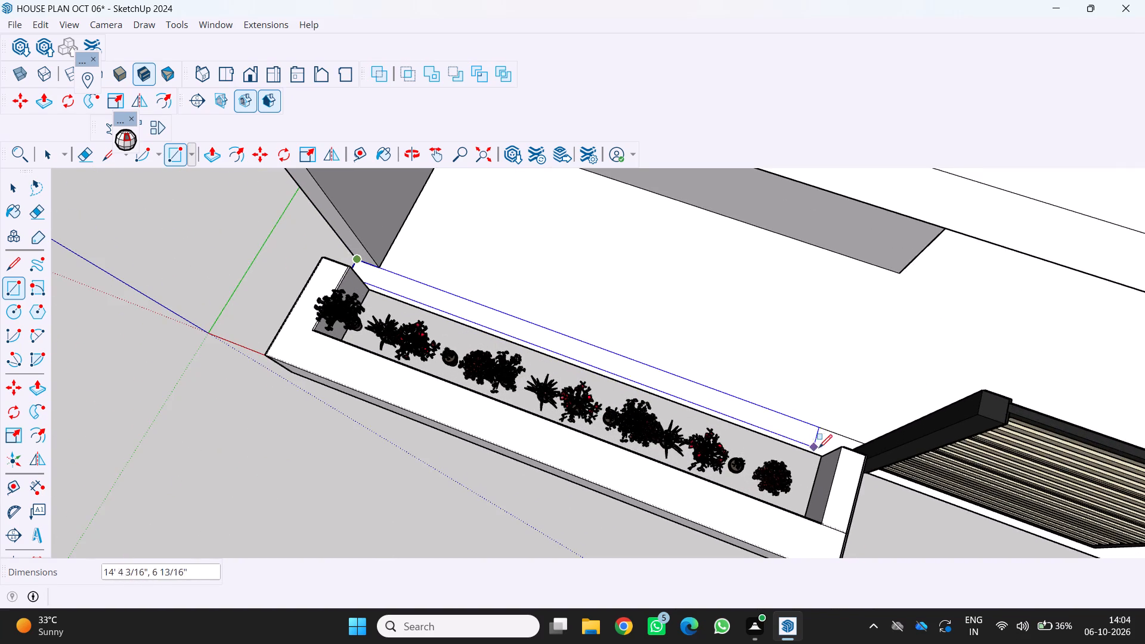
pyautogui.scroll(4, 838, 448)
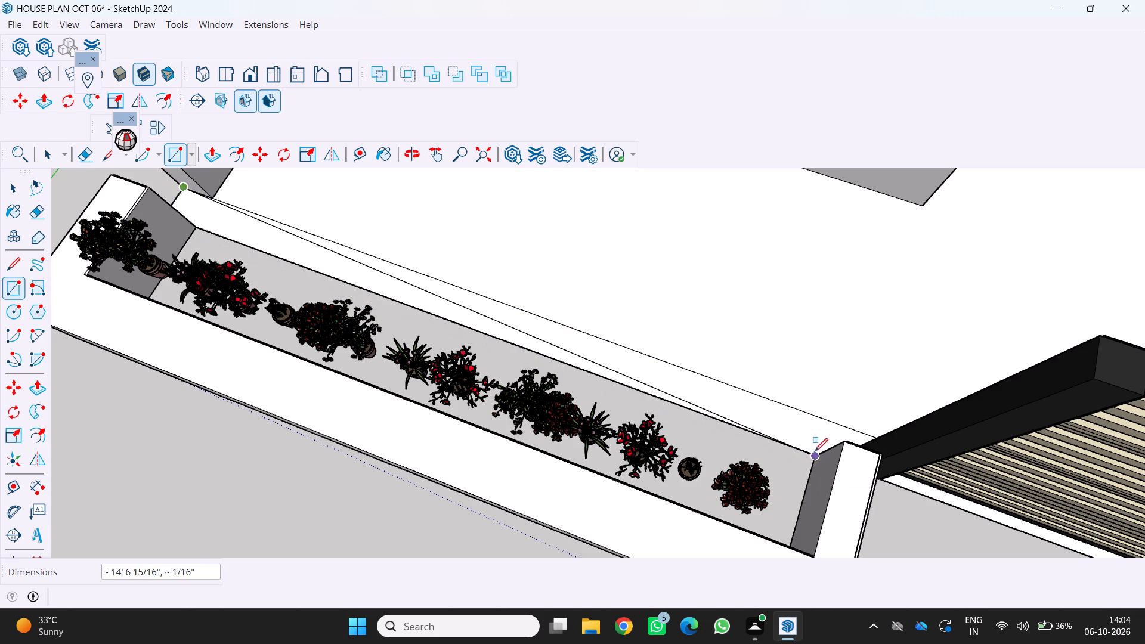
pyautogui.click(827, 419)
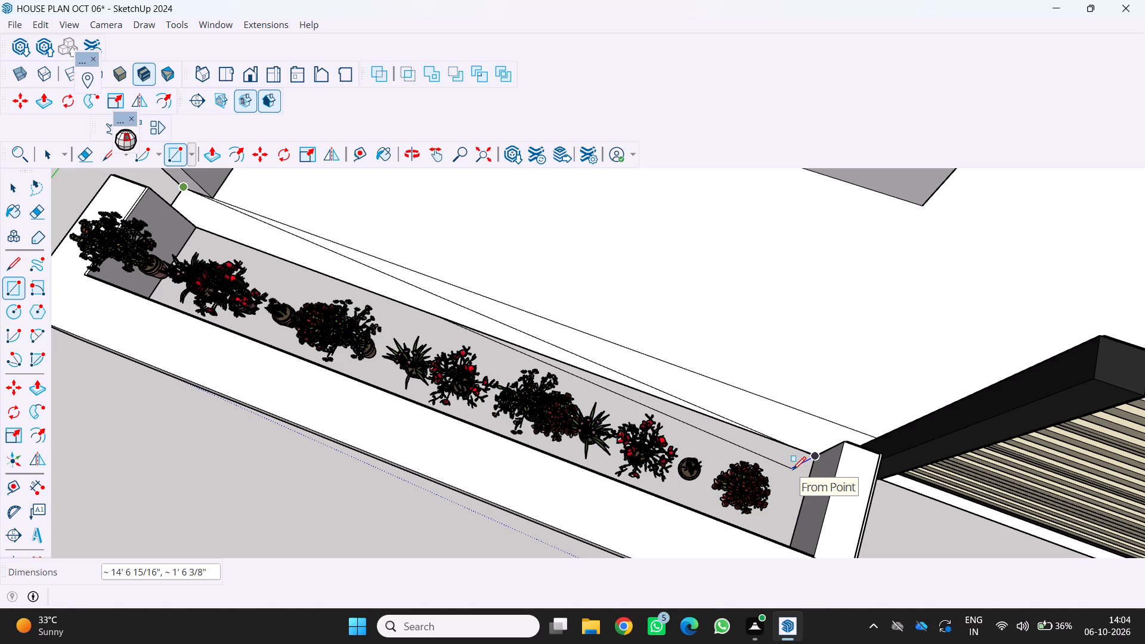
pyautogui.scroll(1, 793, 470)
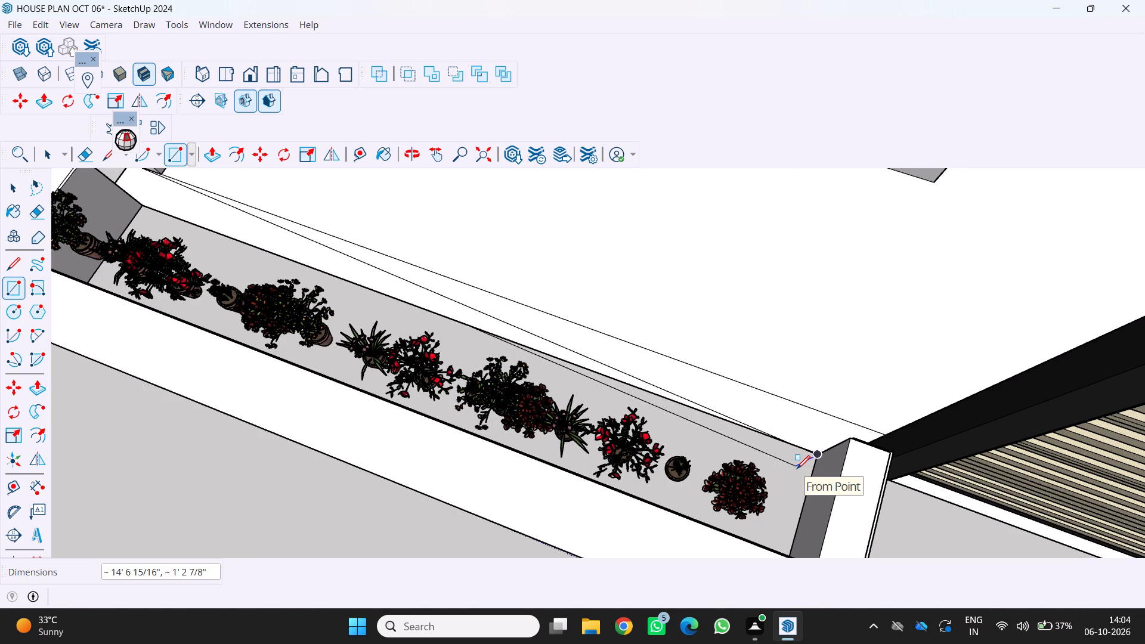
pyautogui.click(797, 469)
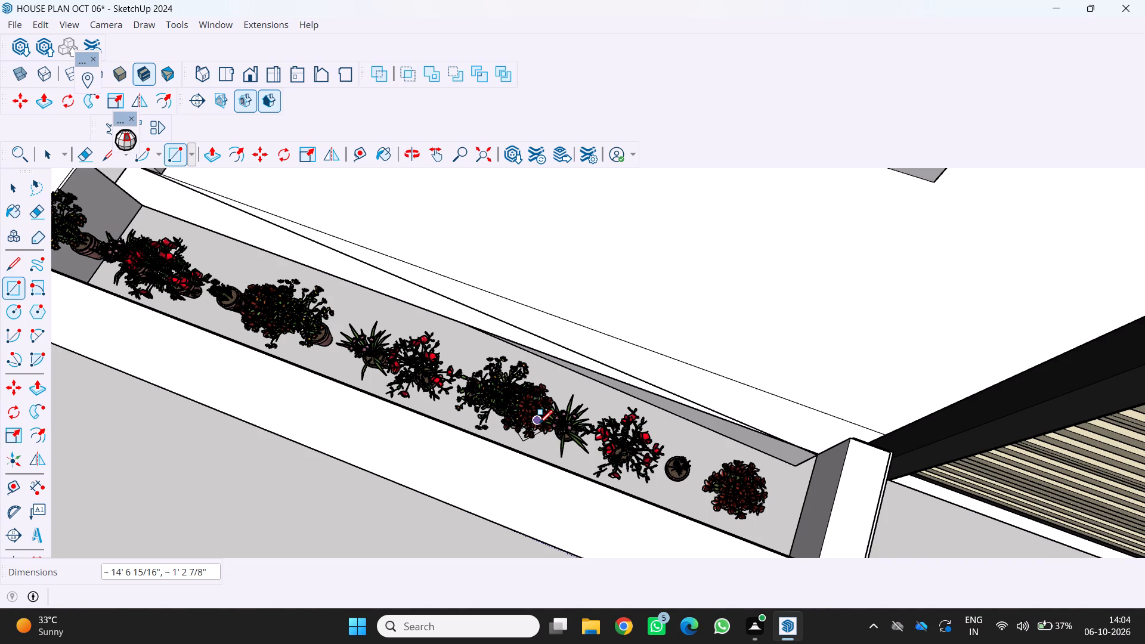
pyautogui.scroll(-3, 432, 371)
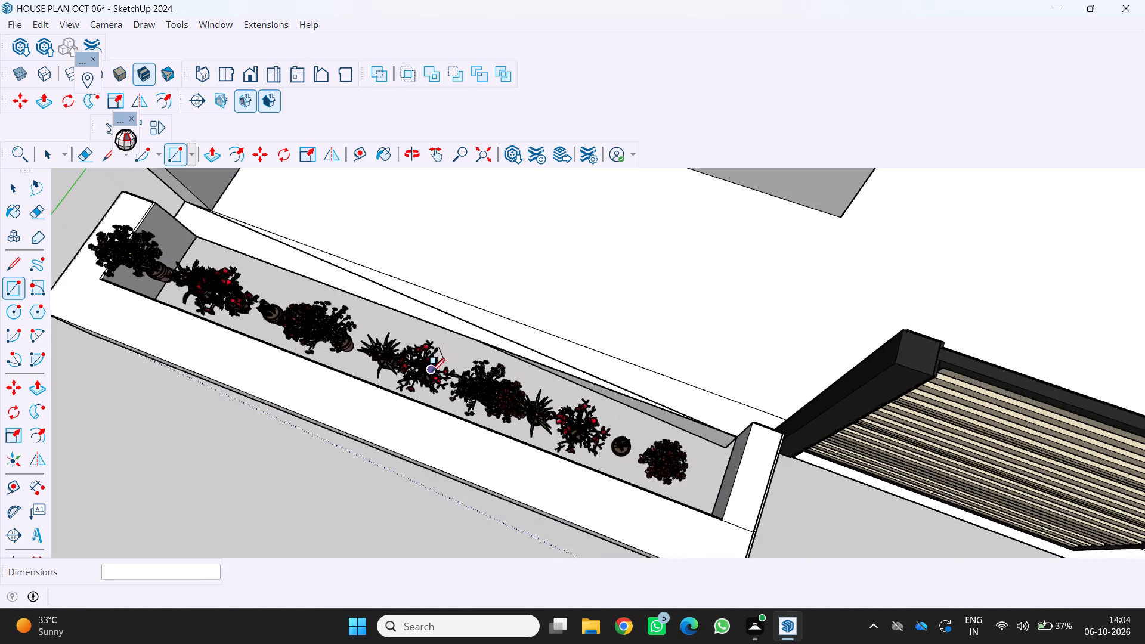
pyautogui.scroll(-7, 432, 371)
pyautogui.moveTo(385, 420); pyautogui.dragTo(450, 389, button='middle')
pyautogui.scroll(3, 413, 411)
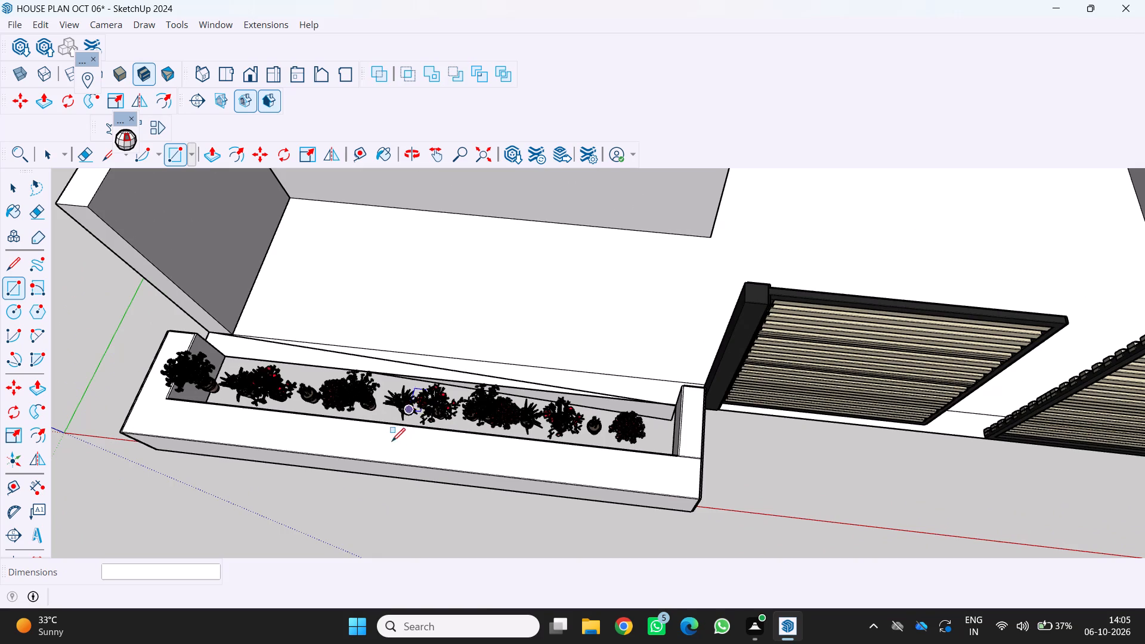
# Erase the stray diagonal edge crossing the floor strip behind the planter box.
pyautogui.scroll(1, 389, 438)
pyautogui.moveTo(390, 438); pyautogui.dragTo(412, 422, button='middle')
pyautogui.scroll(2, 409, 407)
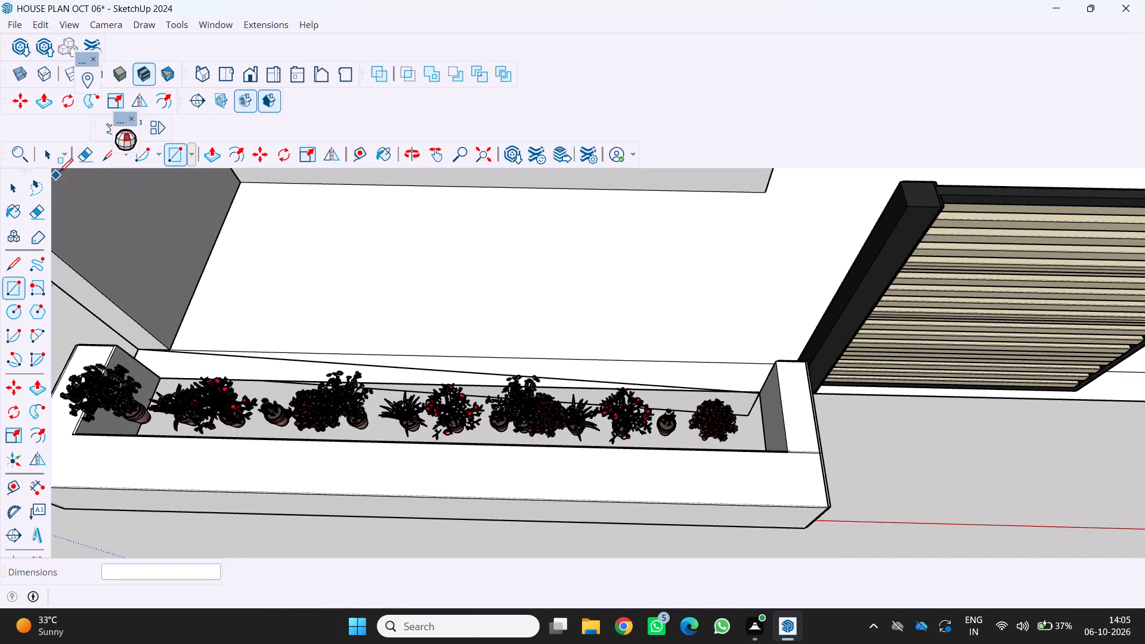
pyautogui.click(89, 159)
pyautogui.scroll(3, 334, 349)
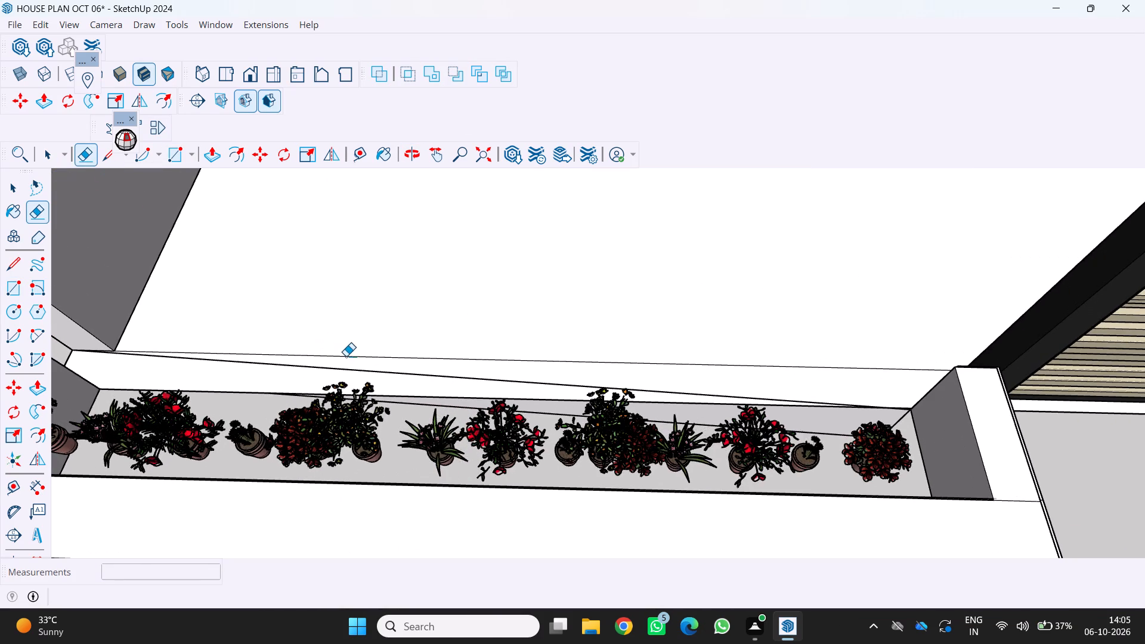
pyautogui.click(350, 370)
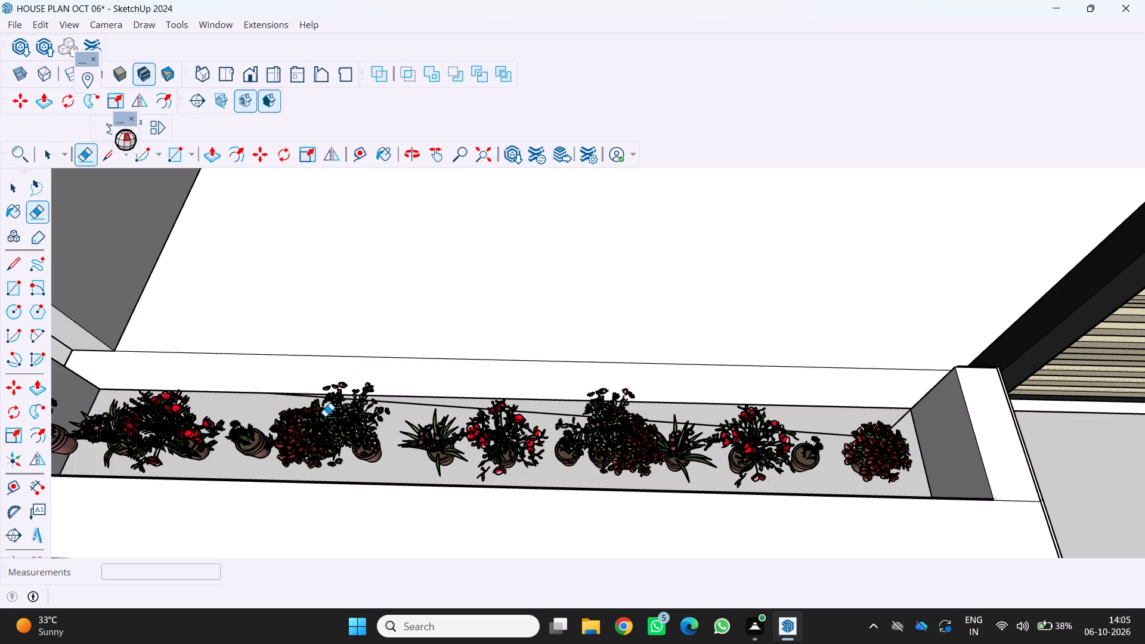
# Draw a line about 15' 3" along the strip's inner edge behind the planter, closing with a 9" segment to the gate-side corner.
pyautogui.scroll(3, 342, 402)
pyautogui.scroll(-3, 376, 383)
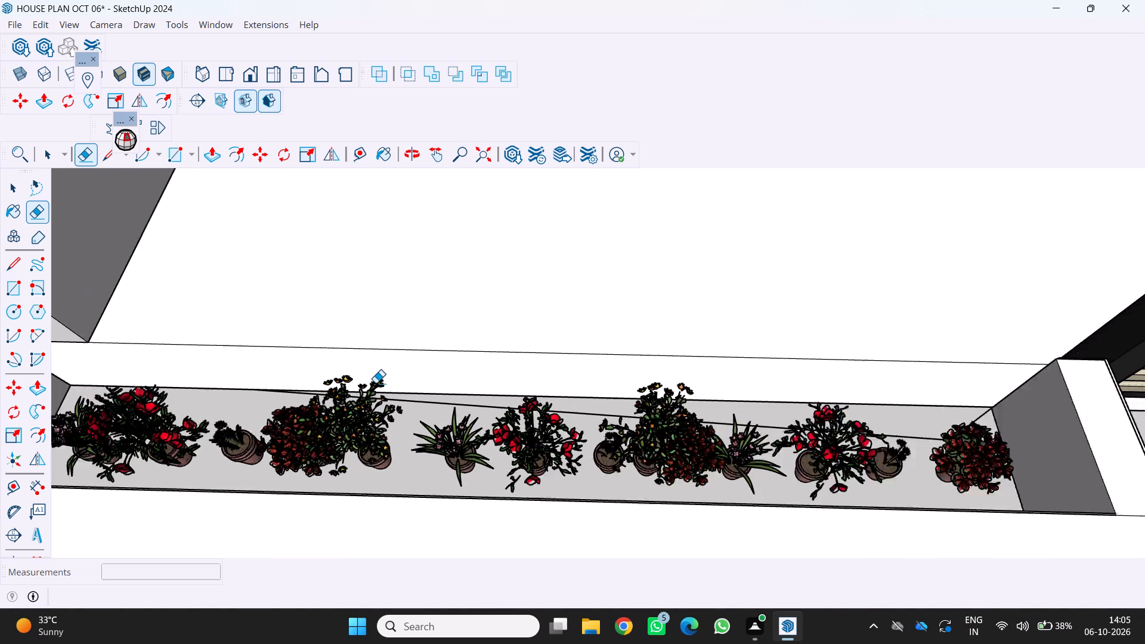
pyautogui.scroll(-2, 376, 383)
pyautogui.press('l')
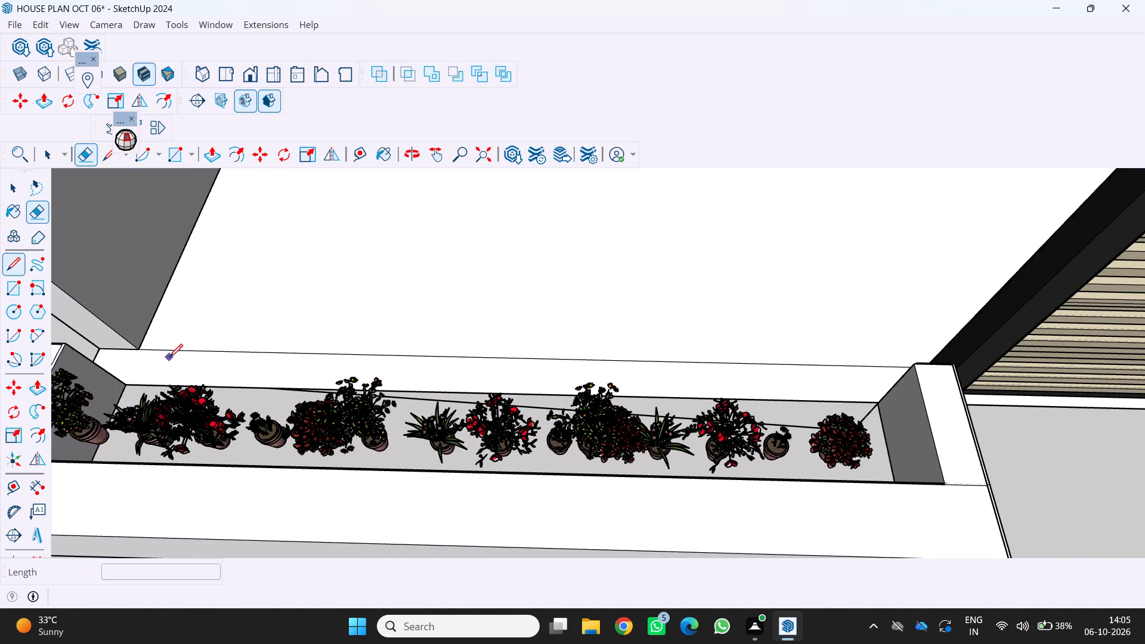
pyautogui.click(101, 346)
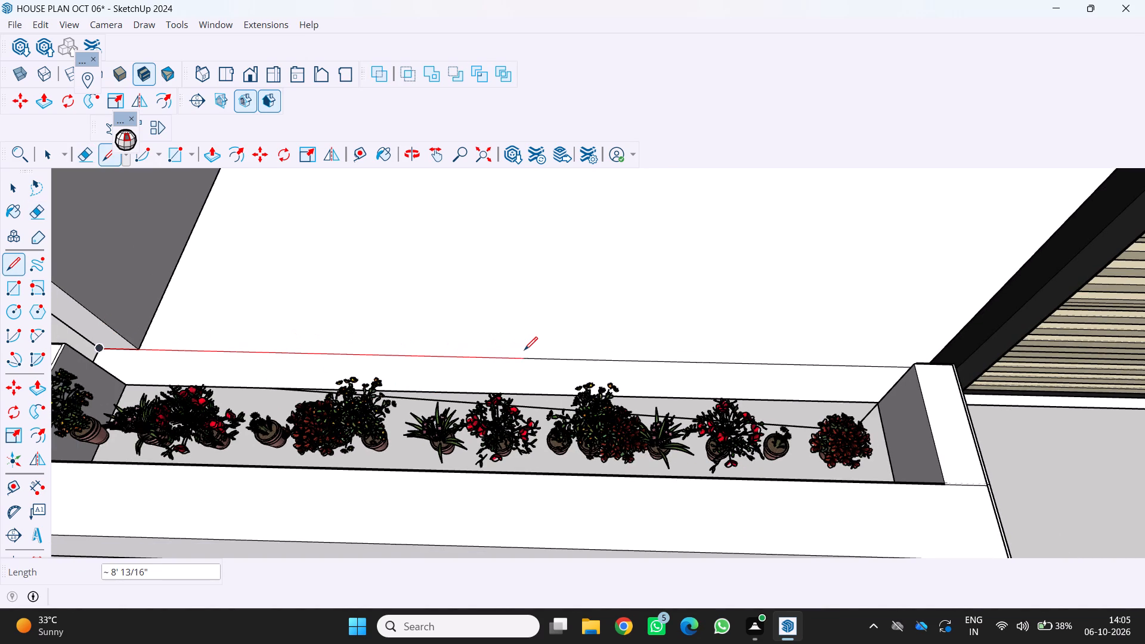
pyautogui.scroll(4, 905, 359)
pyautogui.moveTo(905, 359); pyautogui.dragTo(917, 370, button='middle')
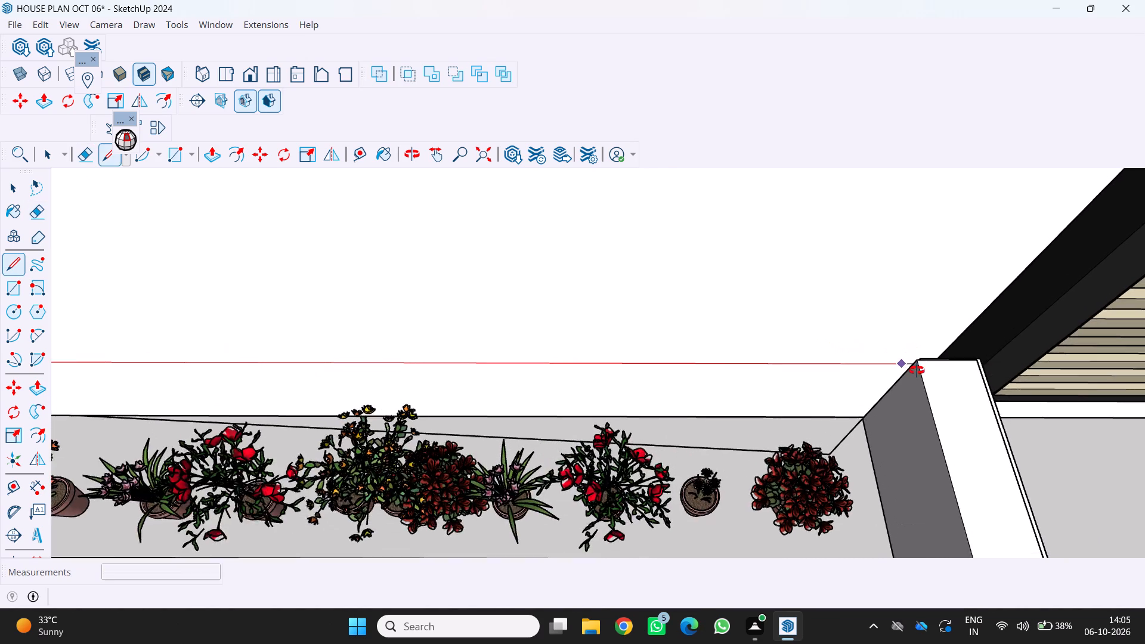
pyautogui.moveTo(917, 370); pyautogui.dragTo(915, 417, button='middle')
pyautogui.scroll(4, 915, 417)
pyautogui.moveTo(869, 312); pyautogui.dragTo(881, 321, button='middle')
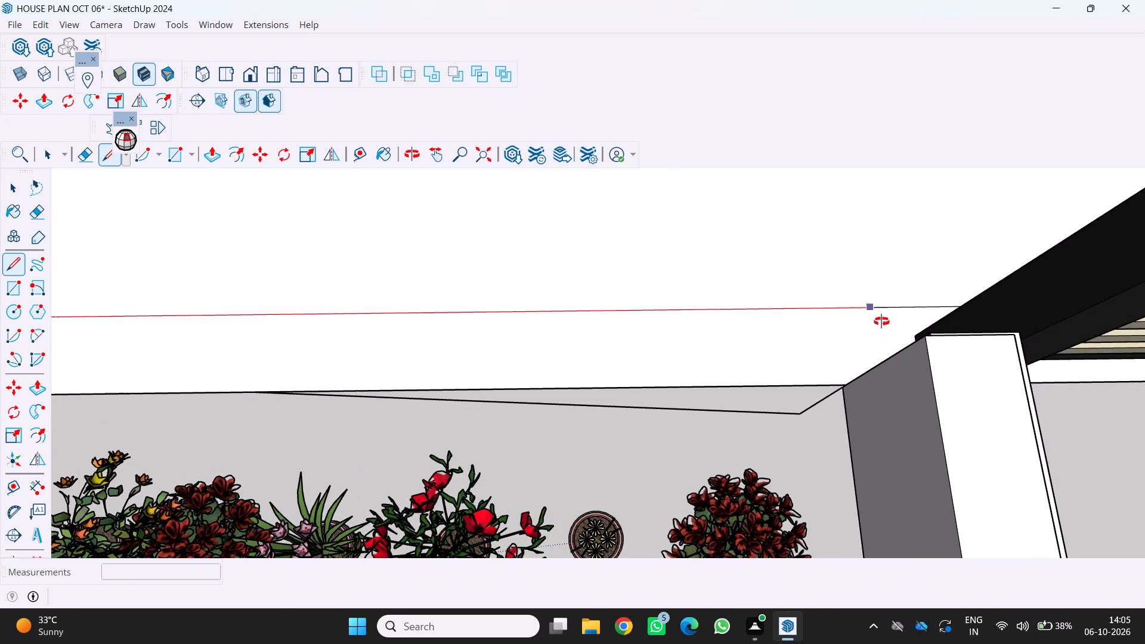
pyautogui.moveTo(881, 321); pyautogui.dragTo(900, 413, button='middle')
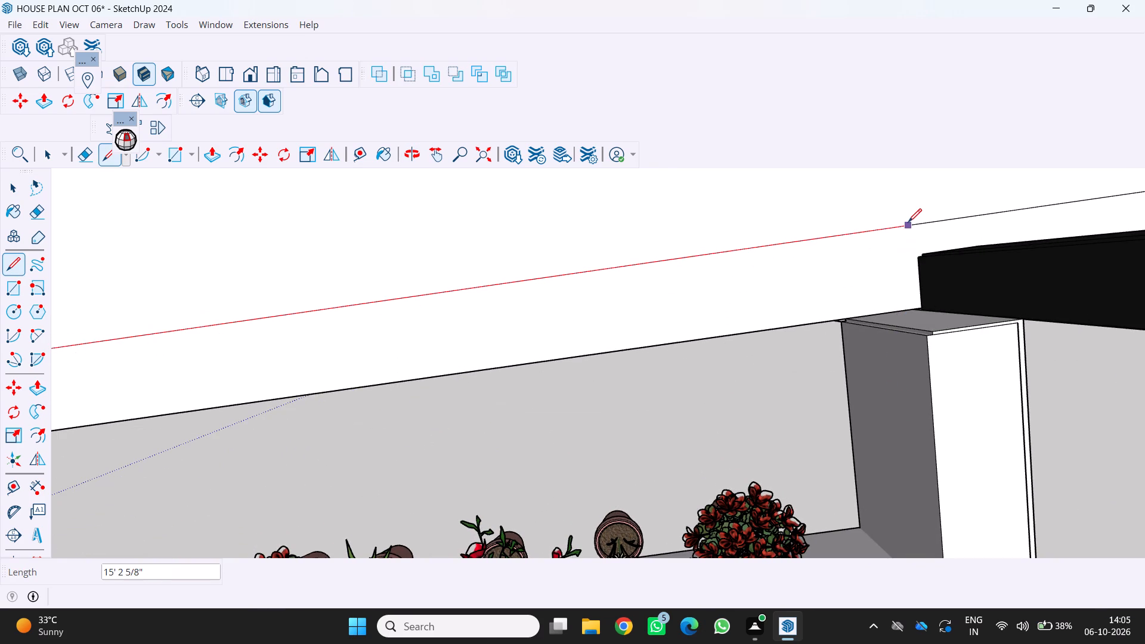
pyautogui.click(909, 226)
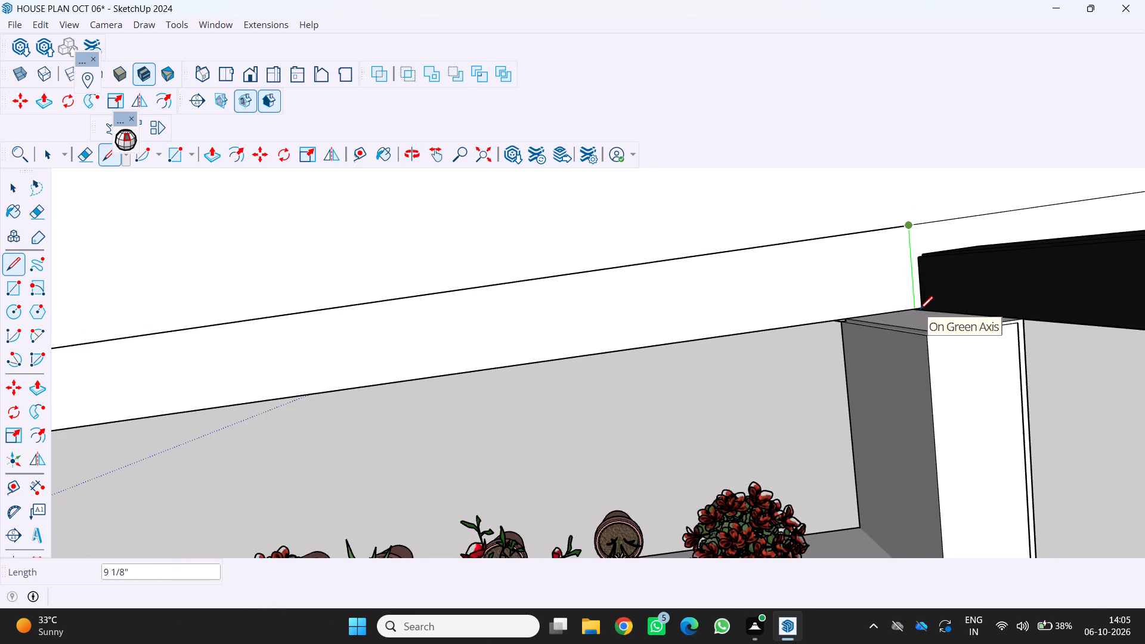
pyautogui.click(911, 308)
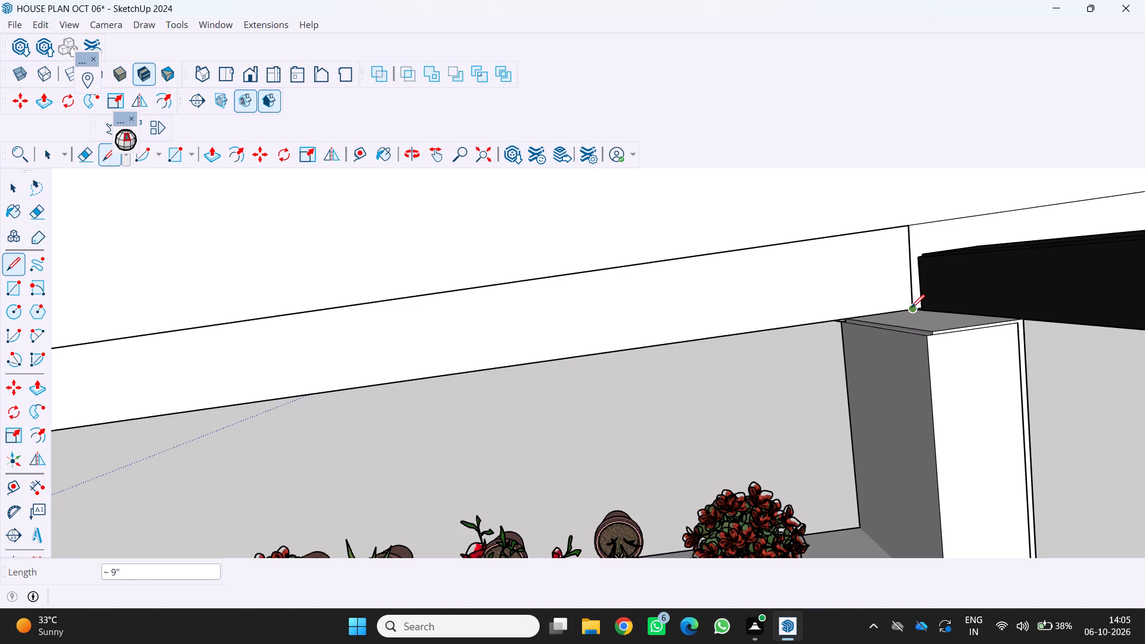
# Examine the strip behind the planter, the gates and the whole front elevation from several angles, ending the line.
pyautogui.scroll(-5, 734, 376)
pyautogui.moveTo(713, 366); pyautogui.dragTo(651, 290, button='middle')
pyautogui.scroll(-5, 649, 290)
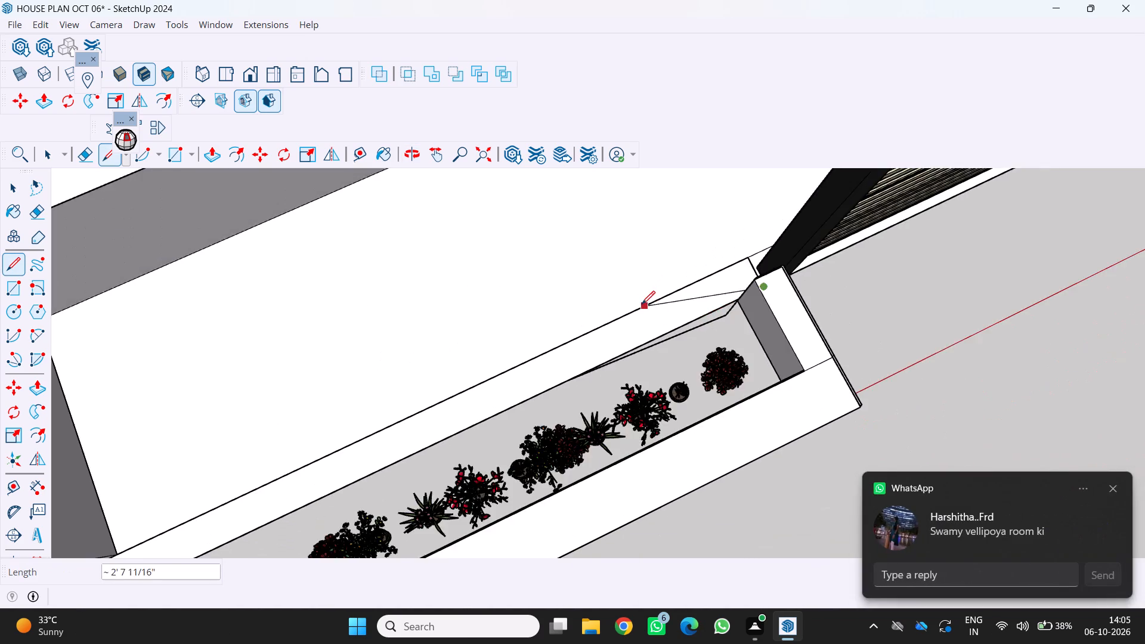
pyautogui.scroll(-3, 642, 304)
pyautogui.moveTo(642, 308); pyautogui.dragTo(575, 309, button='middle')
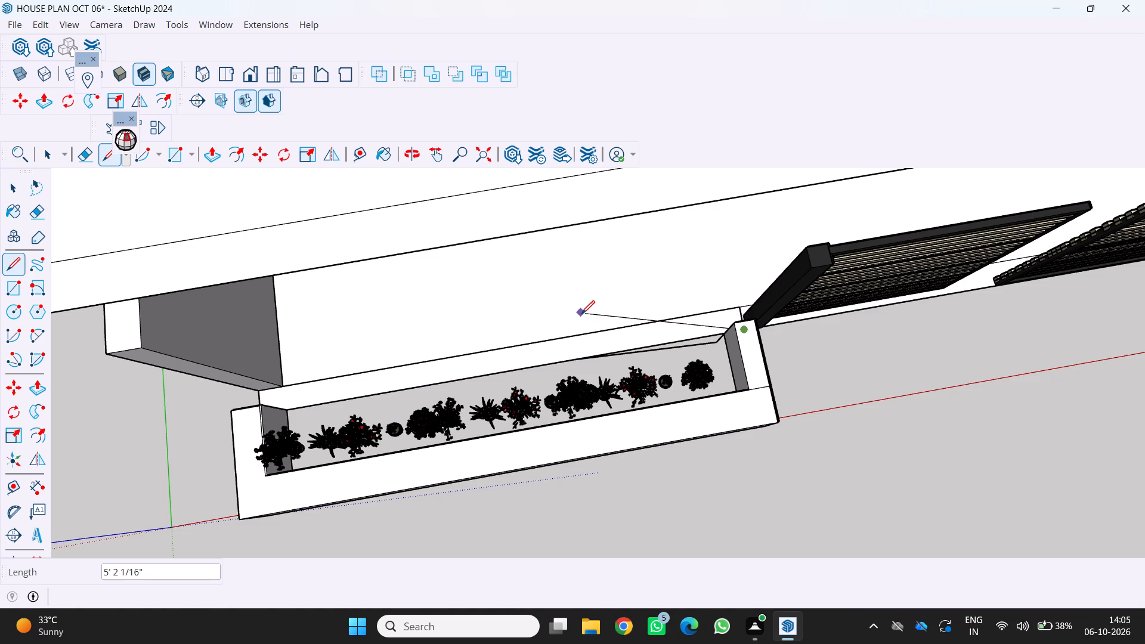
pyautogui.scroll(-5, 567, 310)
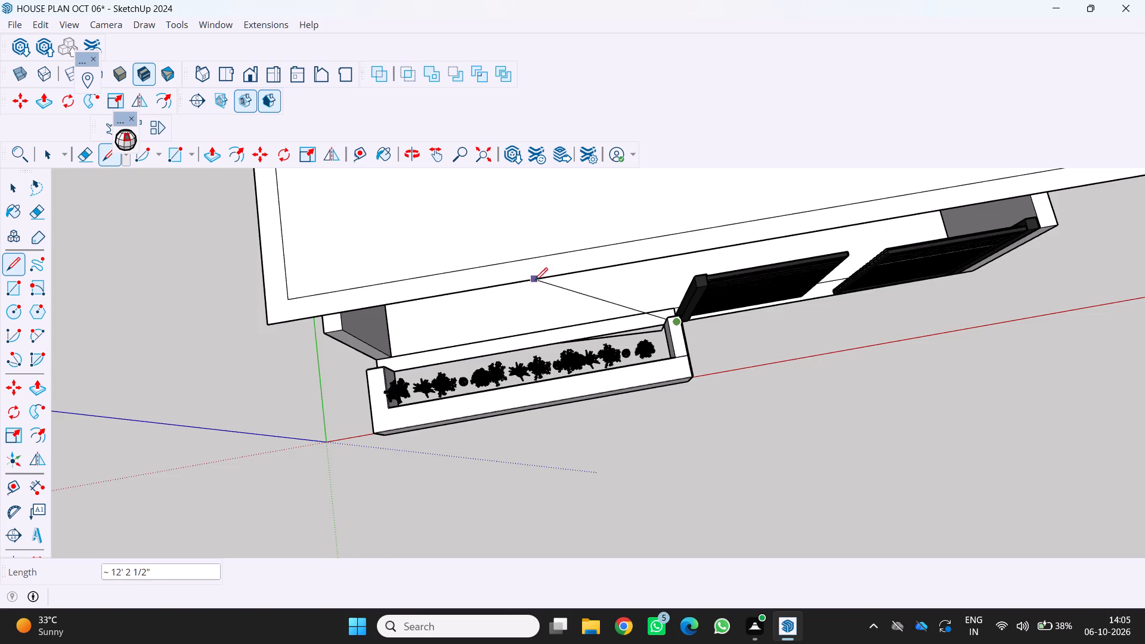
pyautogui.scroll(-3, 534, 281)
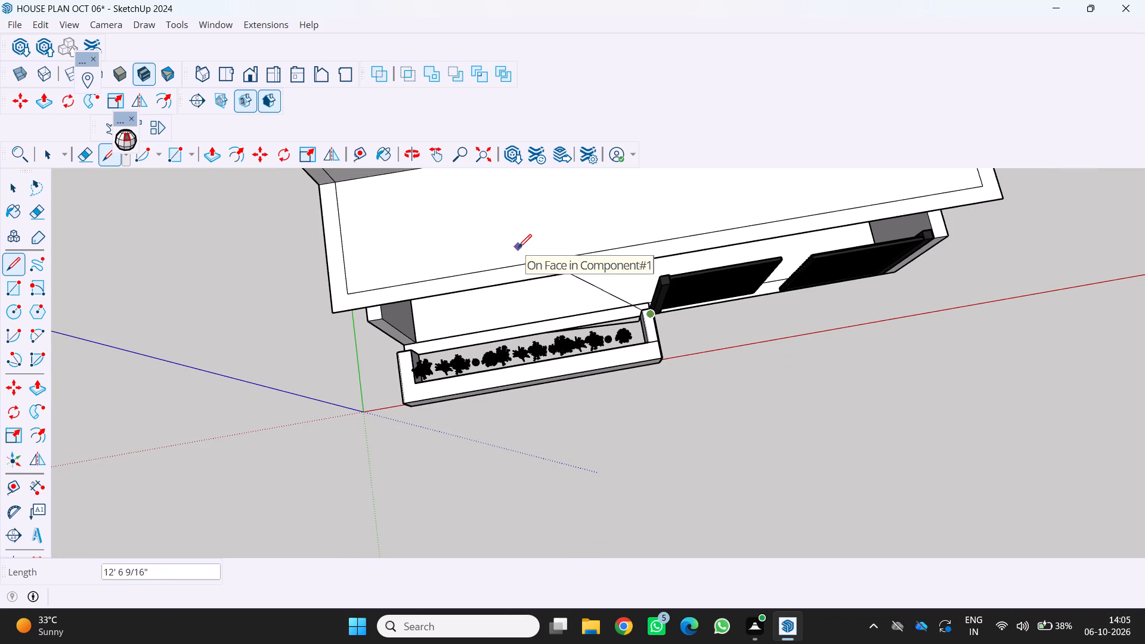
pyautogui.scroll(-3, 456, 364)
pyautogui.moveTo(454, 364); pyautogui.dragTo(378, 214, button='middle')
pyautogui.scroll(7, 502, 455)
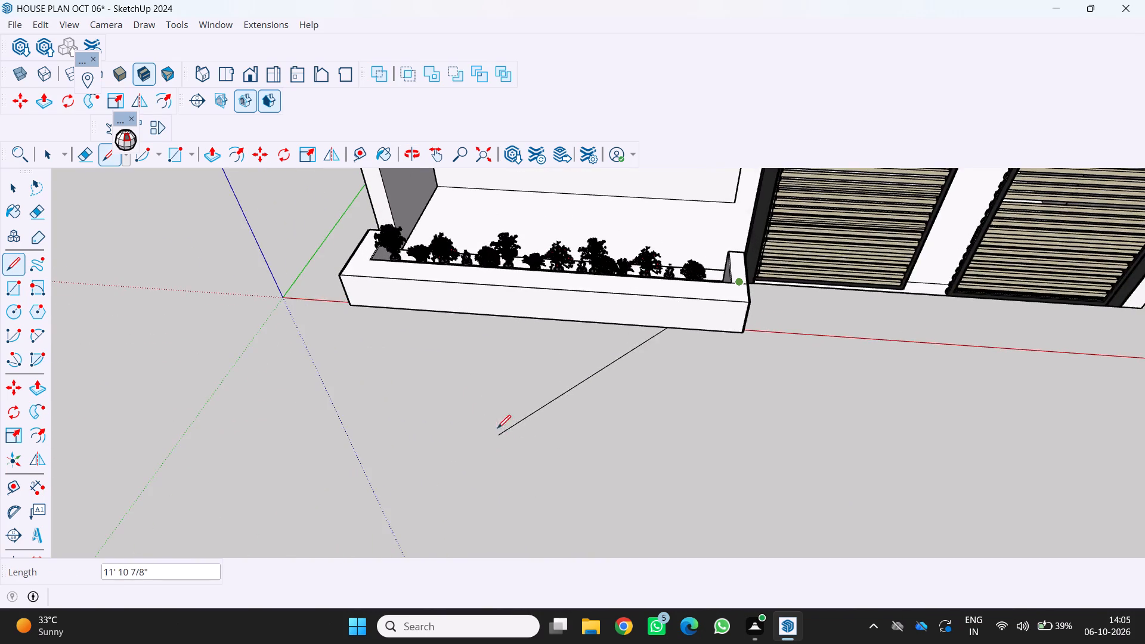
pyautogui.scroll(1, 497, 373)
pyautogui.scroll(-2, 492, 358)
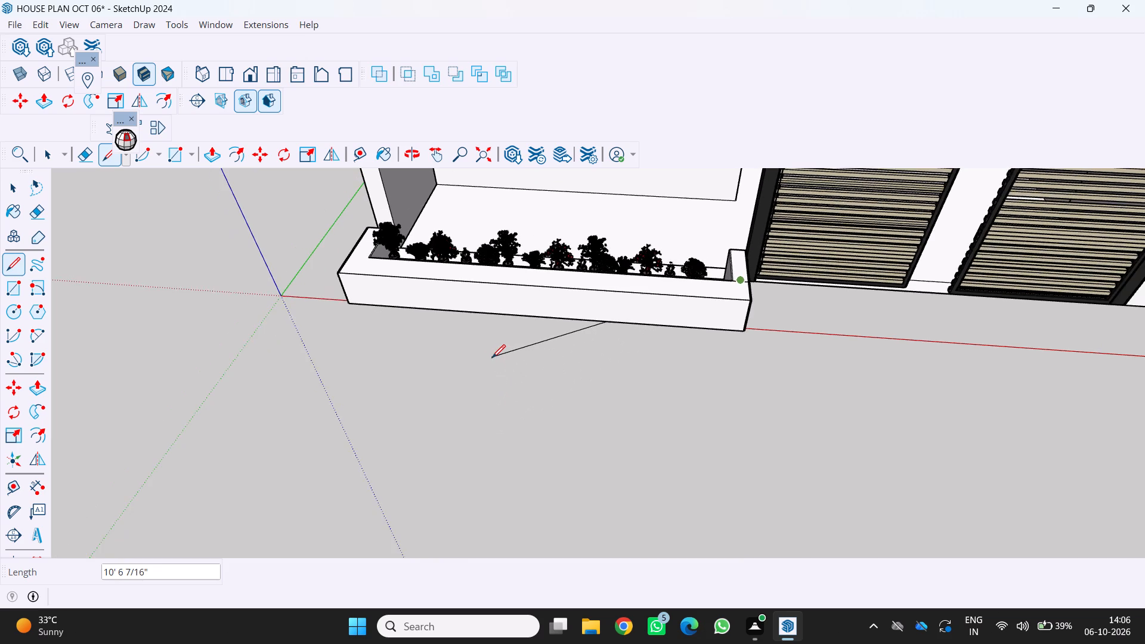
pyautogui.scroll(-1, 492, 358)
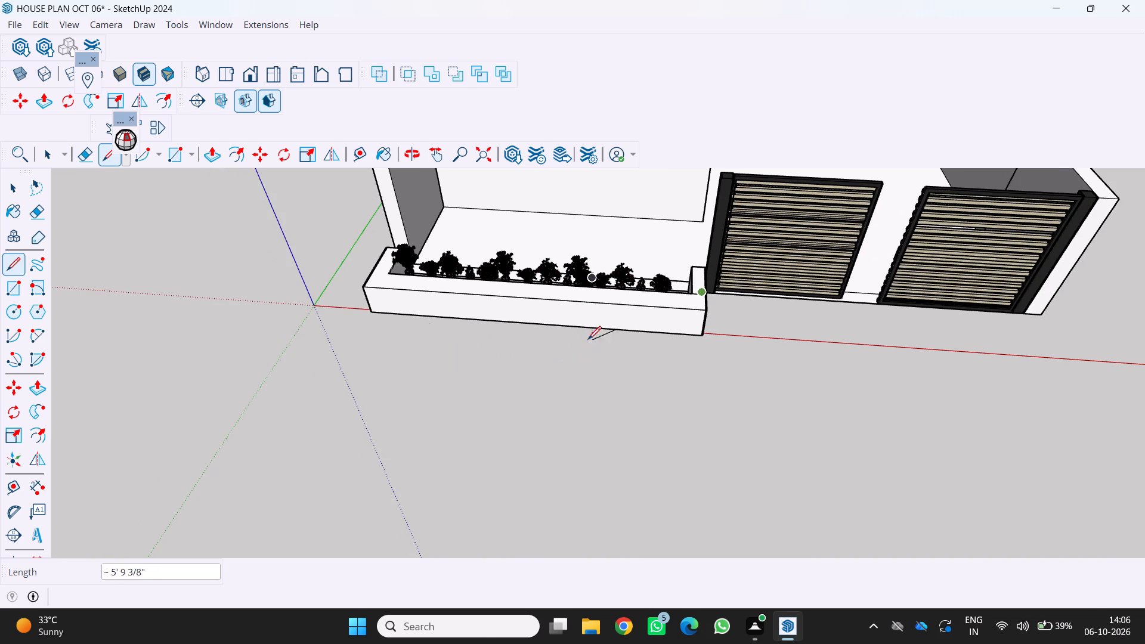
pyautogui.scroll(4, 709, 265)
pyautogui.moveTo(835, 233); pyautogui.dragTo(790, 138, button='middle')
pyautogui.scroll(1, 835, 233)
pyautogui.scroll(3, 818, 313)
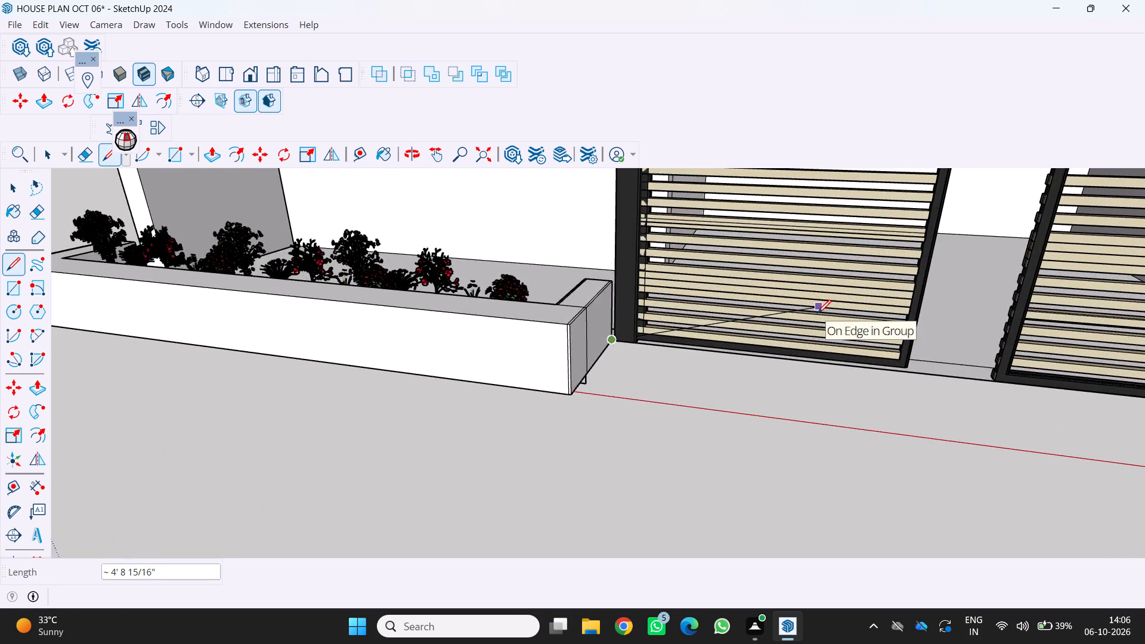
pyautogui.scroll(-8, 818, 313)
pyautogui.middleClick(808, 312)
pyautogui.scroll(-5, 808, 312)
pyautogui.moveTo(796, 310); pyautogui.dragTo(794, 284, button='middle')
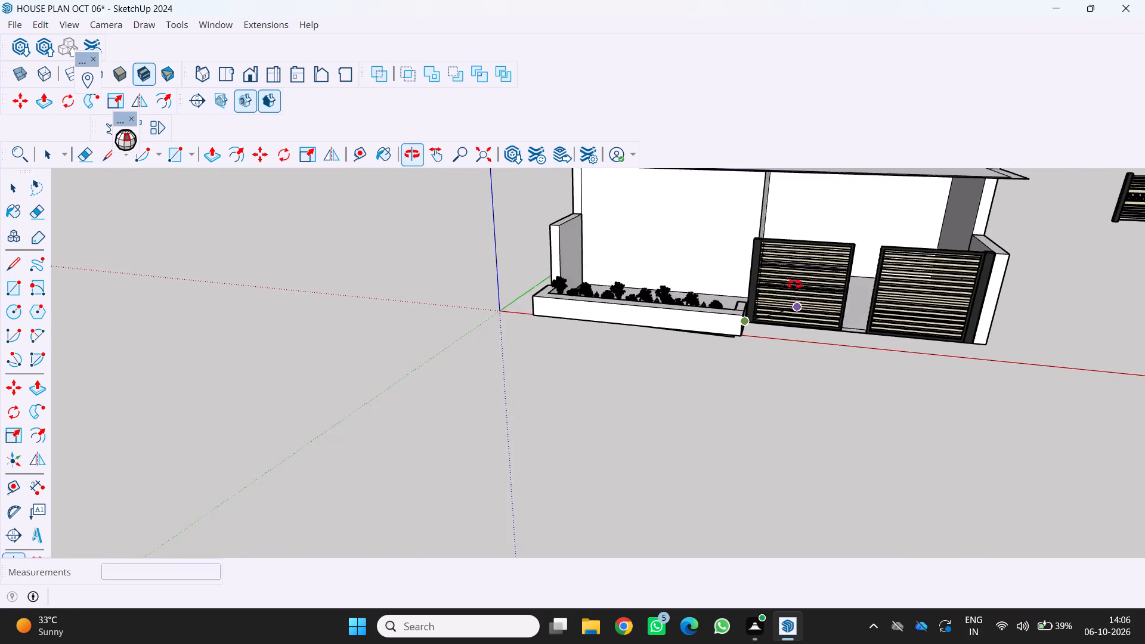
pyautogui.moveTo(794, 284); pyautogui.dragTo(800, 210, button='middle')
pyautogui.scroll(-10, 800, 210)
pyautogui.scroll(1, 785, 217)
pyautogui.moveTo(785, 215); pyautogui.dragTo(830, 292, button='middle')
pyautogui.scroll(-4, 830, 292)
pyautogui.scroll(5, 816, 265)
pyautogui.moveTo(819, 230); pyautogui.dragTo(814, 251, button='middle')
pyautogui.scroll(-4, 820, 230)
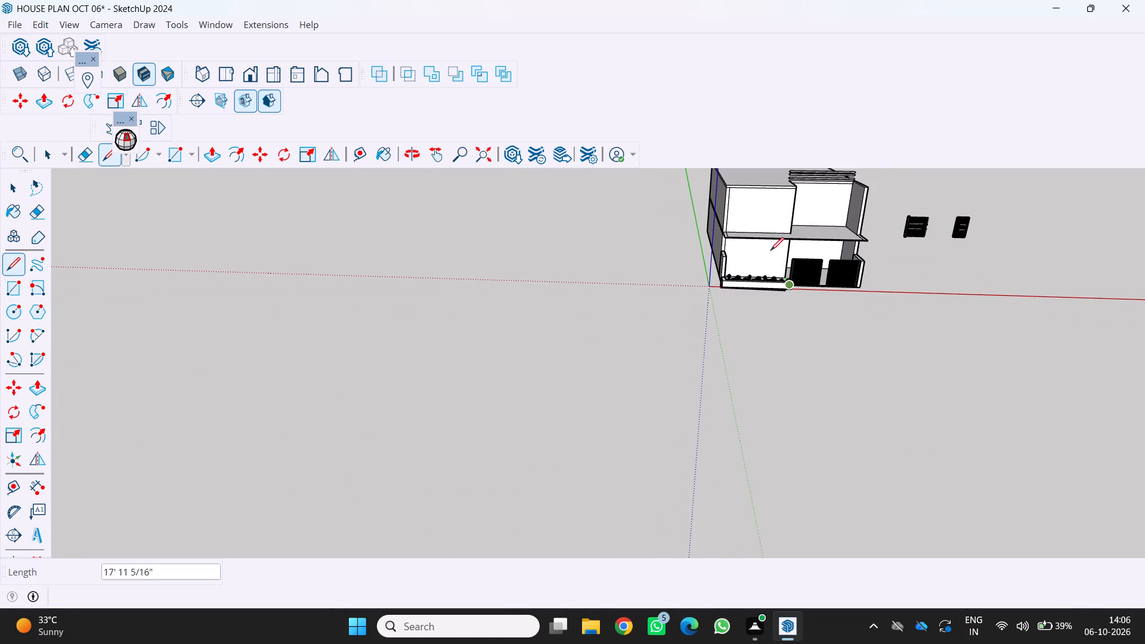
pyautogui.moveTo(772, 215); pyautogui.dragTo(706, 185, button='middle')
pyautogui.scroll(2, 789, 207)
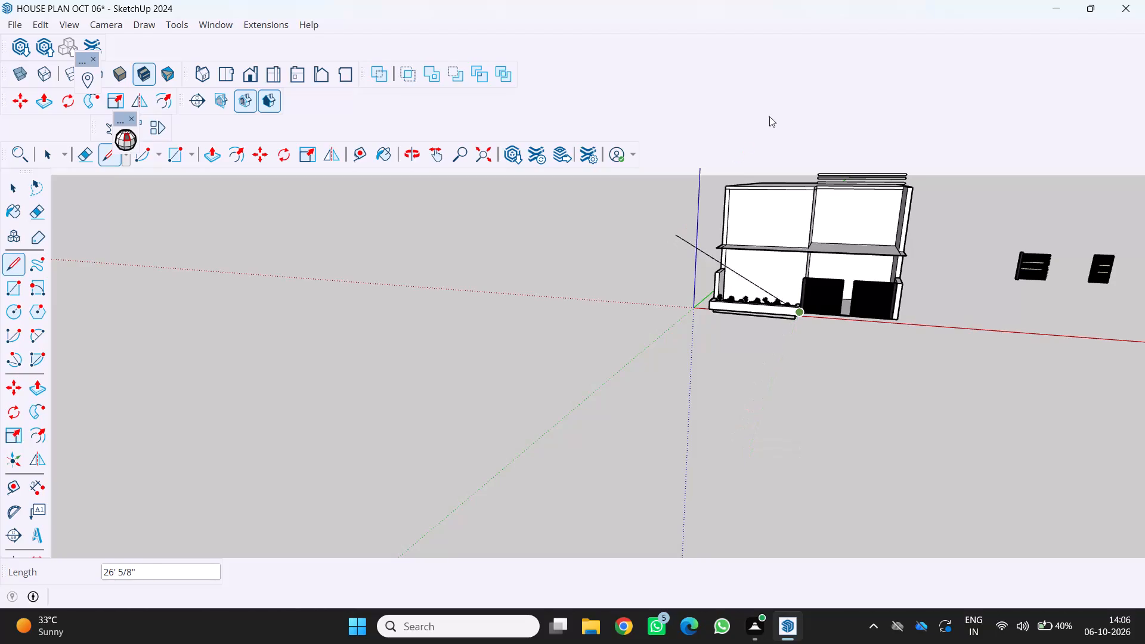
pyautogui.scroll(-3, 776, 106)
pyautogui.scroll(-2, 754, 322)
pyautogui.moveTo(751, 322); pyautogui.dragTo(776, 292, button='middle')
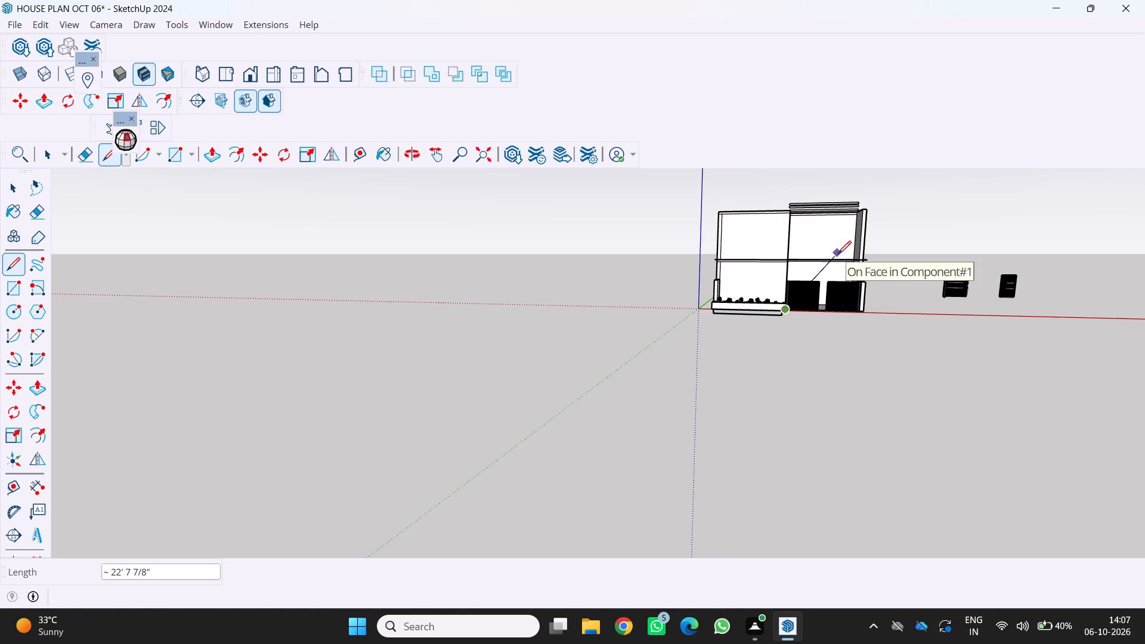
pyautogui.scroll(-2, 822, 264)
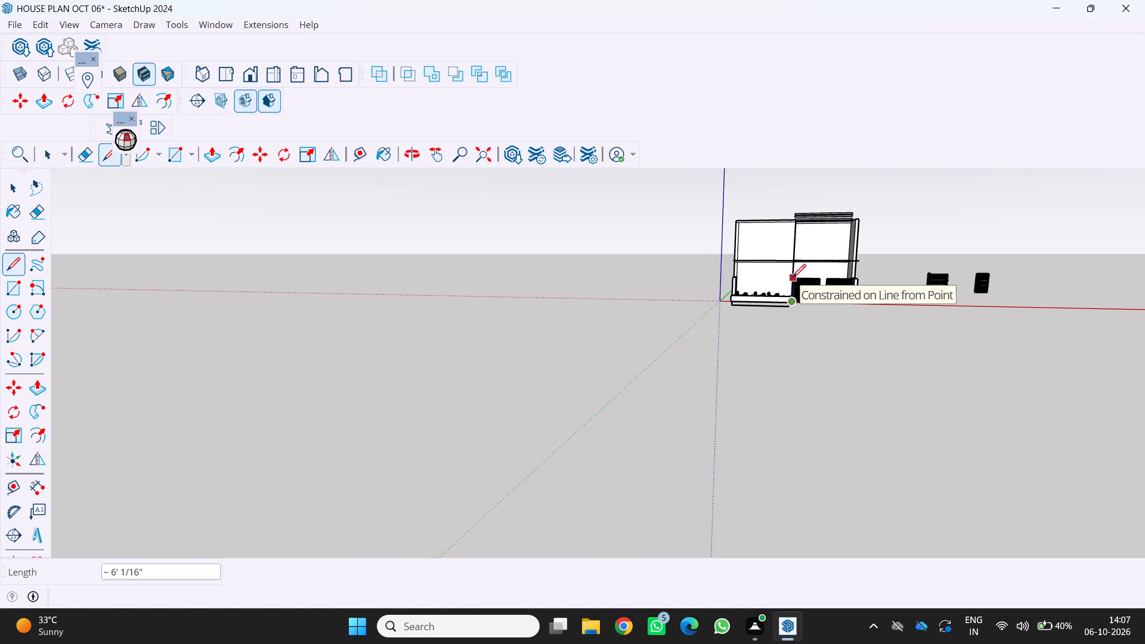
pyautogui.scroll(2, 793, 277)
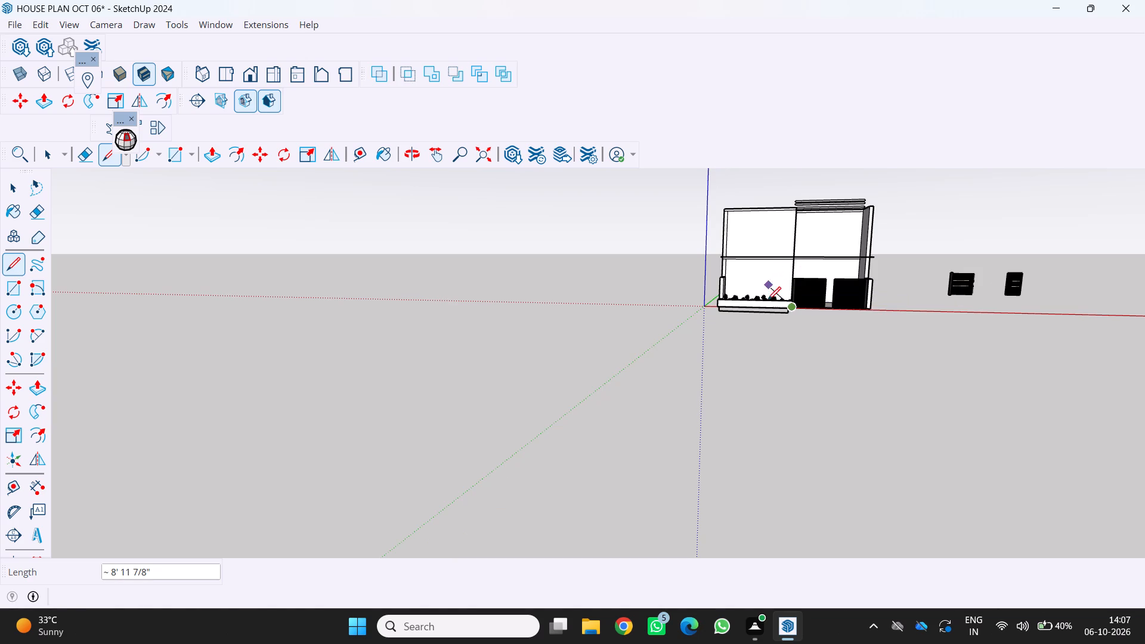
pyautogui.scroll(-2, 789, 305)
pyautogui.moveTo(780, 324); pyautogui.dragTo(775, 441, button='middle')
pyautogui.scroll(3, 777, 267)
pyautogui.scroll(-2, 766, 317)
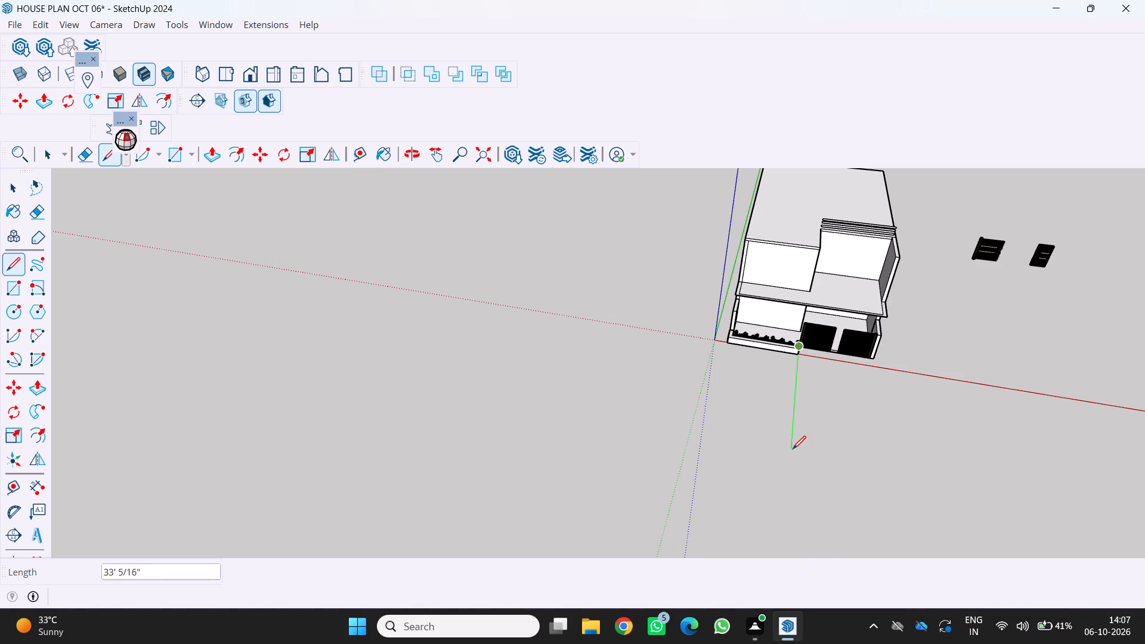
pyautogui.press('space')
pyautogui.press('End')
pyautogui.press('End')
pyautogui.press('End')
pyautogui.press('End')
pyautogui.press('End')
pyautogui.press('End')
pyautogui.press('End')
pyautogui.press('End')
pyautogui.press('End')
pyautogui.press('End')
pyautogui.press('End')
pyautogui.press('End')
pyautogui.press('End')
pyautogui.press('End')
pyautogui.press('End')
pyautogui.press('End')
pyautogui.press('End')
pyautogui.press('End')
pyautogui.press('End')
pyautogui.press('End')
# Examine the house's roof, upper storey and balcony slab from above.
pyautogui.scroll(-4, 791, 410)
pyautogui.moveTo(763, 289); pyautogui.dragTo(627, 257, button='middle')
pyautogui.middleClick(626, 258)
pyautogui.scroll(1, 989, 339)
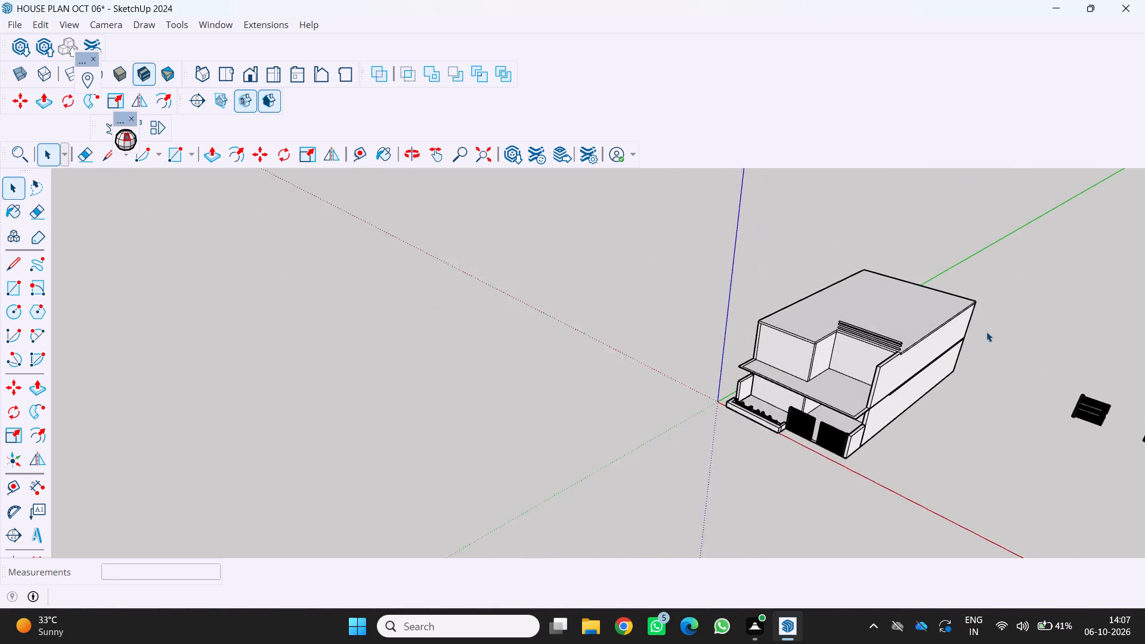
pyautogui.scroll(8, 986, 332)
pyautogui.moveTo(878, 326); pyautogui.dragTo(951, 398, button='middle')
pyautogui.scroll(1, 951, 398)
pyautogui.scroll(2, 335, 241)
pyautogui.scroll(-5, 334, 234)
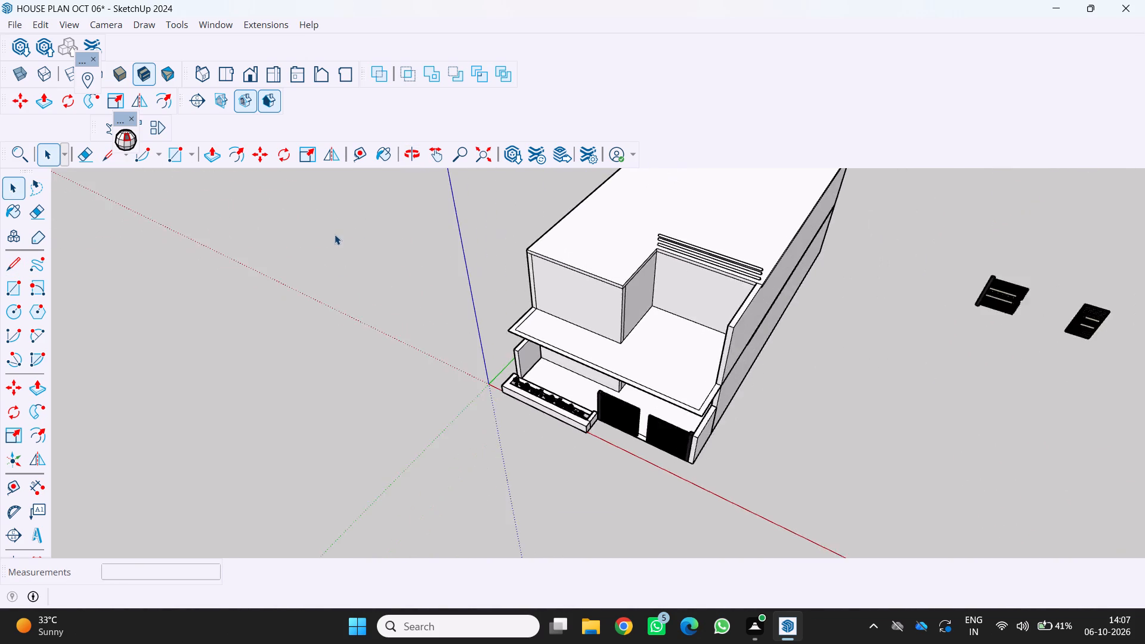
pyautogui.scroll(-1, 335, 234)
pyautogui.middleClick(454, 222)
pyautogui.scroll(-5, 453, 222)
pyautogui.moveTo(454, 221); pyautogui.dragTo(604, 255, button='middle')
pyautogui.scroll(3, 475, 244)
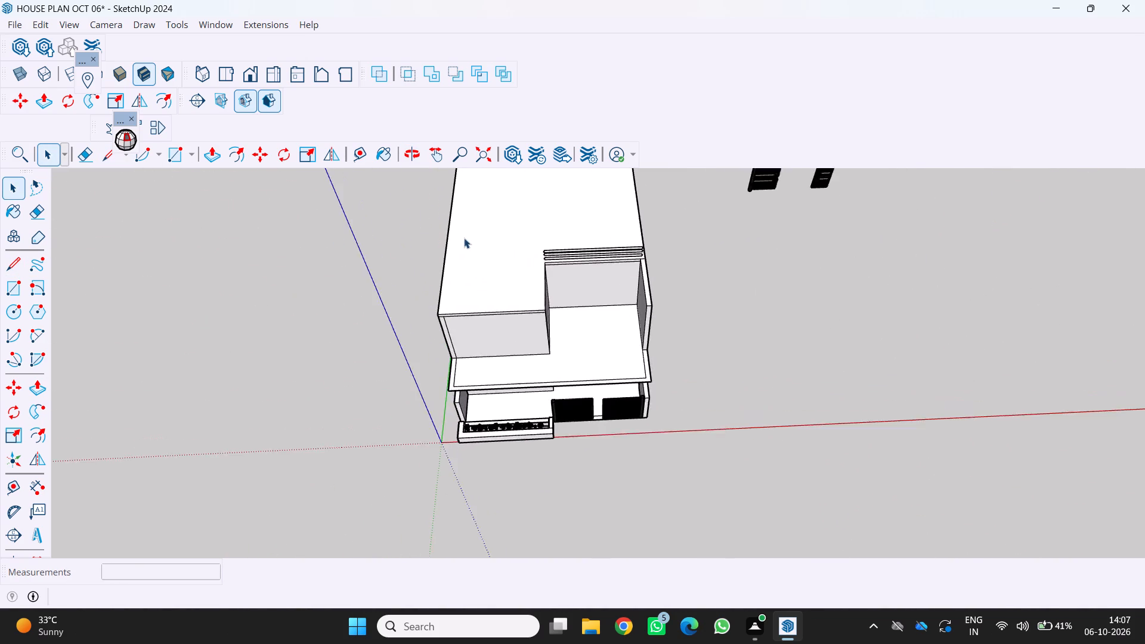
pyautogui.scroll(10, 454, 235)
pyautogui.scroll(-4, 451, 231)
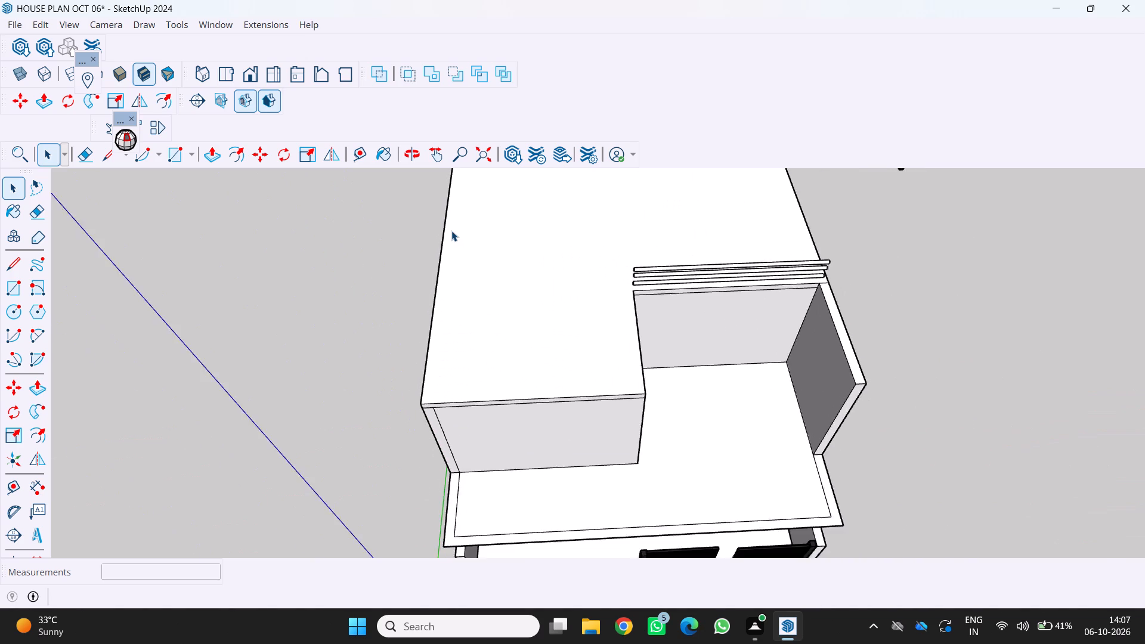
pyautogui.scroll(-2, 451, 231)
pyautogui.scroll(-3, 398, 257)
pyautogui.moveTo(398, 257); pyautogui.dragTo(391, 244, button='middle')
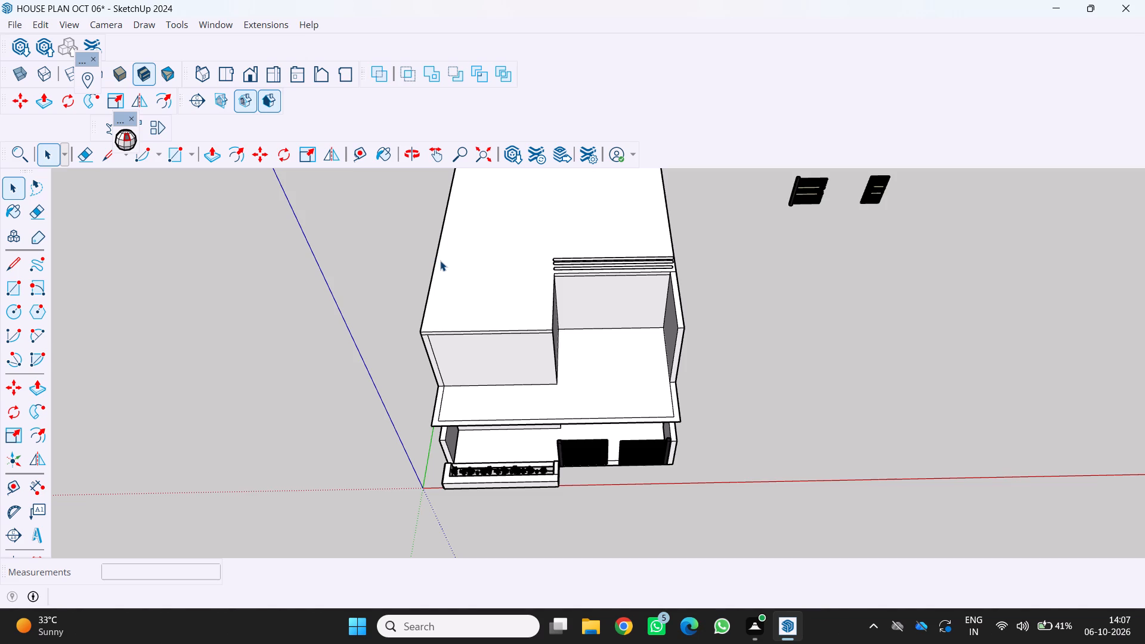
# Place a guide line 6" in from the roof's long side edge on the planter side.
pyautogui.press('t')
pyautogui.scroll(1, 439, 258)
pyautogui.click(435, 251)
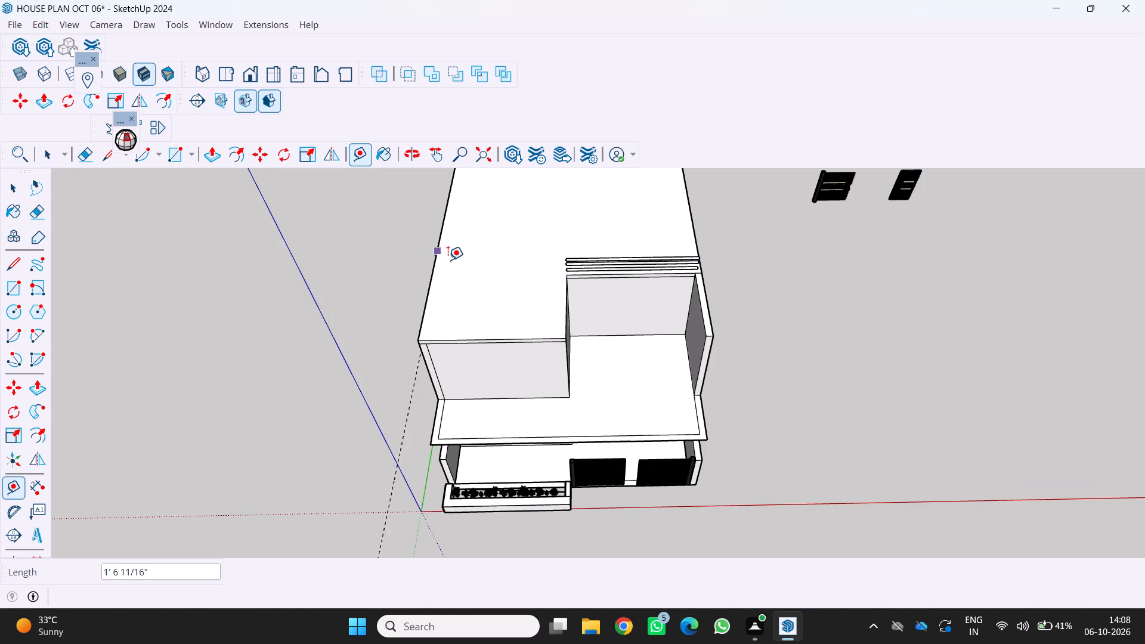
pyautogui.press('6')
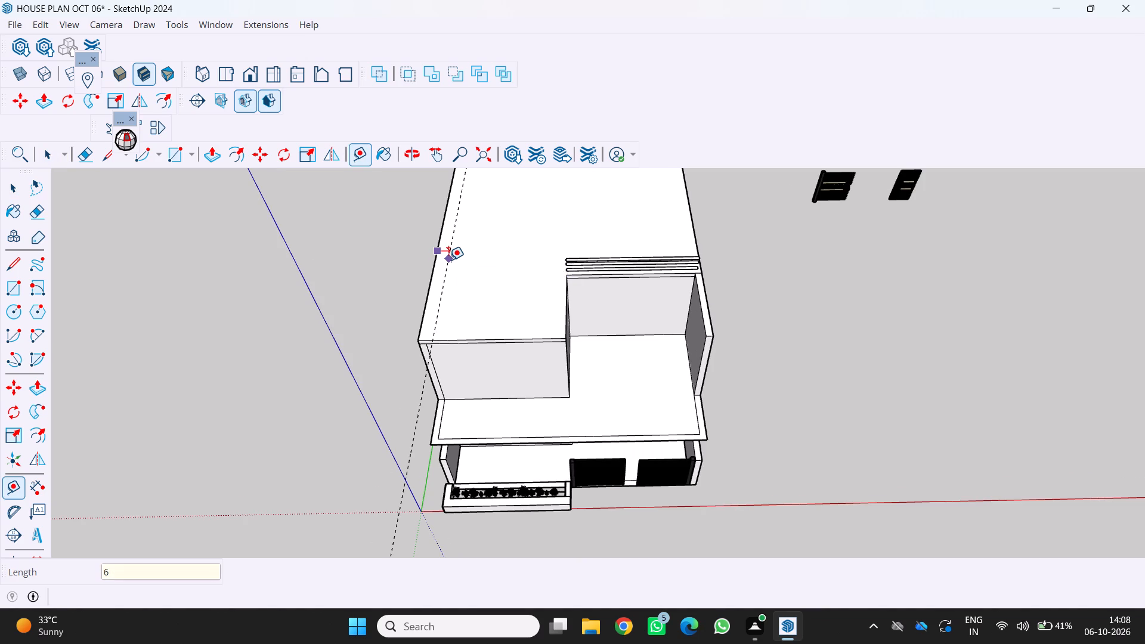
pyautogui.press('Return')
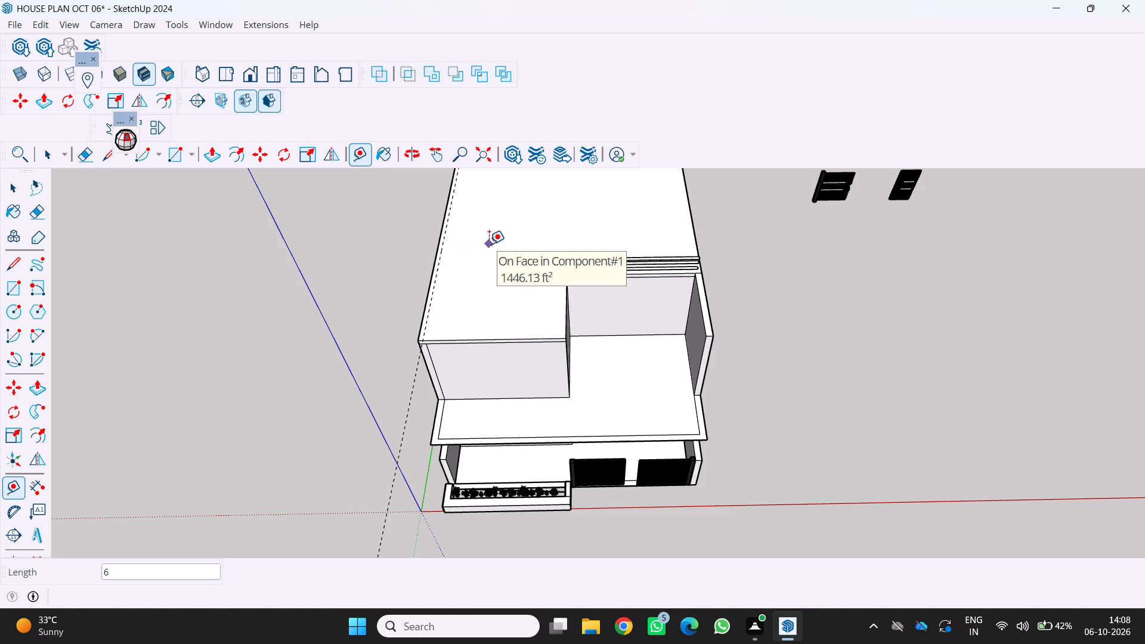
pyautogui.scroll(-1, 536, 267)
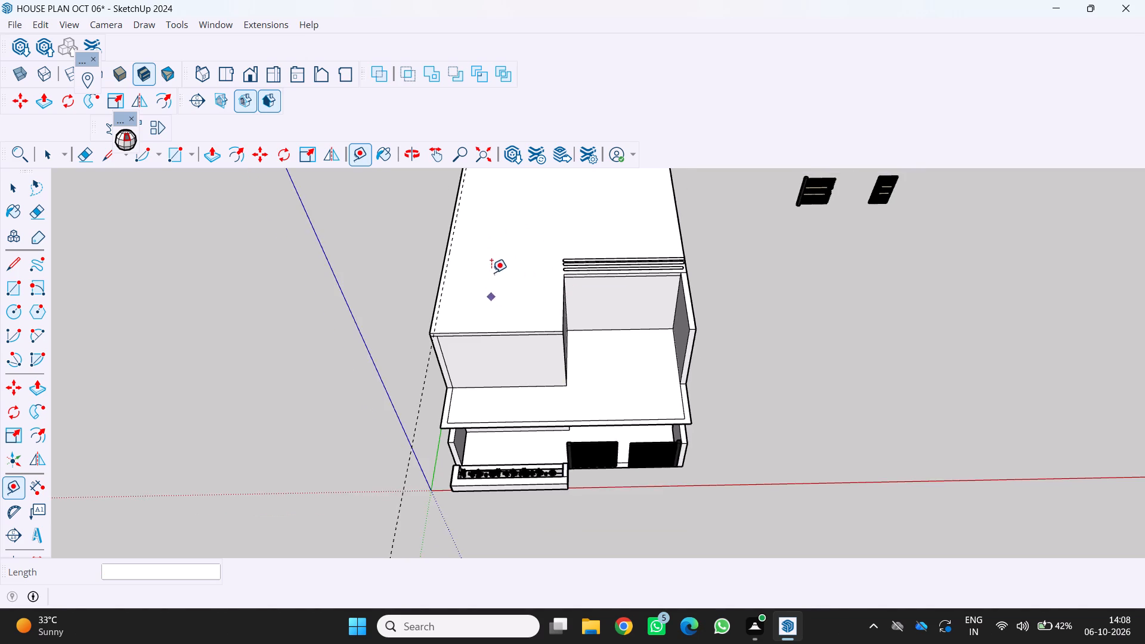
# Place a guide line 6" in from the roof's front edge above the planter-side upper room.
pyautogui.scroll(2, 497, 262)
pyautogui.scroll(3, 462, 321)
pyautogui.scroll(1, 586, 444)
pyautogui.scroll(2, 517, 401)
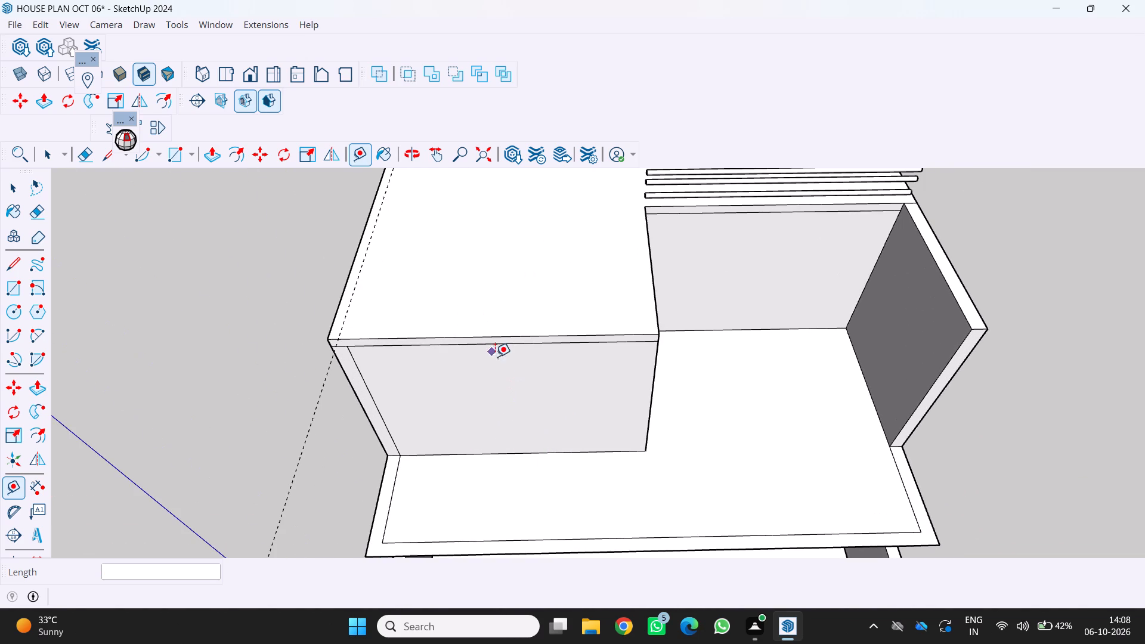
pyautogui.moveTo(502, 335); pyautogui.dragTo(503, 327)
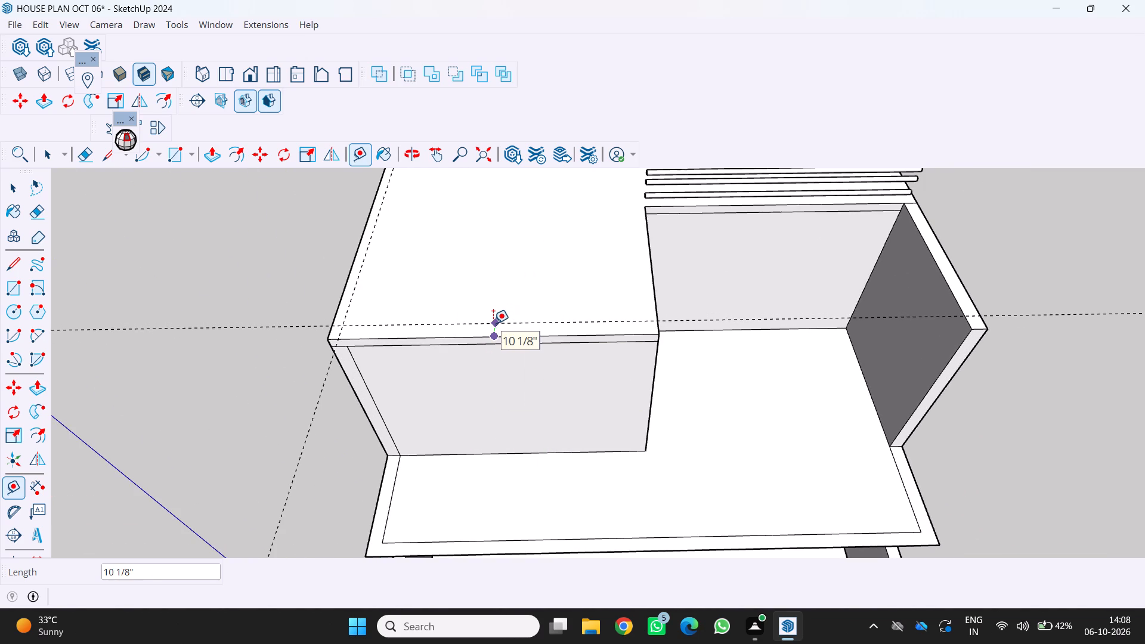
pyautogui.press('6')
pyautogui.press('Return')
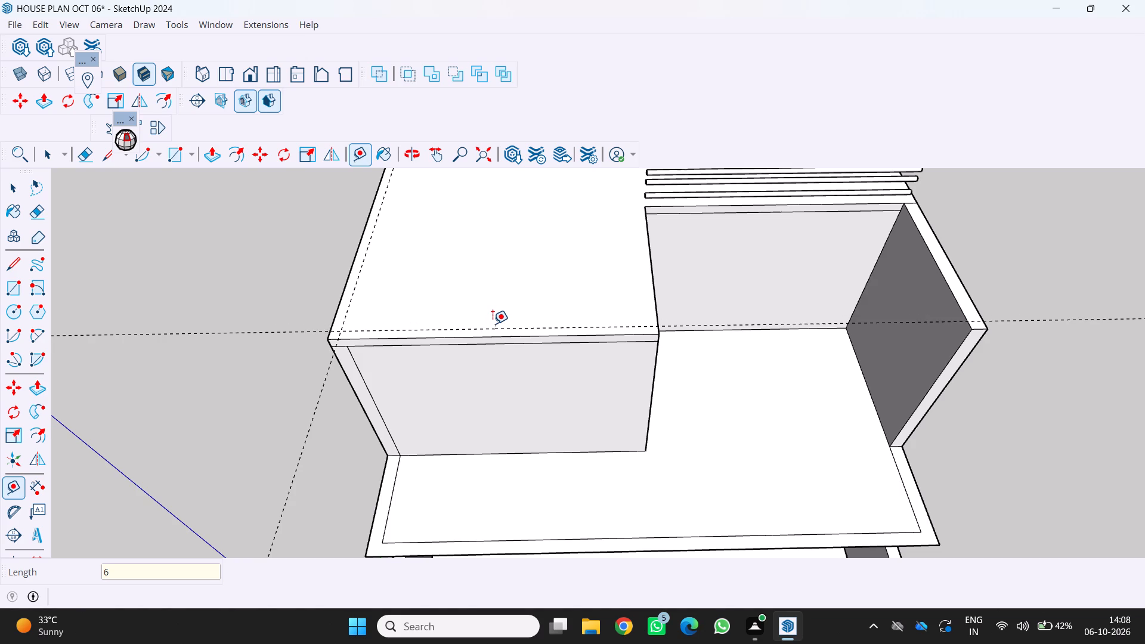
# Place a guide line 6" in from the roof's rear edge.
pyautogui.scroll(-6, 507, 296)
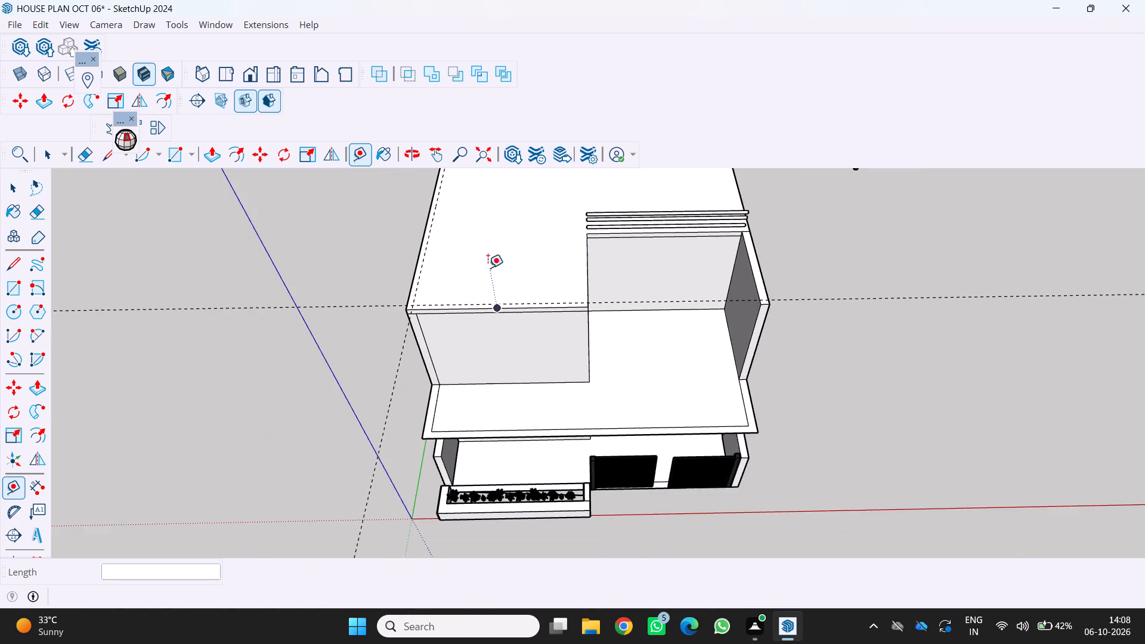
pyautogui.moveTo(488, 268); pyautogui.dragTo(337, 284, button='middle')
pyautogui.scroll(-6, 565, 274)
pyautogui.moveTo(540, 255); pyautogui.dragTo(635, 249, button='middle')
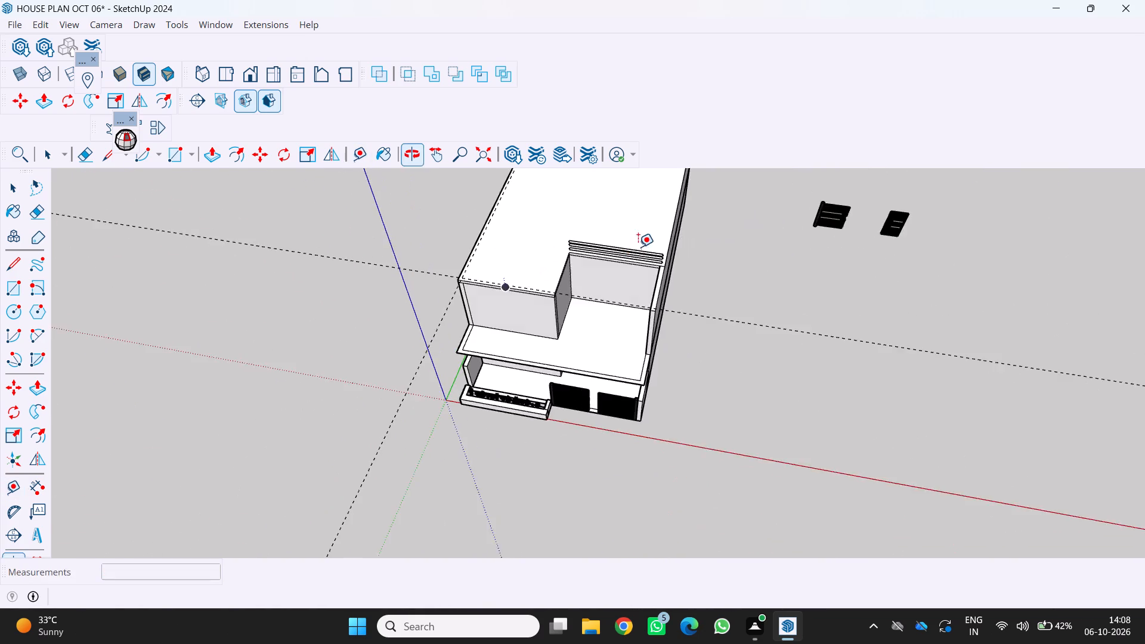
pyautogui.scroll(1, 494, 221)
pyautogui.scroll(-9, 474, 222)
pyautogui.scroll(1, 481, 216)
pyautogui.moveTo(499, 207); pyautogui.dragTo(590, 85, button='middle')
pyautogui.scroll(1, 592, 86)
pyautogui.scroll(2, 284, 345)
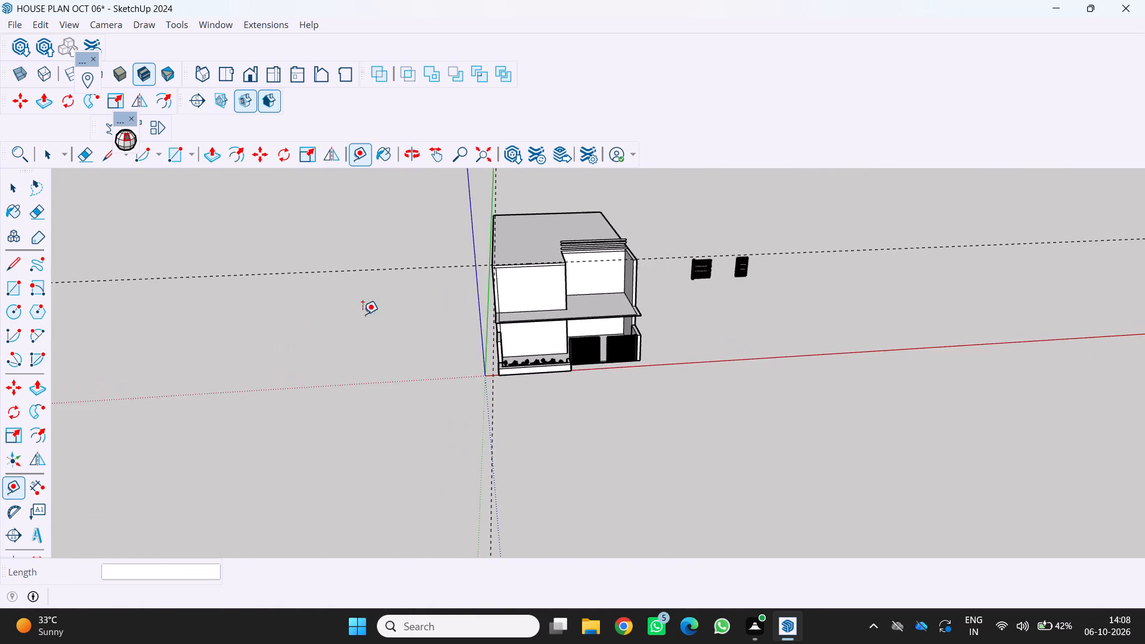
pyautogui.scroll(8, 363, 314)
pyautogui.scroll(-3, 536, 219)
pyautogui.scroll(3, 536, 219)
pyautogui.moveTo(543, 222); pyautogui.dragTo(579, 281, button='middle')
pyautogui.middleClick(579, 281)
pyautogui.scroll(-9, 535, 253)
pyautogui.scroll(1, 530, 251)
pyautogui.moveTo(507, 246); pyautogui.dragTo(424, 156, button='middle')
pyautogui.scroll(2, 509, 230)
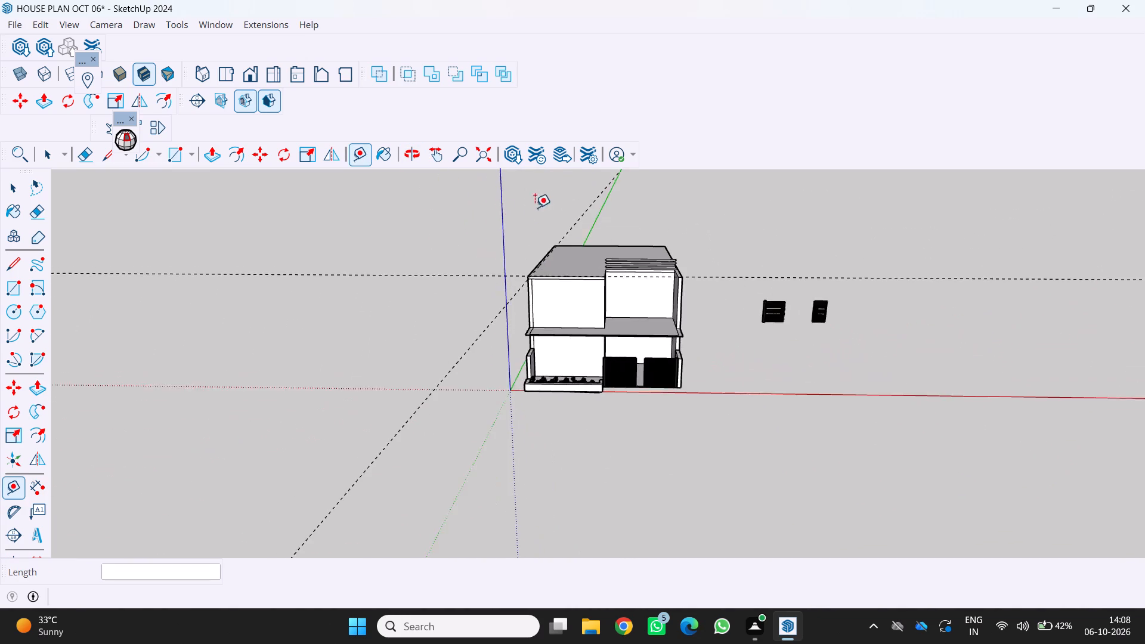
pyautogui.scroll(2, 535, 208)
pyautogui.scroll(8, 577, 236)
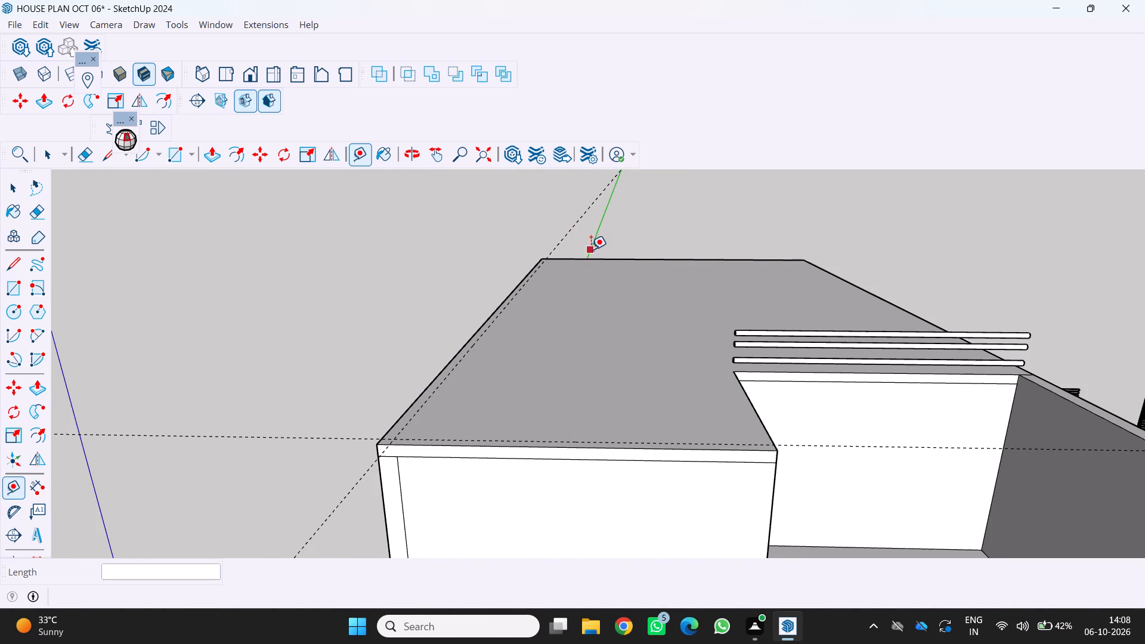
pyautogui.click(587, 260)
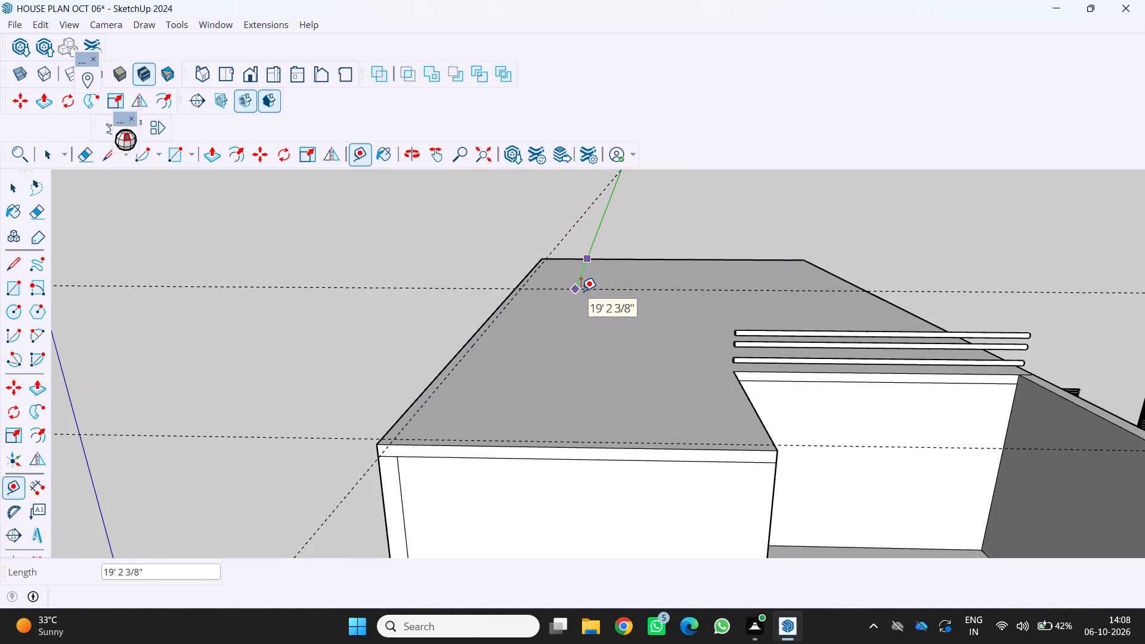
pyautogui.press('6')
pyautogui.press('Return')
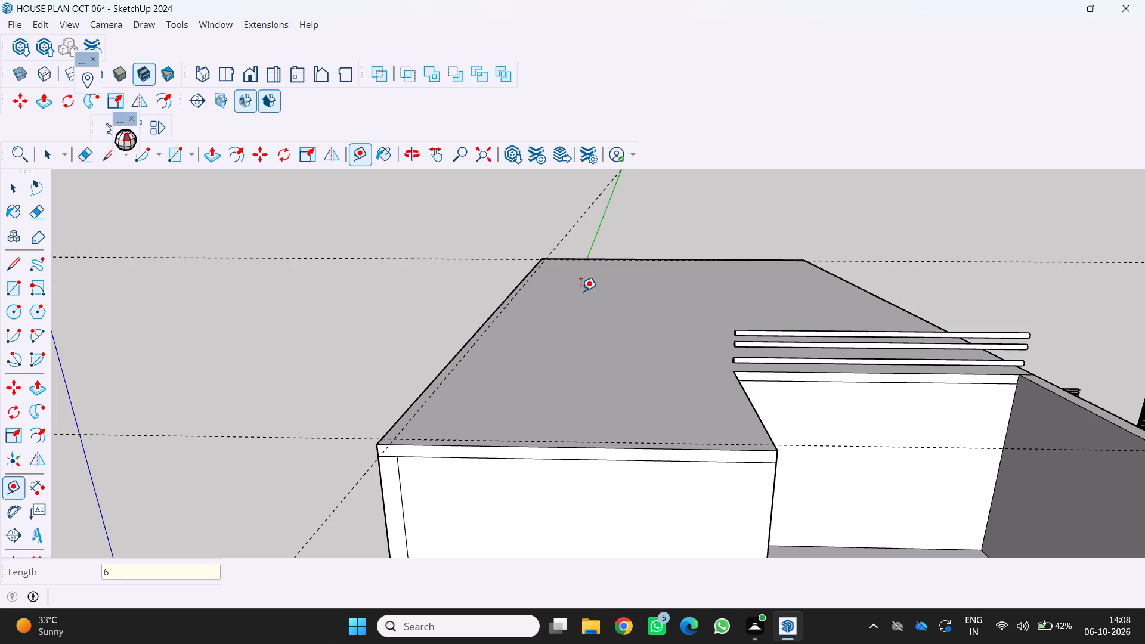
# Place a guide line 6" in from the roof's long side edge on the gate side.
pyautogui.scroll(-2, 959, 267)
pyautogui.moveTo(932, 261); pyautogui.dragTo(850, 276, button='middle')
pyautogui.scroll(-9, 850, 276)
pyautogui.moveTo(934, 308); pyautogui.dragTo(851, 339, button='middle')
pyautogui.scroll(1, 892, 328)
pyautogui.scroll(5, 1011, 388)
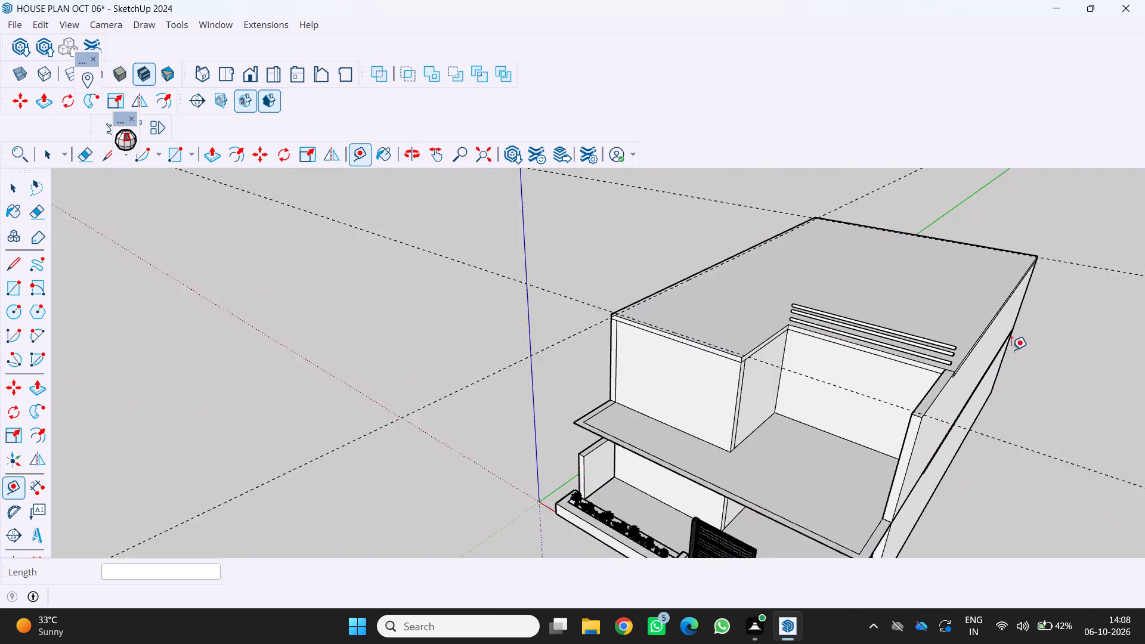
pyautogui.scroll(14, 998, 339)
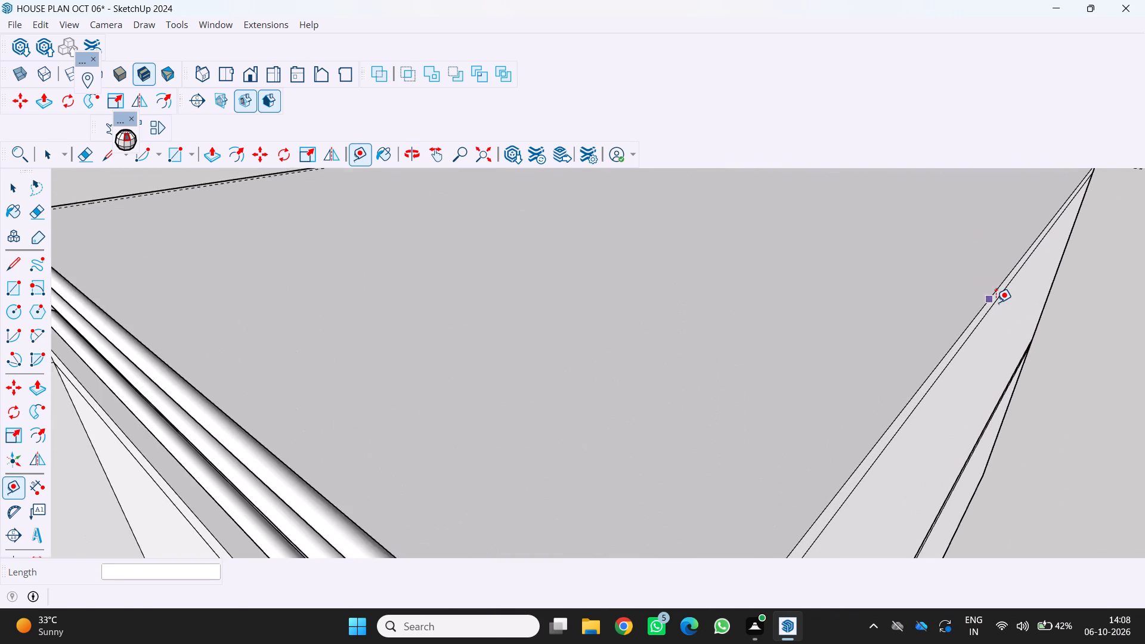
pyautogui.scroll(1, 996, 302)
pyautogui.scroll(-9, 997, 304)
pyautogui.scroll(3, 998, 307)
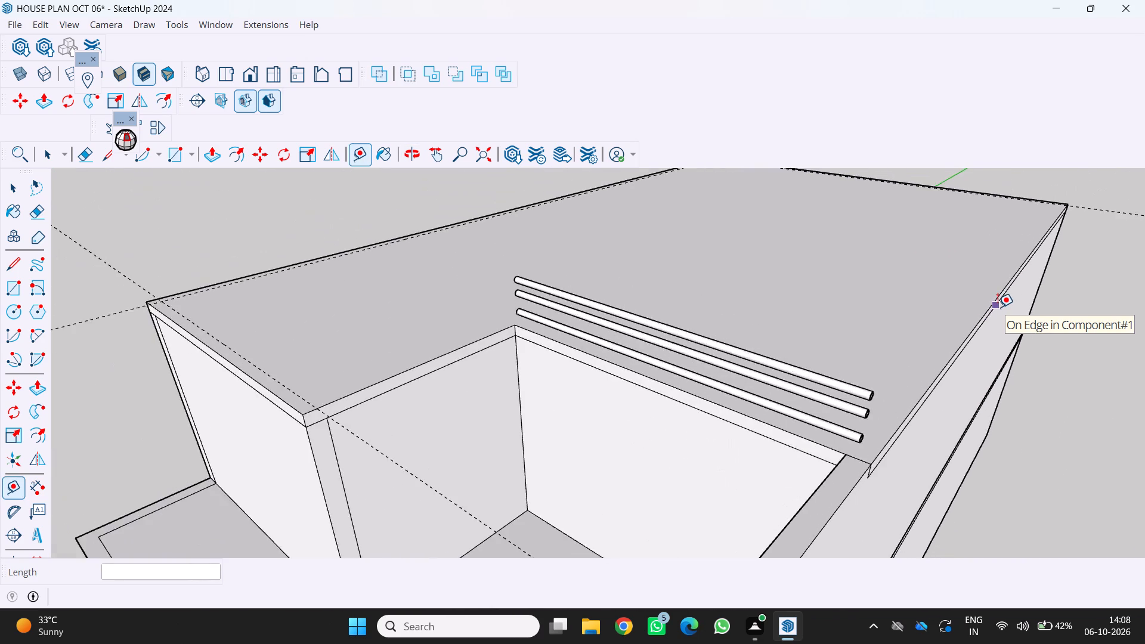
pyautogui.scroll(18, 998, 307)
pyautogui.scroll(-6, 995, 308)
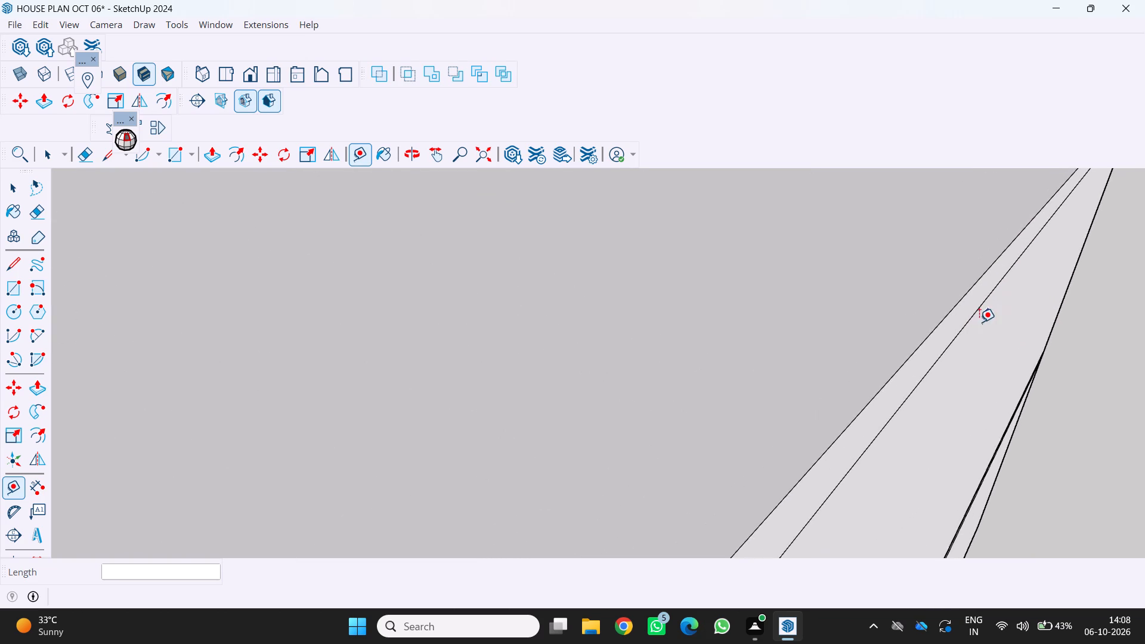
pyautogui.scroll(-17, 974, 326)
pyautogui.moveTo(974, 327); pyautogui.dragTo(995, 334, button='middle')
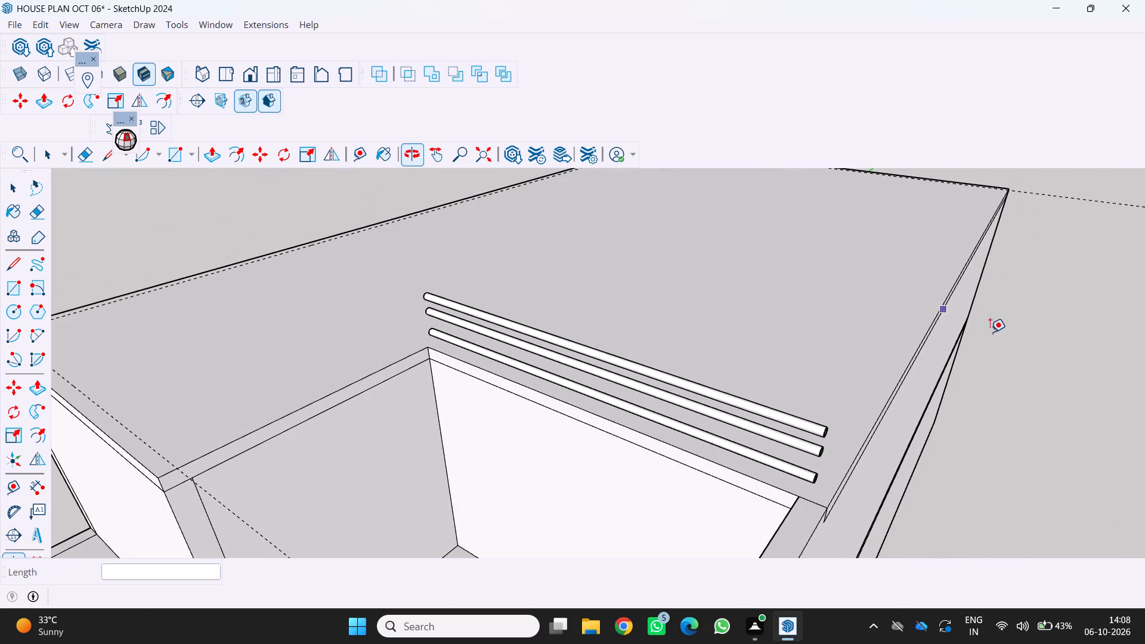
pyautogui.scroll(4, 934, 329)
pyautogui.click(930, 316)
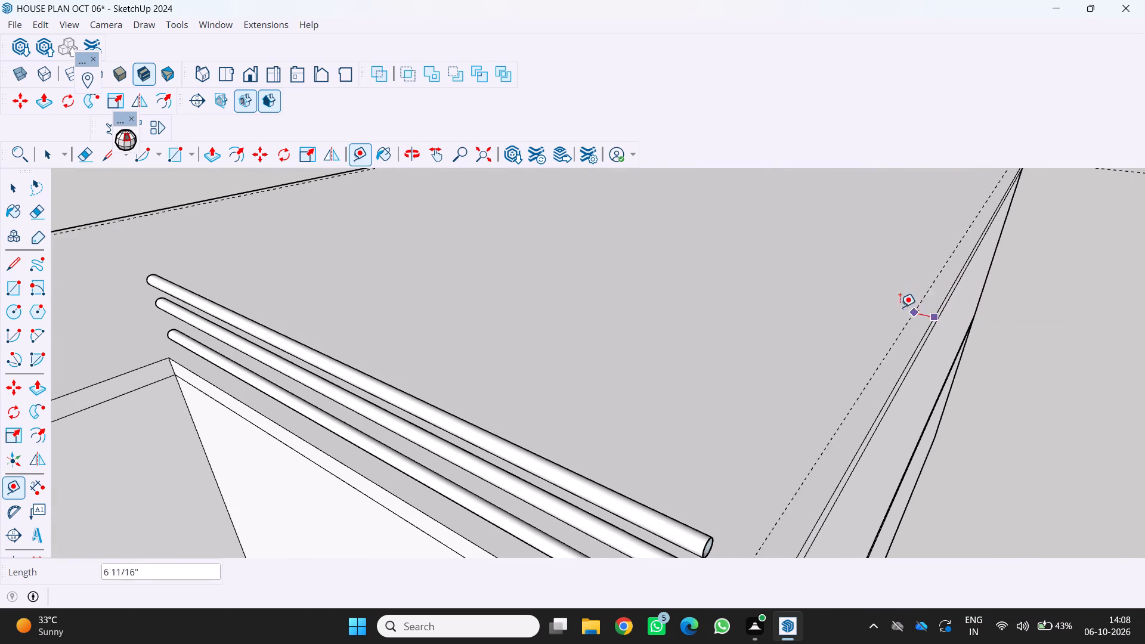
pyautogui.press('6')
pyautogui.press('Return')
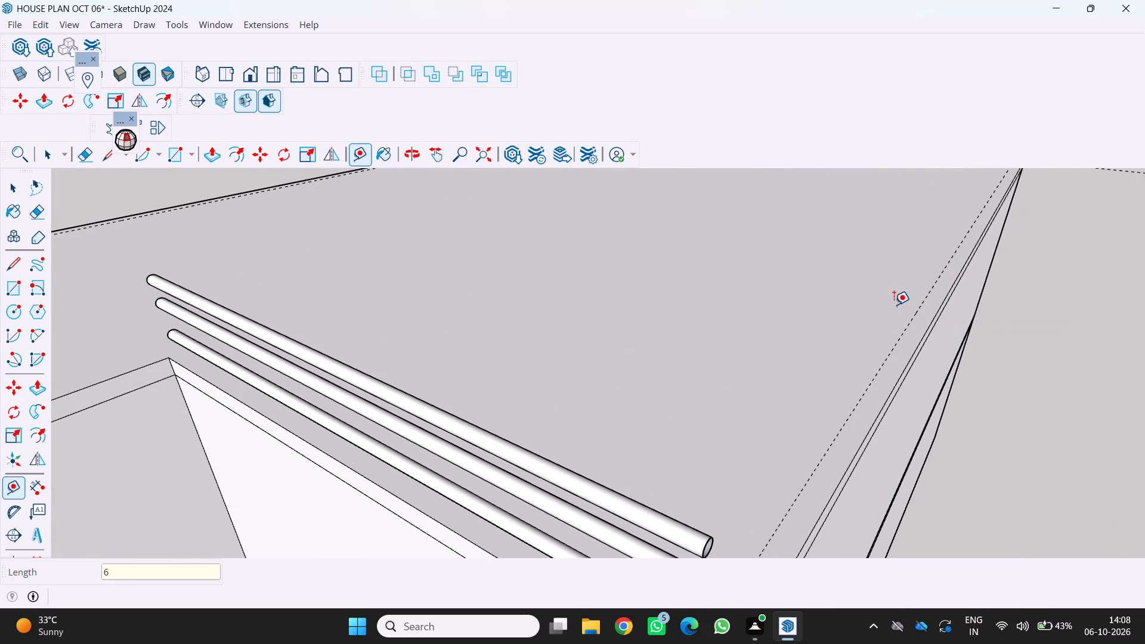
# Draw a 15' 4" by 6" rectangle on the roof between the front guide and the front edge, ending at the planter-side corner.
pyautogui.scroll(-10, 889, 304)
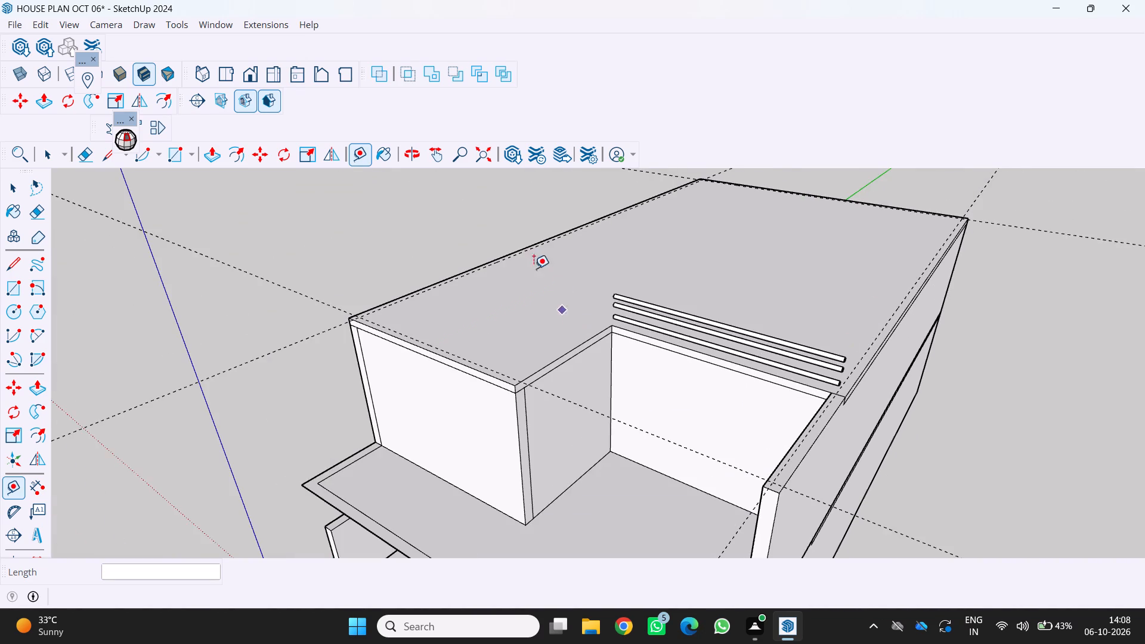
pyautogui.scroll(1, 533, 260)
pyautogui.moveTo(535, 260); pyautogui.dragTo(595, 291, button='middle')
pyautogui.scroll(-5, 595, 291)
pyautogui.scroll(1, 379, 237)
pyautogui.moveTo(425, 244); pyautogui.dragTo(454, 266, button='middle')
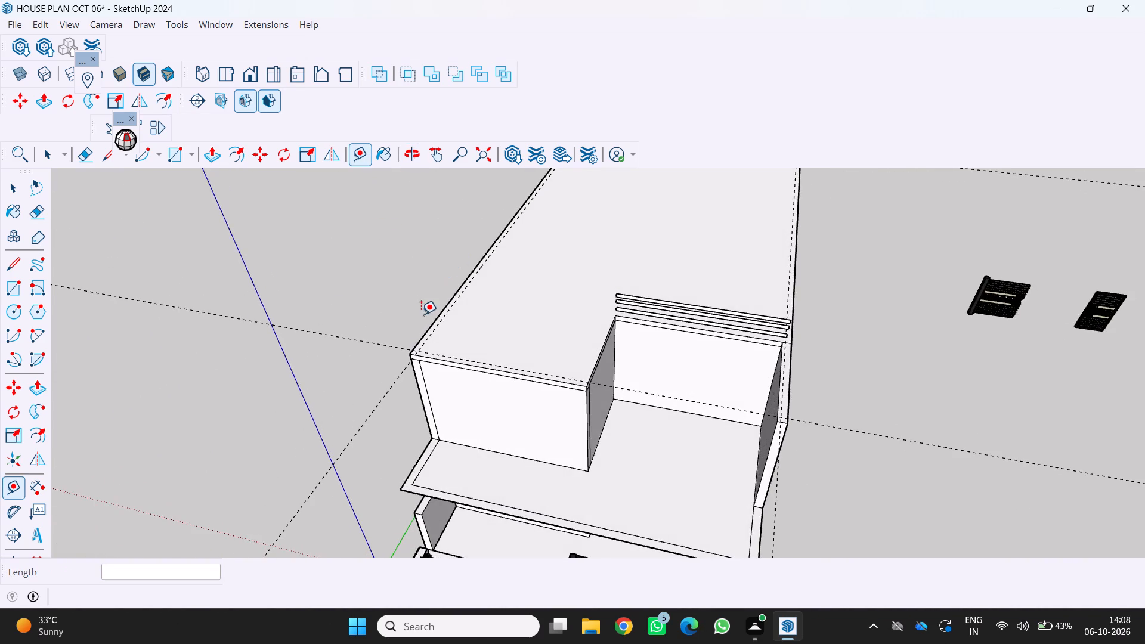
pyautogui.scroll(2, 449, 346)
pyautogui.press('r')
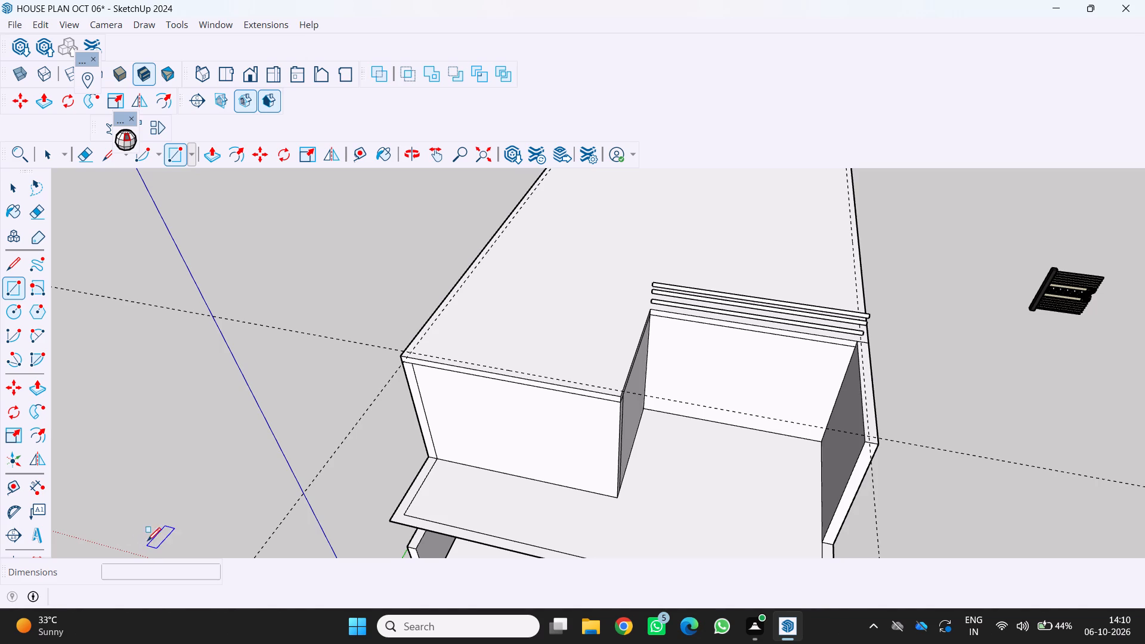
pyautogui.scroll(-1, 146, 506)
pyautogui.scroll(1, 9, 484)
pyautogui.scroll(2, 175, 421)
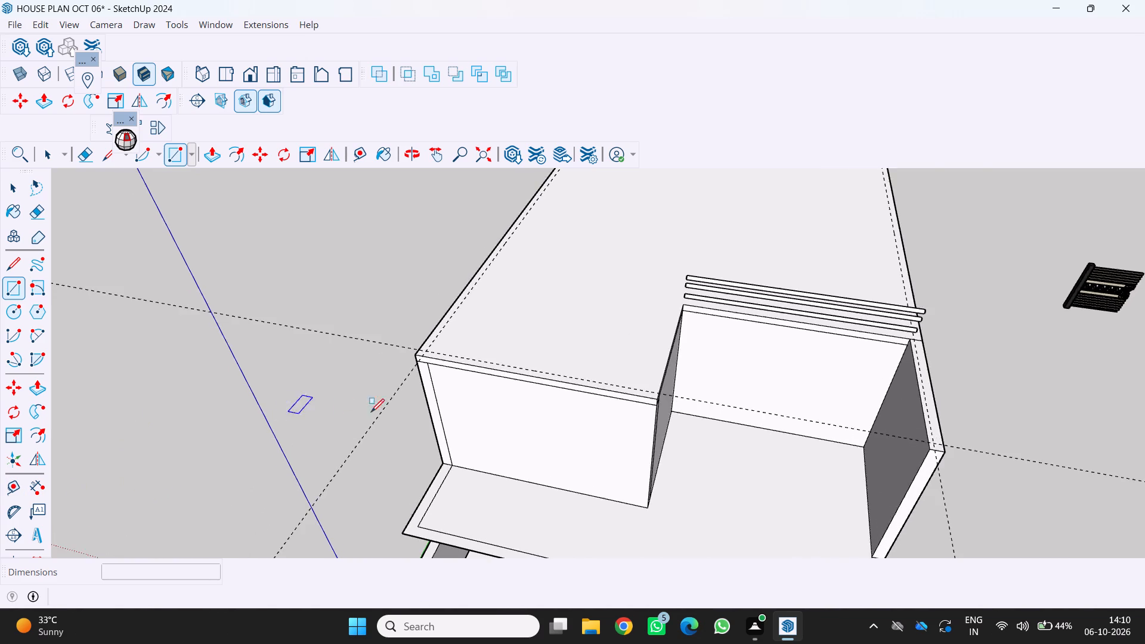
pyautogui.scroll(3, 392, 401)
pyautogui.scroll(1, 524, 378)
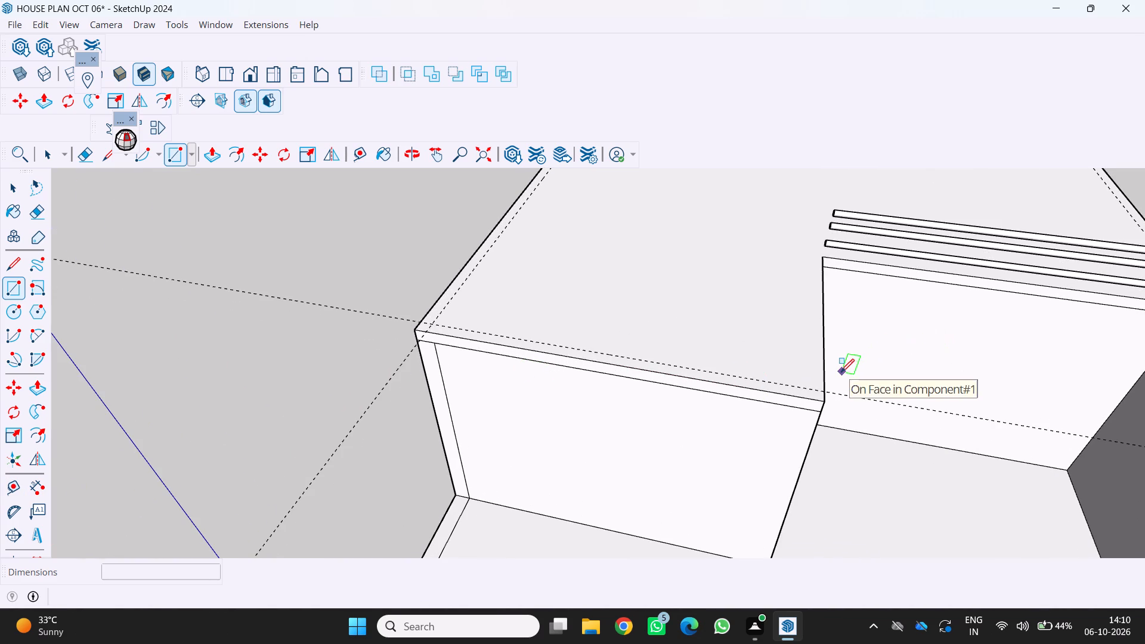
pyautogui.press('r')
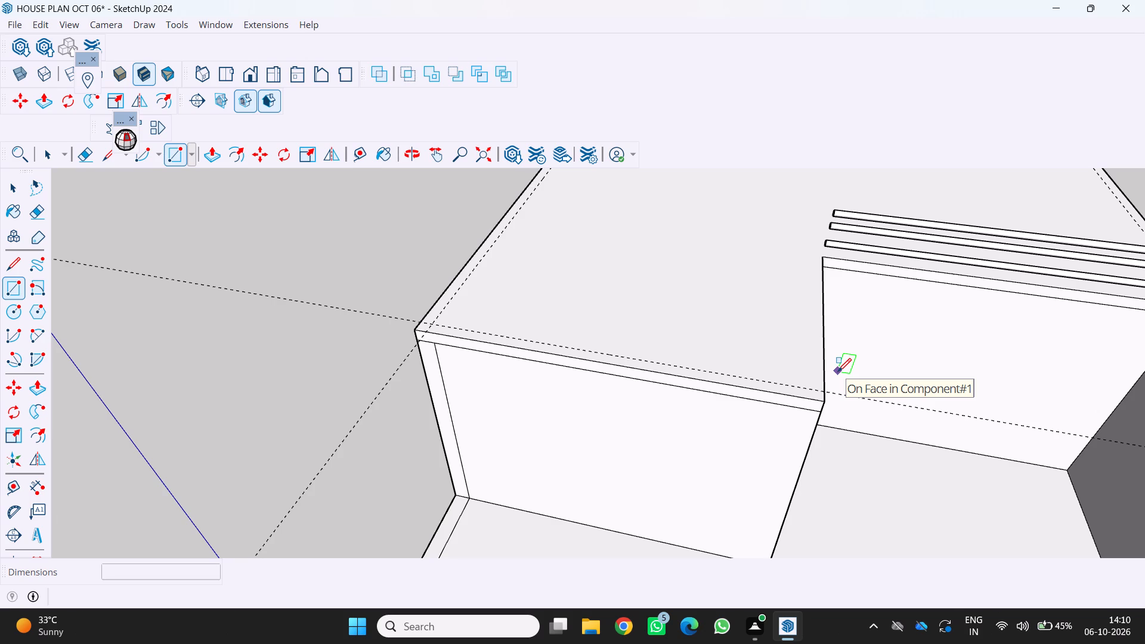
pyautogui.scroll(1, 818, 435)
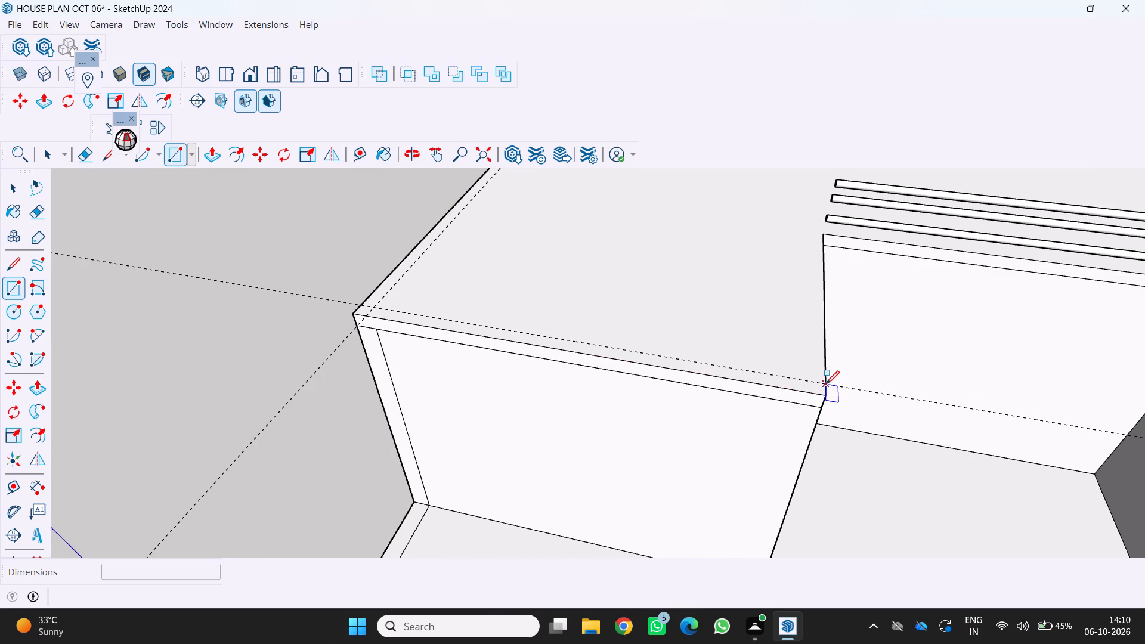
pyautogui.scroll(3, 826, 384)
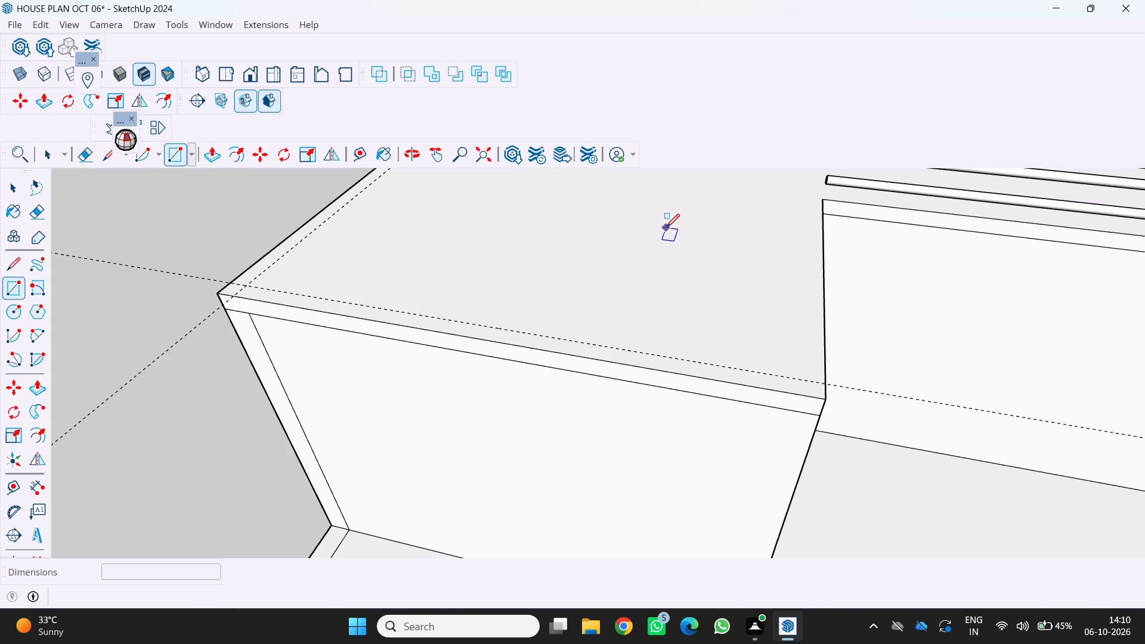
pyautogui.scroll(3, 828, 372)
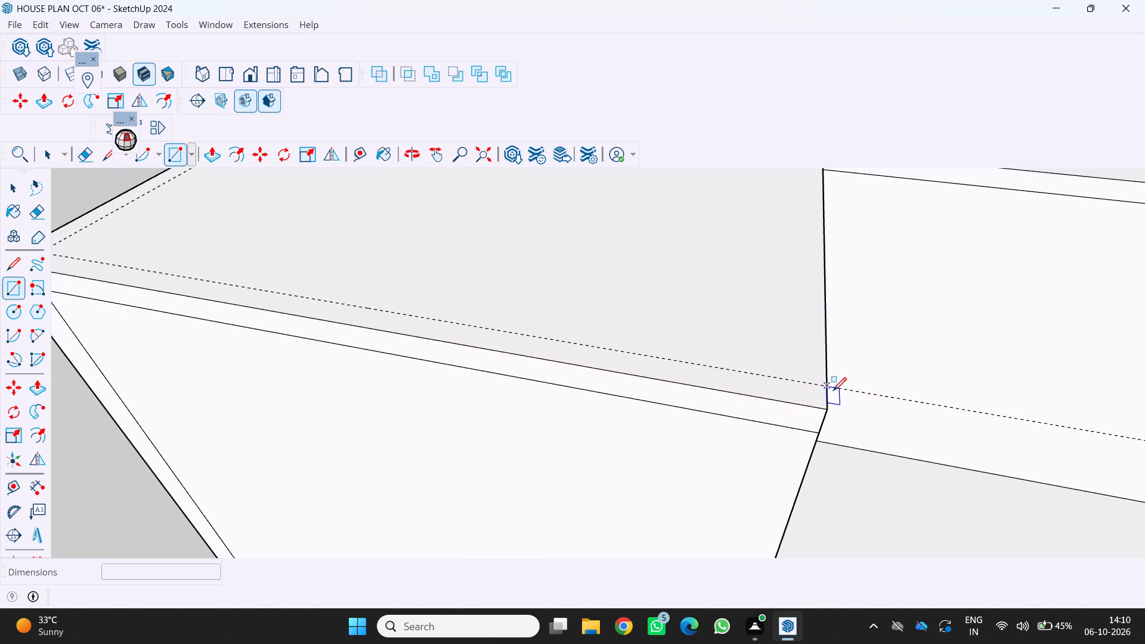
pyautogui.click(825, 386)
pyautogui.scroll(-4, 284, 291)
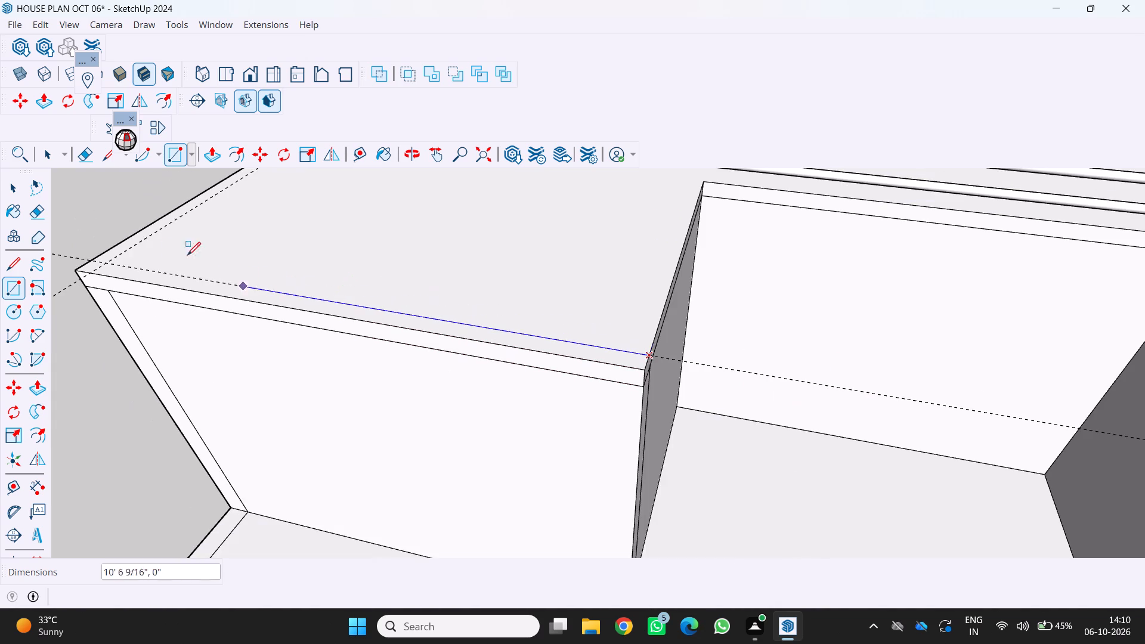
pyautogui.moveTo(107, 264); pyautogui.dragTo(163, 301, button='middle')
pyautogui.scroll(1, 162, 301)
pyautogui.scroll(1, 66, 363)
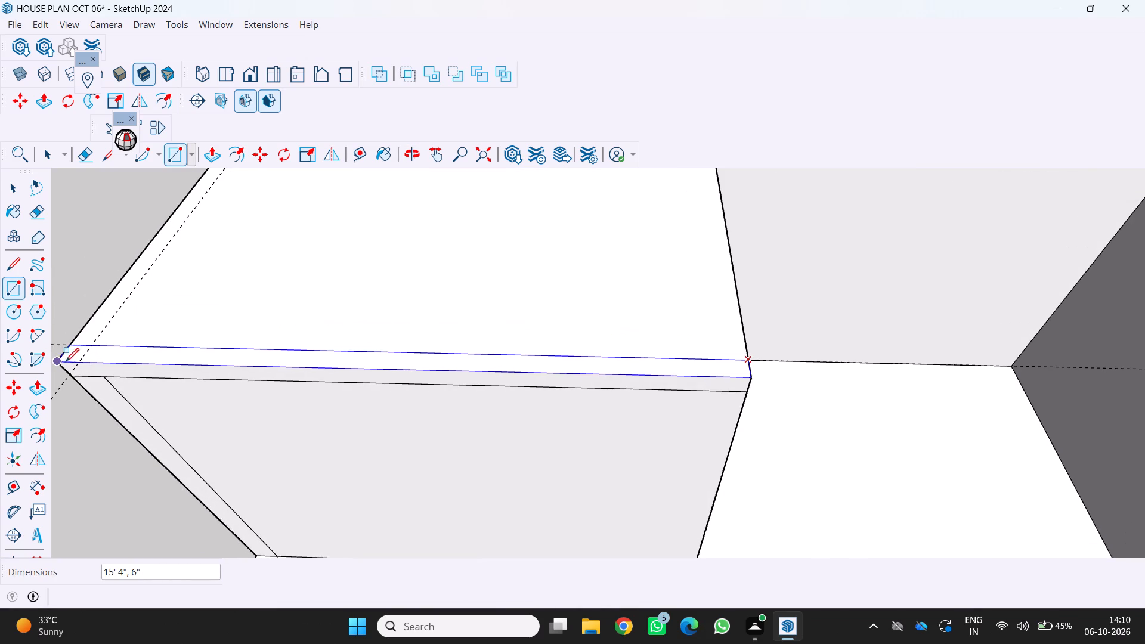
pyautogui.click(59, 359)
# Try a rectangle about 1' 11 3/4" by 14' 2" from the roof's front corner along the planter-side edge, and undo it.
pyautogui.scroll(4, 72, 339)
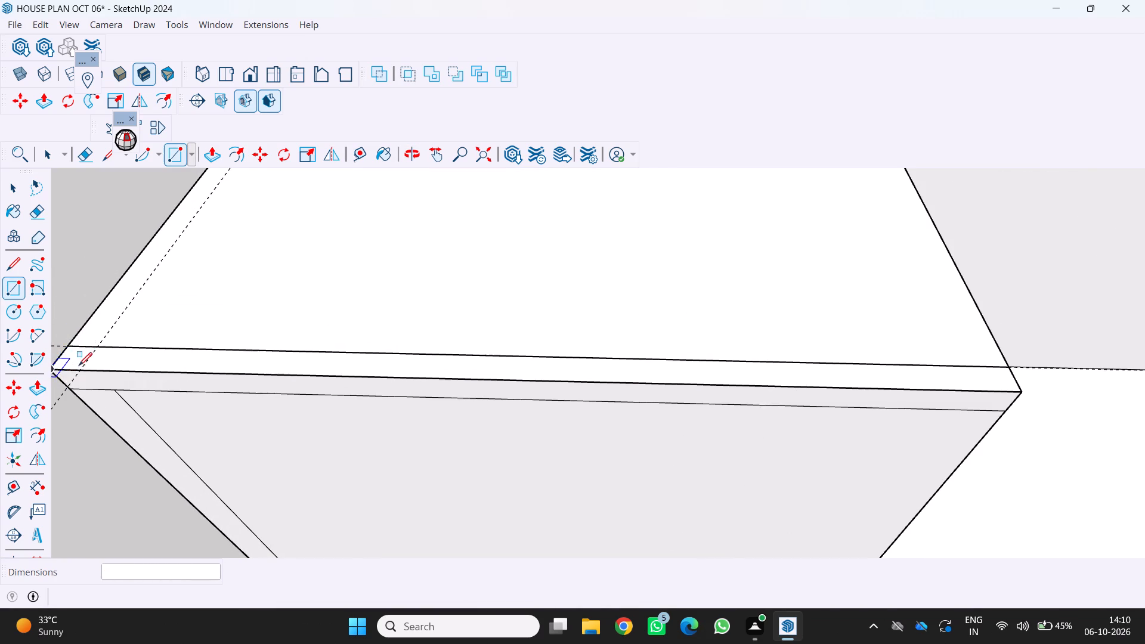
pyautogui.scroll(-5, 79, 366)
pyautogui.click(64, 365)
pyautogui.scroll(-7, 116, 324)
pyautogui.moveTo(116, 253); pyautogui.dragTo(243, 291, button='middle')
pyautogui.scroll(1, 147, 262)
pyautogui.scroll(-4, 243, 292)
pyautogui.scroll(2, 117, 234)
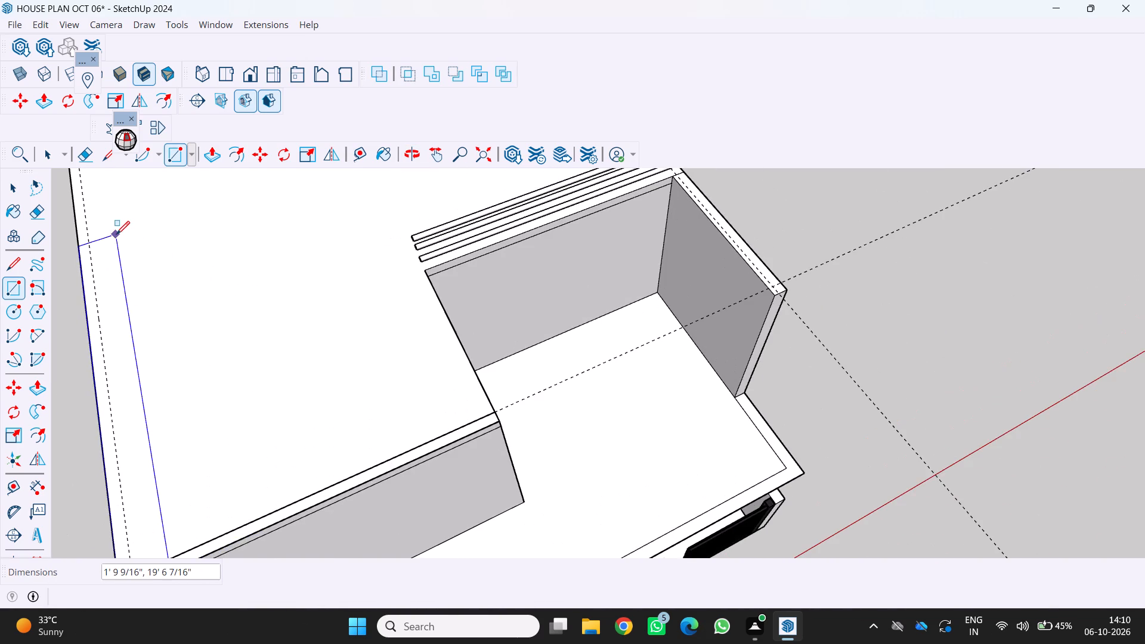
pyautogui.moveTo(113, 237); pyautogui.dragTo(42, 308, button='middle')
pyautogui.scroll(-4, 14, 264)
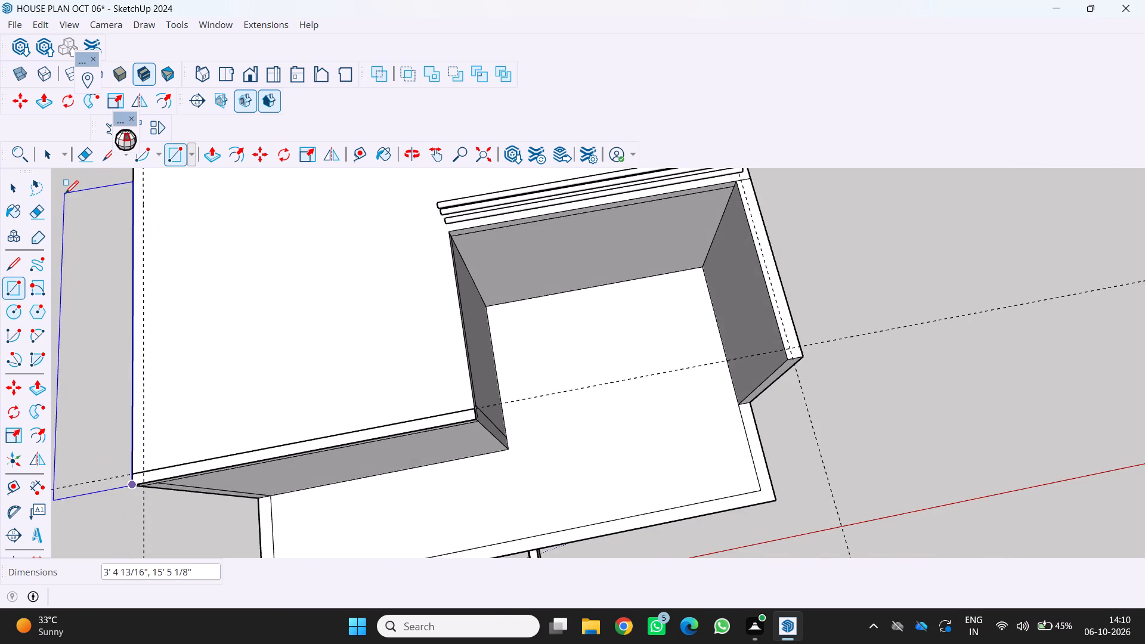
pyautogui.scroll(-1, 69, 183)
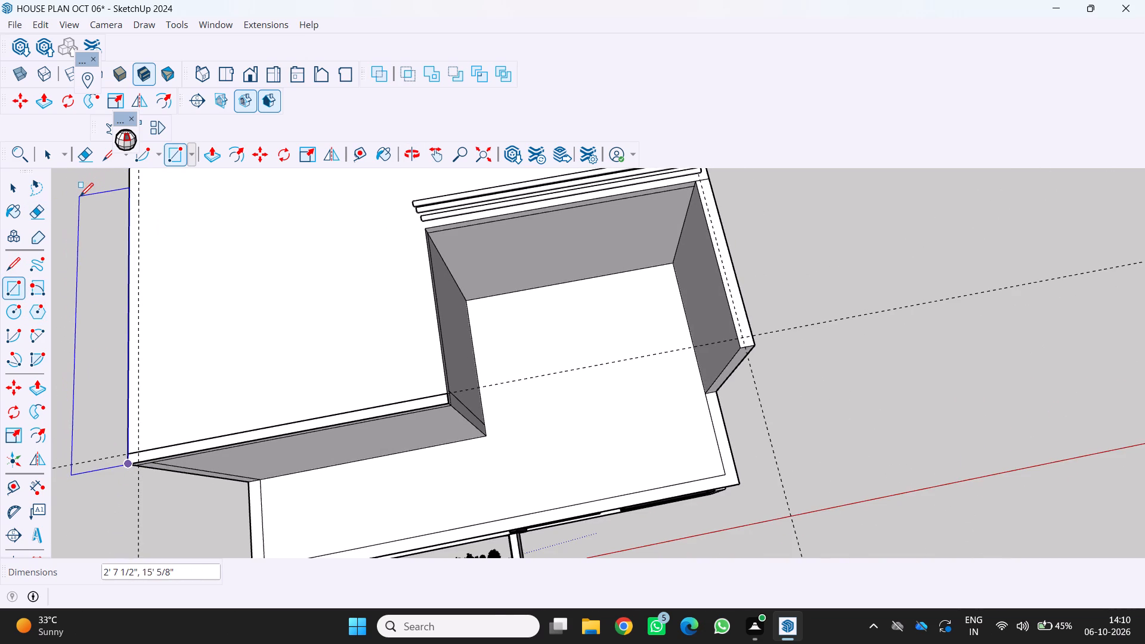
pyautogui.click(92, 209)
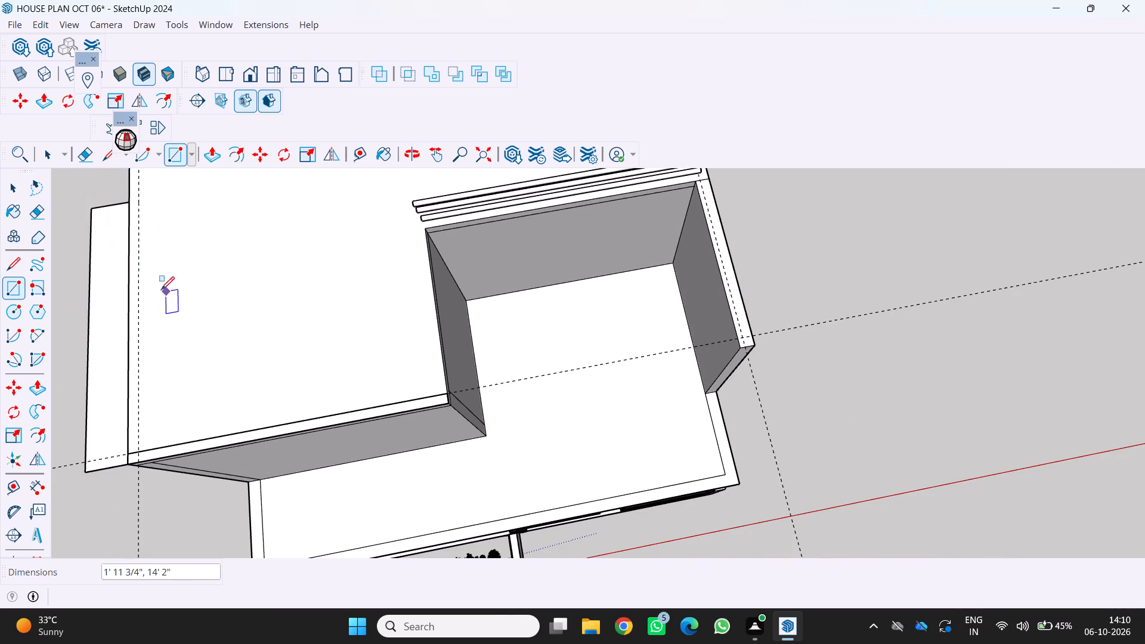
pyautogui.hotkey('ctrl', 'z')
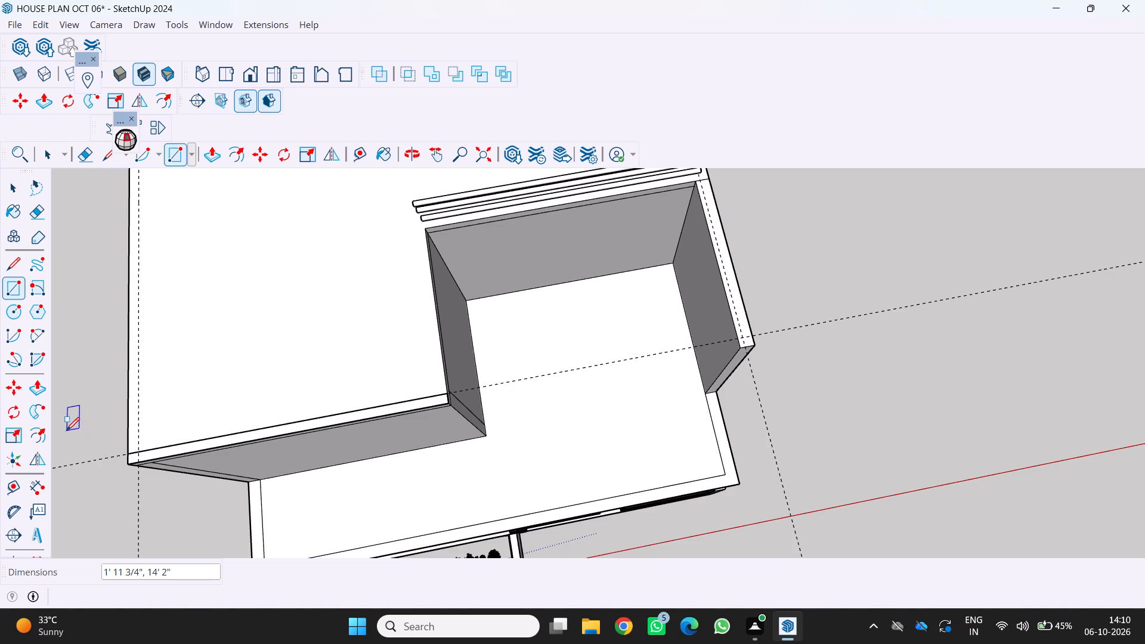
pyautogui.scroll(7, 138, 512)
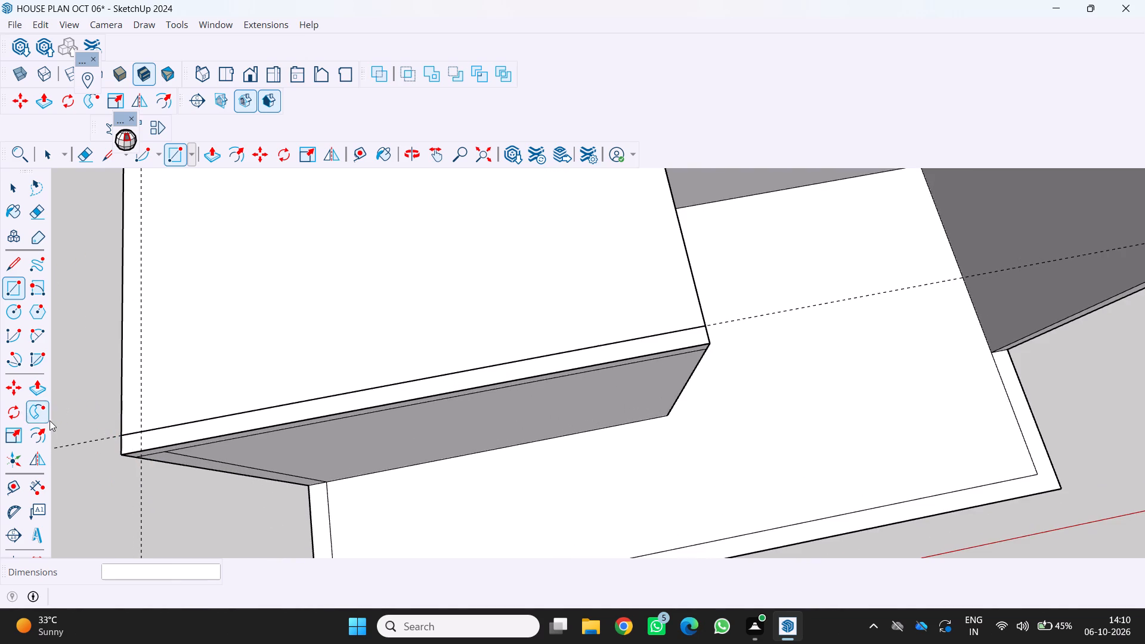
# Push/Pull the 15' 4" by 6" strip along the roof's front edge upward by 6".
pyautogui.press('p')
pyautogui.scroll(3, 314, 479)
pyautogui.click(202, 410)
pyautogui.scroll(-2, 171, 378)
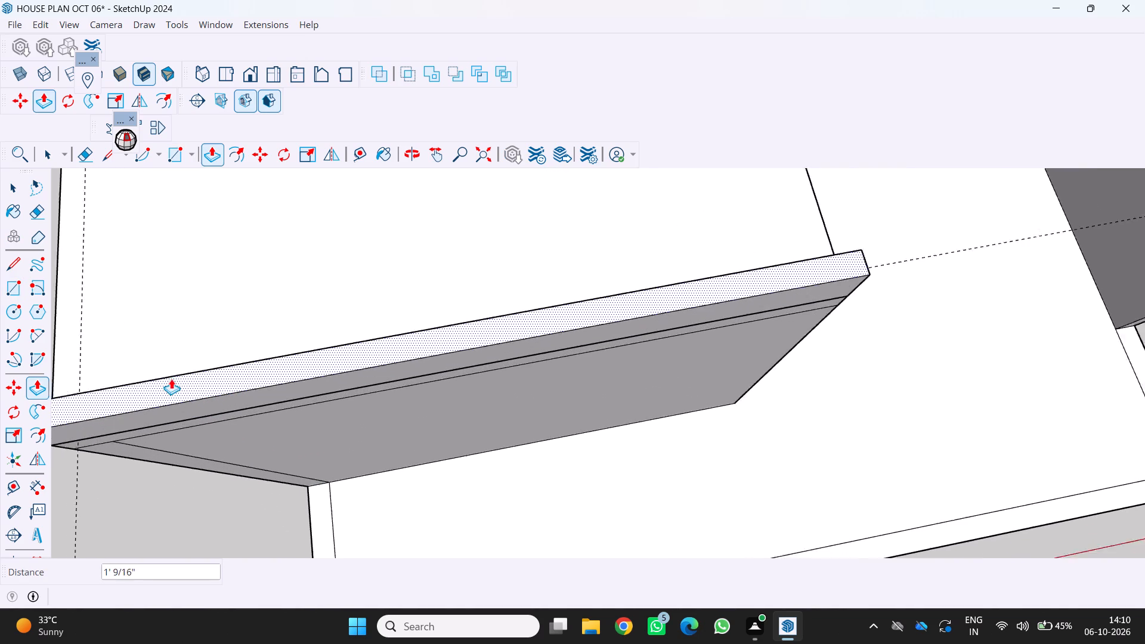
pyautogui.scroll(-6, 171, 379)
pyautogui.scroll(-3, 109, 347)
pyautogui.moveTo(105, 346); pyautogui.dragTo(55, 309, button='middle')
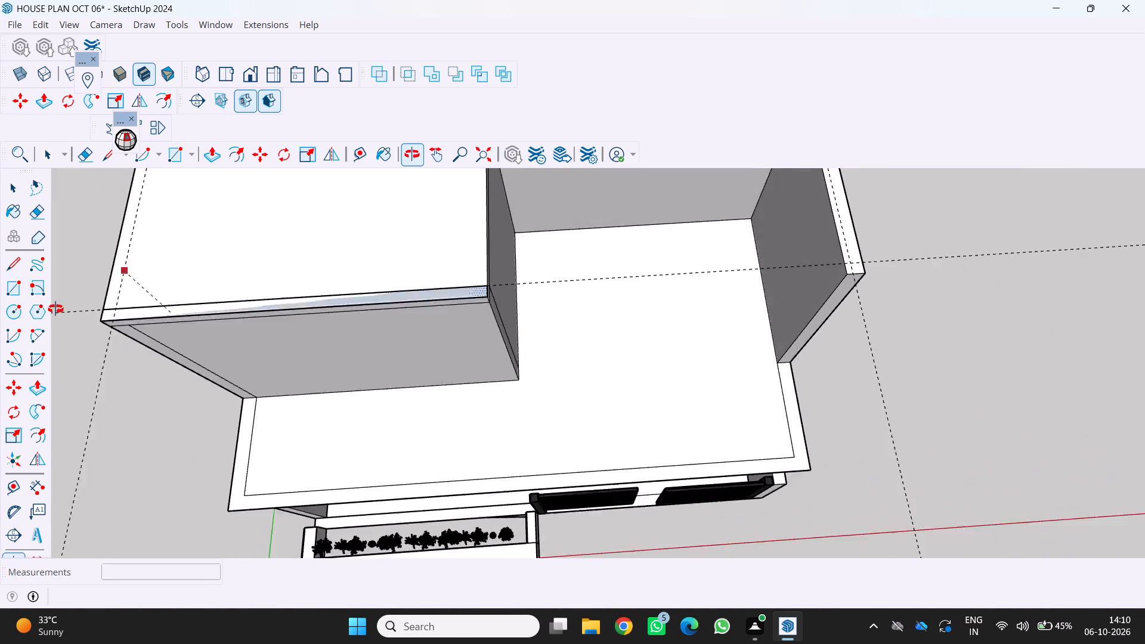
pyautogui.moveTo(55, 309); pyautogui.dragTo(55, 308, button='middle')
pyautogui.press('6')
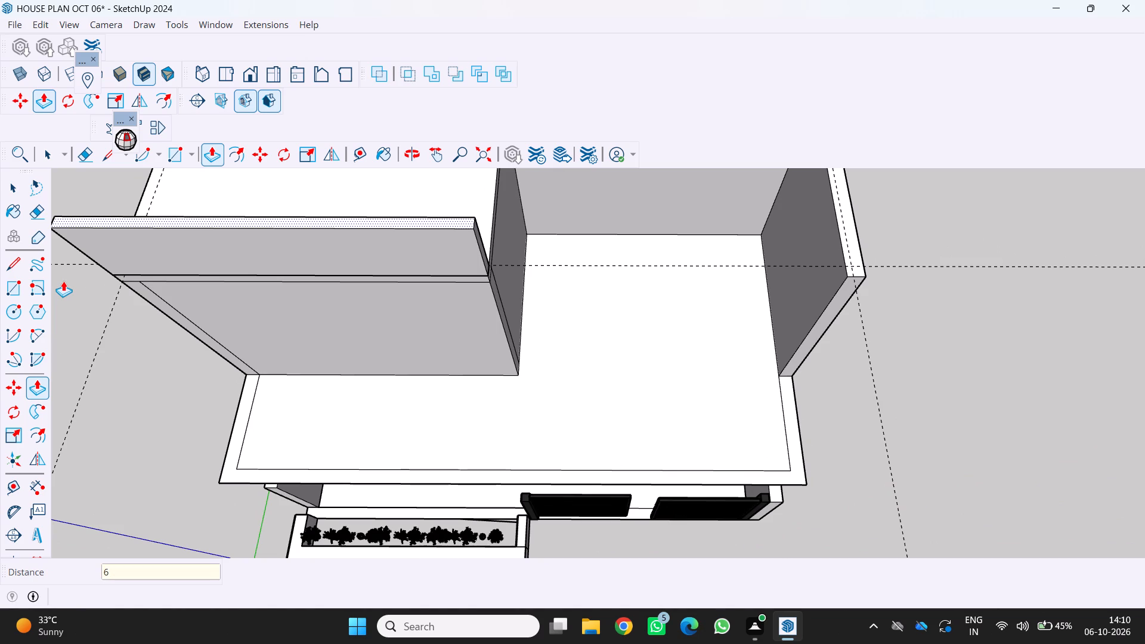
pyautogui.press('Return')
# Extrude the top face of the 6" high front roof strip further upward to raise the parapet.
pyautogui.scroll(-3, 212, 294)
pyautogui.moveTo(206, 296); pyautogui.dragTo(201, 302, button='middle')
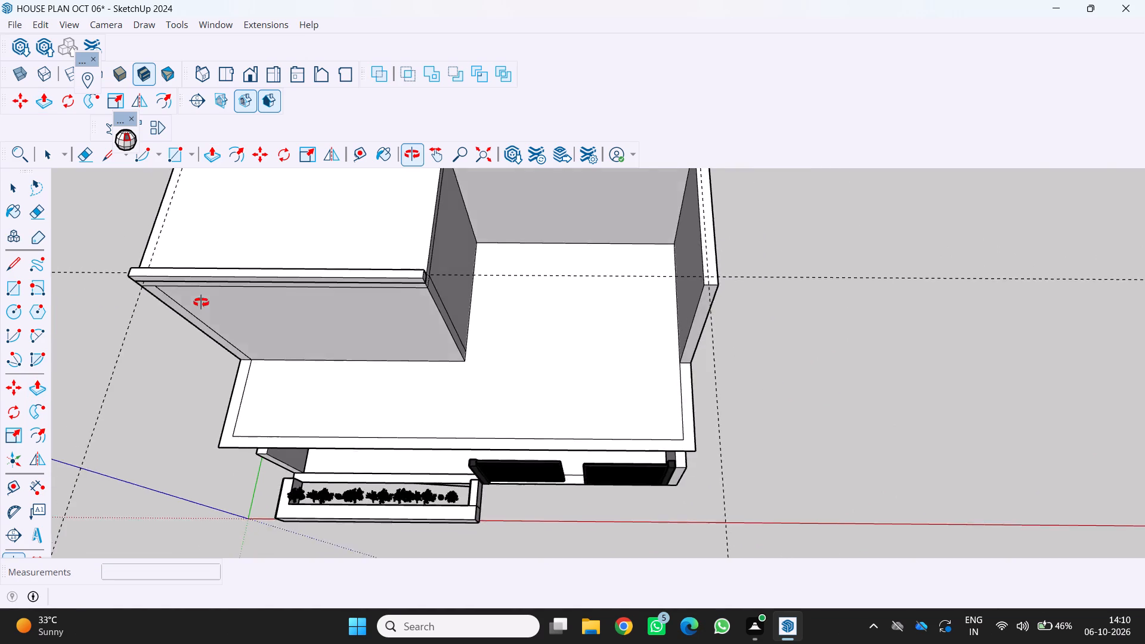
pyautogui.moveTo(201, 302); pyautogui.dragTo(133, 224, button='middle')
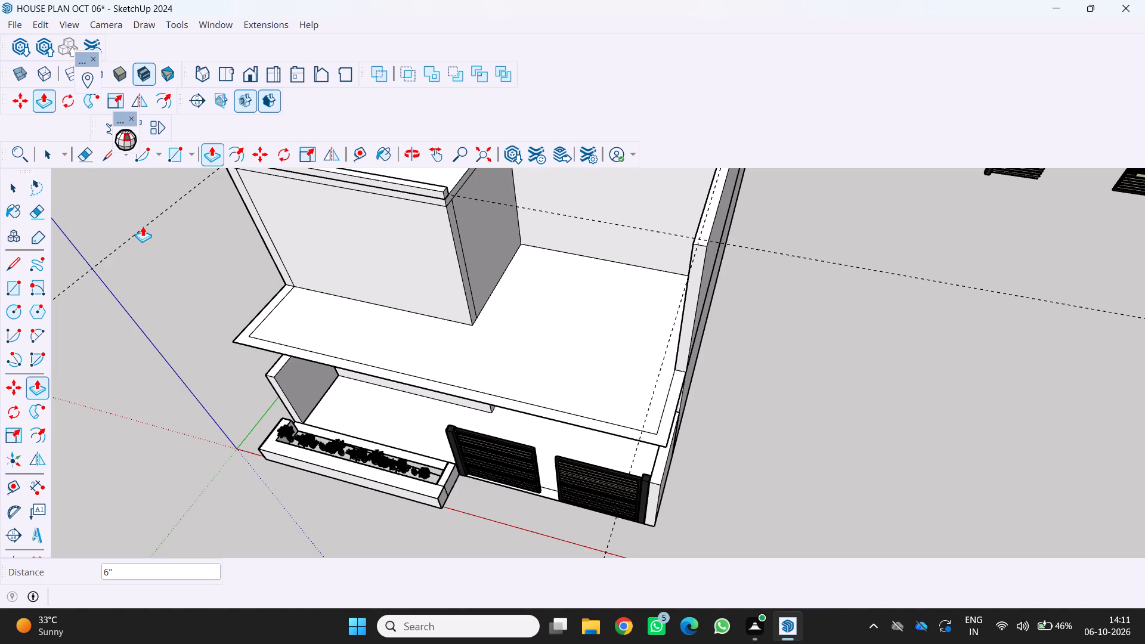
pyautogui.scroll(-3, 146, 227)
pyautogui.moveTo(147, 228); pyautogui.dragTo(259, 277, button='middle')
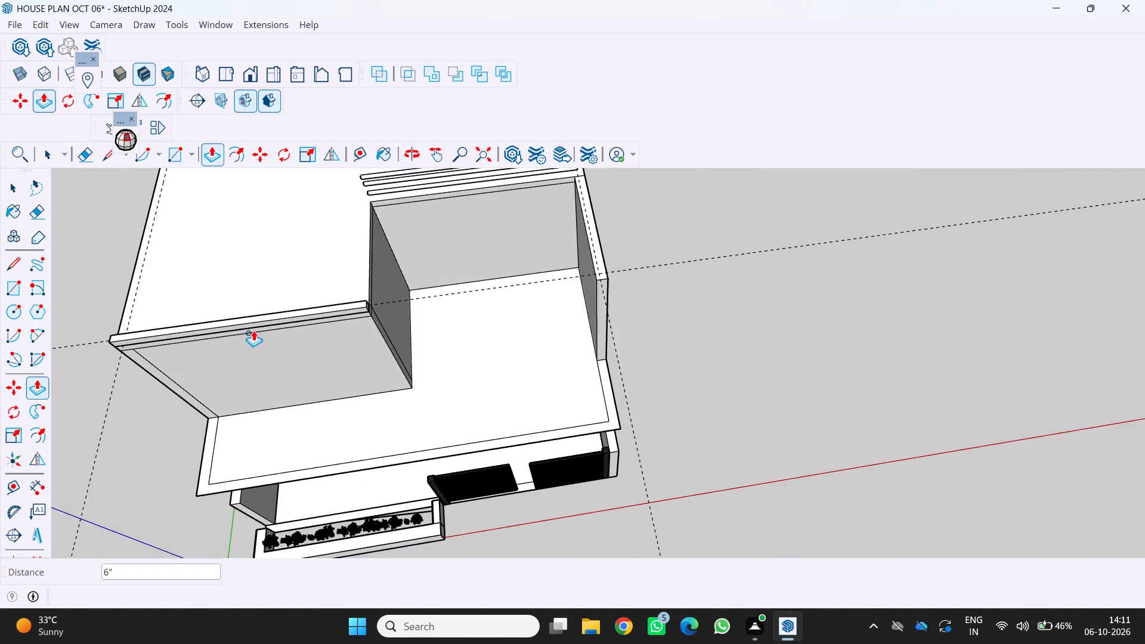
pyautogui.scroll(4, 253, 330)
pyautogui.moveTo(233, 330); pyautogui.dragTo(168, 297, button='middle')
pyautogui.middleClick(168, 297)
pyautogui.scroll(2, 229, 281)
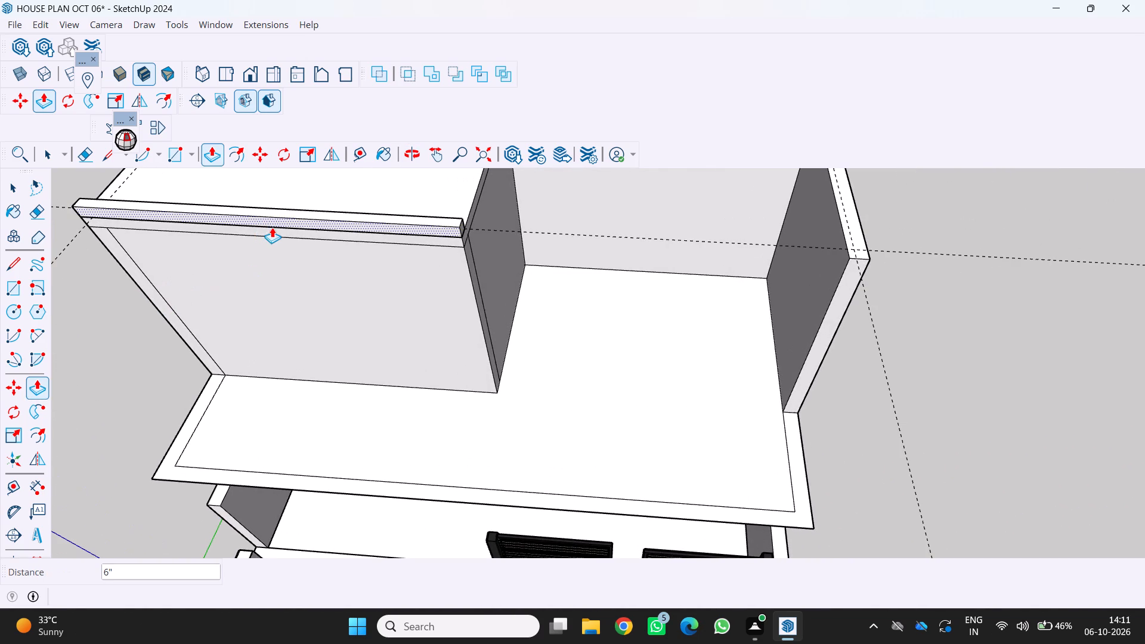
pyautogui.click(272, 209)
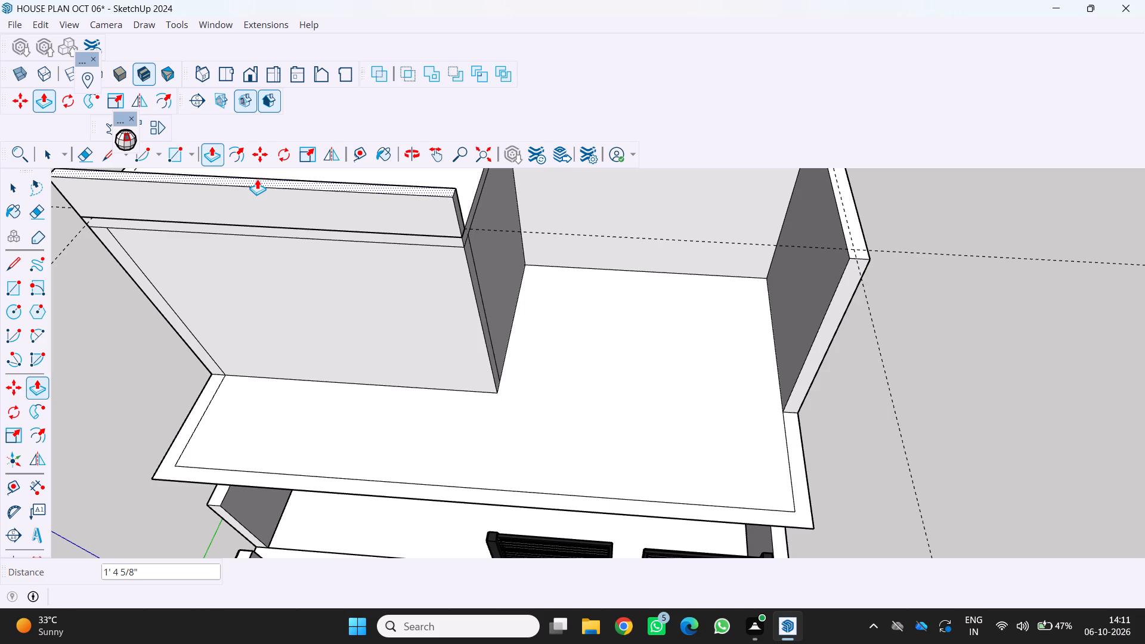
pyautogui.scroll(-2, 90, 117)
pyautogui.scroll(-7, 91, 208)
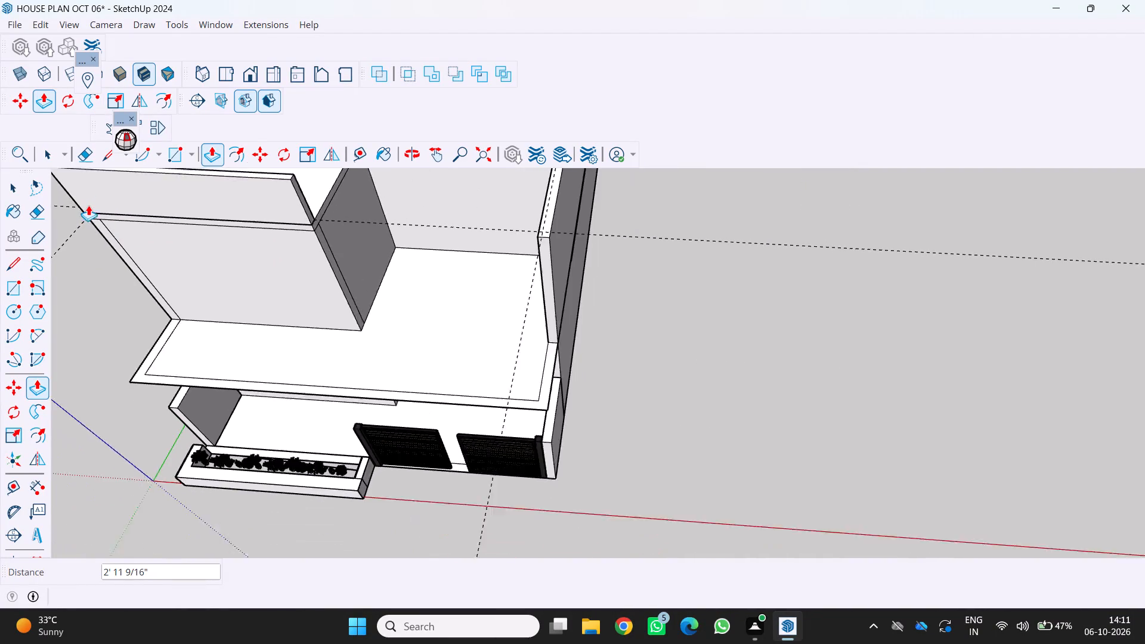
pyautogui.scroll(-1, 88, 205)
pyautogui.moveTo(93, 206); pyautogui.dragTo(190, 262, button='middle')
pyautogui.scroll(-5, 166, 255)
pyautogui.moveTo(147, 251); pyautogui.dragTo(81, 258, button='middle')
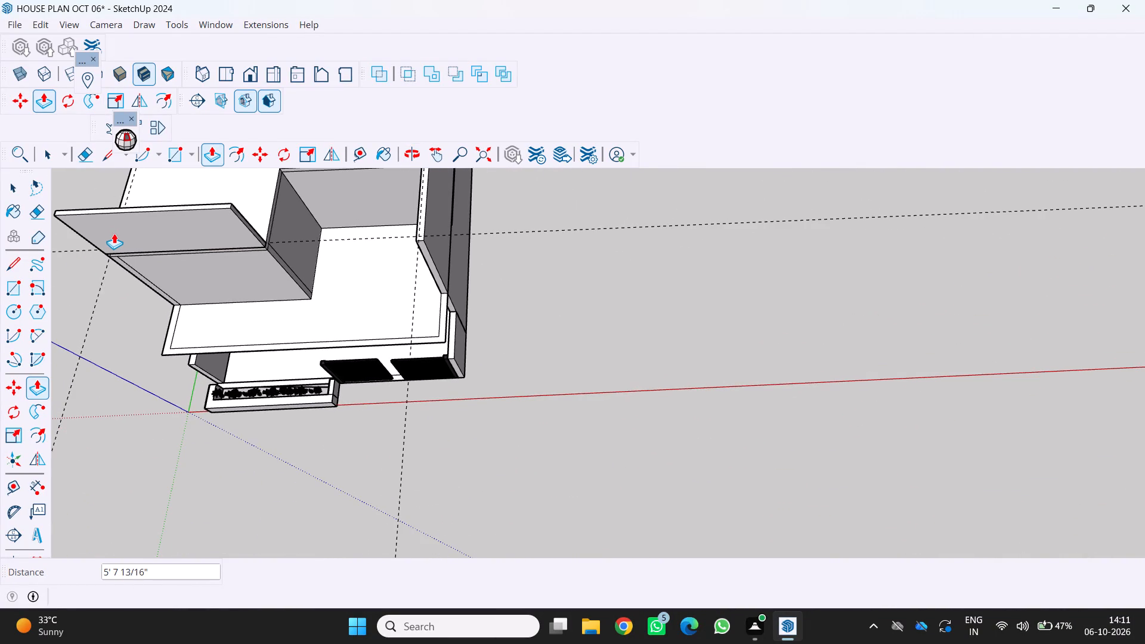
pyautogui.scroll(-3, 108, 239)
pyautogui.moveTo(101, 240); pyautogui.dragTo(42, 219, button='middle')
pyautogui.scroll(1, 38, 218)
pyautogui.middleClick(45, 223)
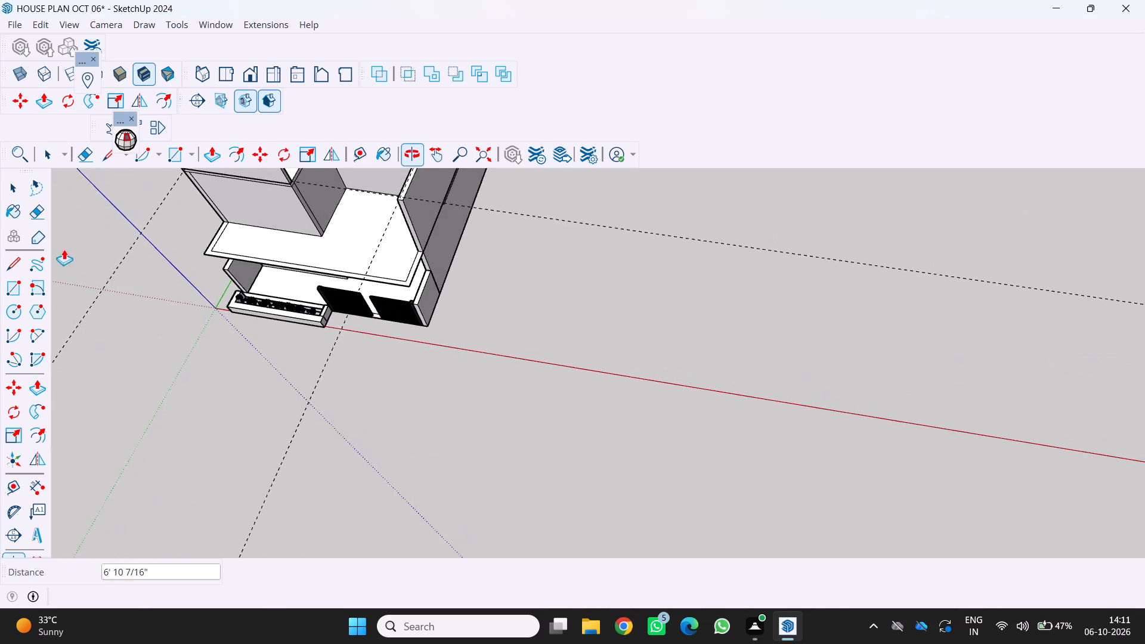
pyautogui.scroll(-5, 72, 256)
pyautogui.moveTo(96, 274); pyautogui.dragTo(129, 172, button='middle')
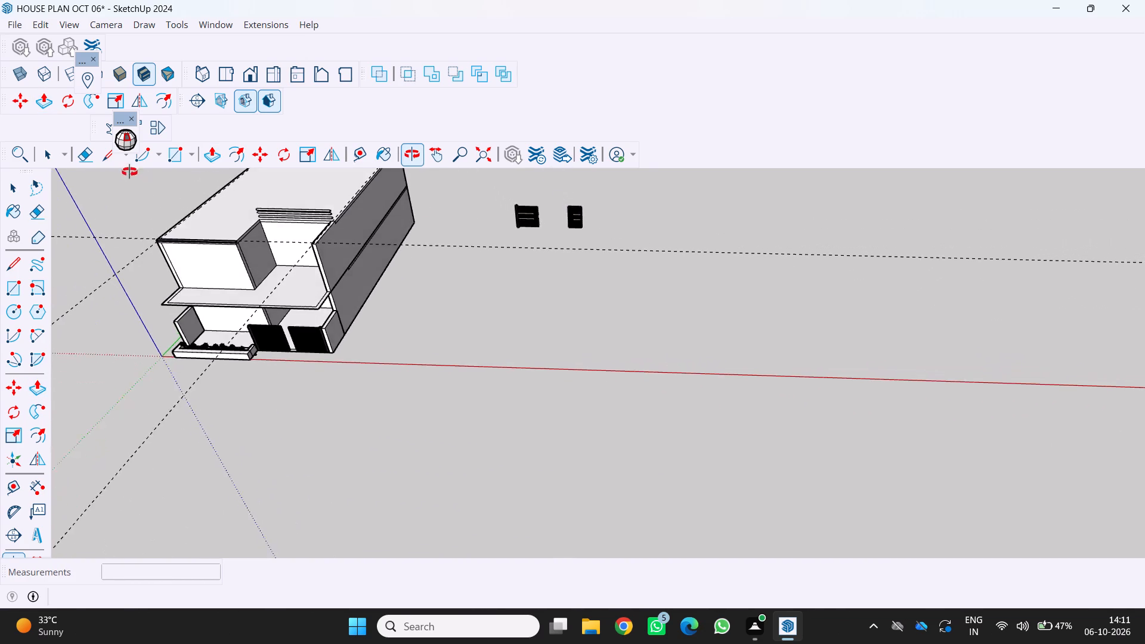
pyautogui.moveTo(129, 172); pyautogui.dragTo(129, 171, button='middle')
pyautogui.scroll(1, 129, 171)
pyautogui.moveTo(106, 248); pyautogui.dragTo(59, 172, button='middle')
pyautogui.scroll(2, 111, 236)
pyautogui.moveTo(114, 234); pyautogui.dragTo(184, 277, button='middle')
pyautogui.scroll(1, 184, 278)
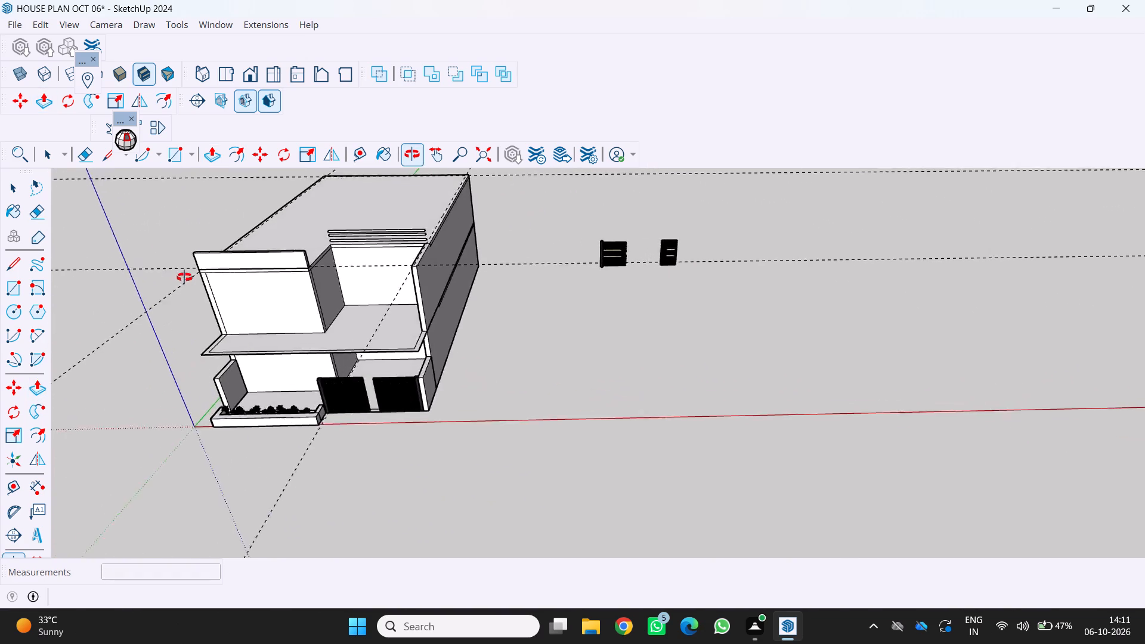
pyautogui.scroll(1, 184, 277)
pyautogui.moveTo(184, 277); pyautogui.dragTo(145, 224, button='middle')
pyautogui.scroll(3, 142, 222)
pyautogui.moveTo(140, 222); pyautogui.dragTo(217, 290, button='middle')
pyautogui.scroll(1, 148, 228)
pyautogui.scroll(2, 178, 266)
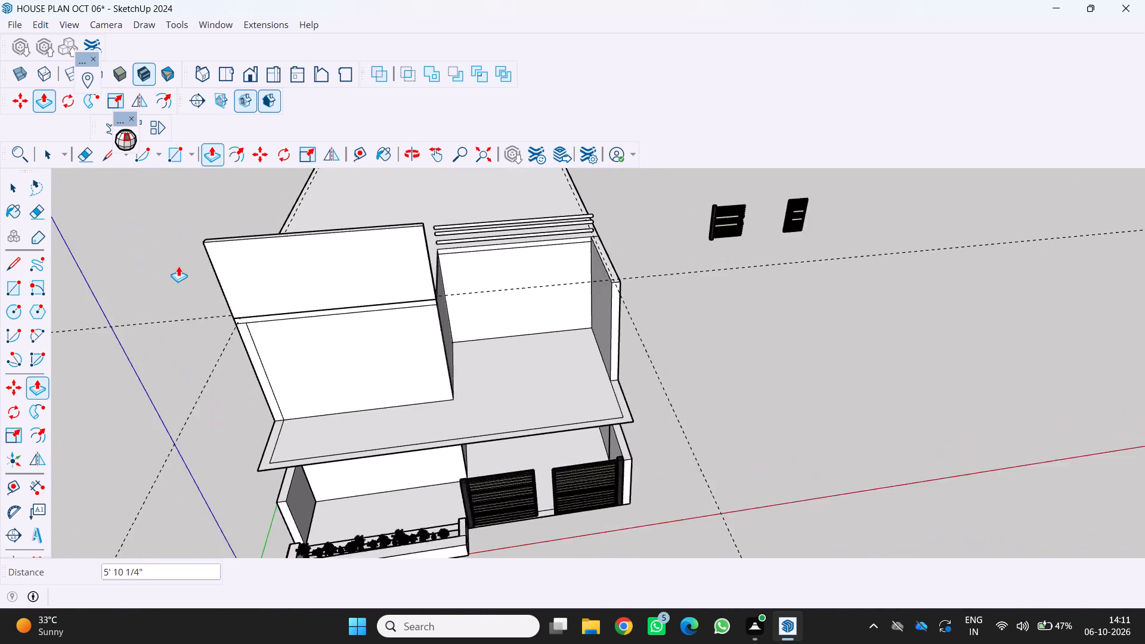
pyautogui.scroll(1, 178, 266)
pyautogui.moveTo(177, 266); pyautogui.dragTo(127, 228, button='middle')
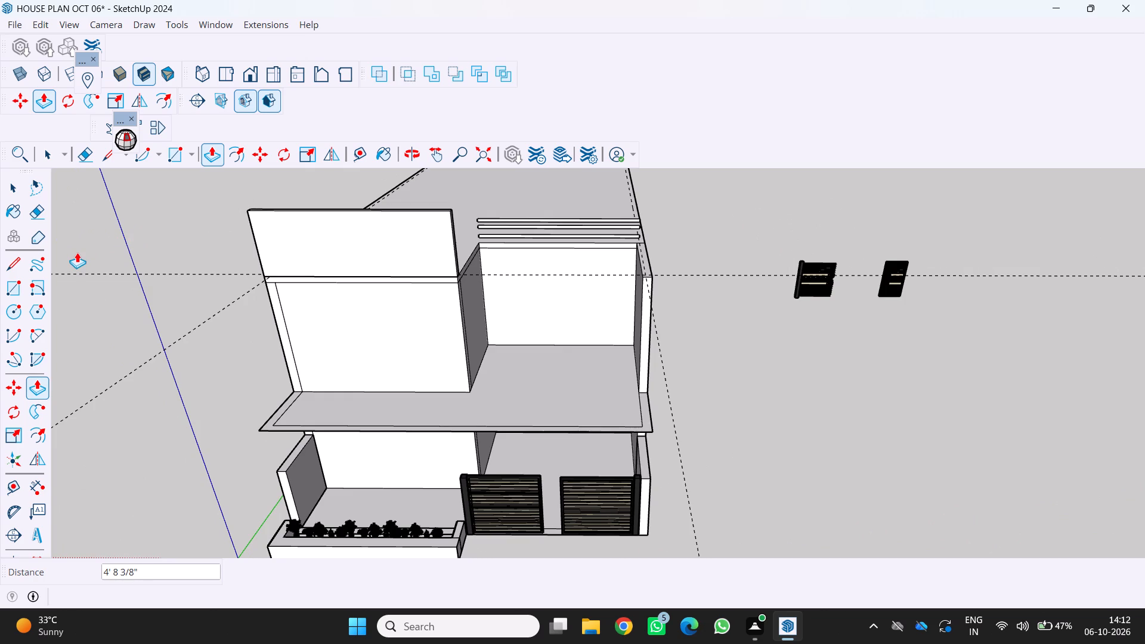